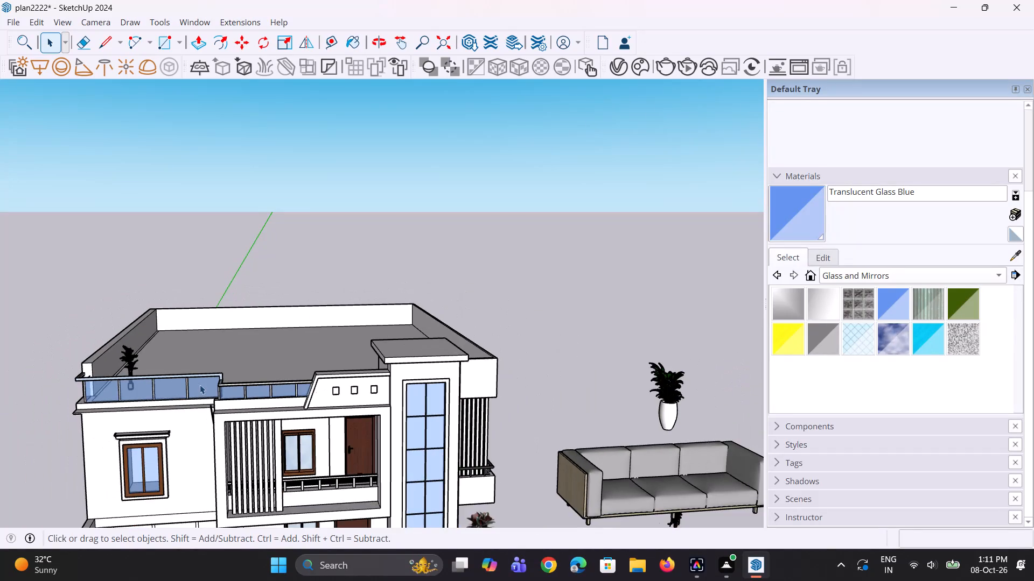
Examine the house's roof terrace, front railing and tower from several angles.
scroll(200, 313, down, 2)
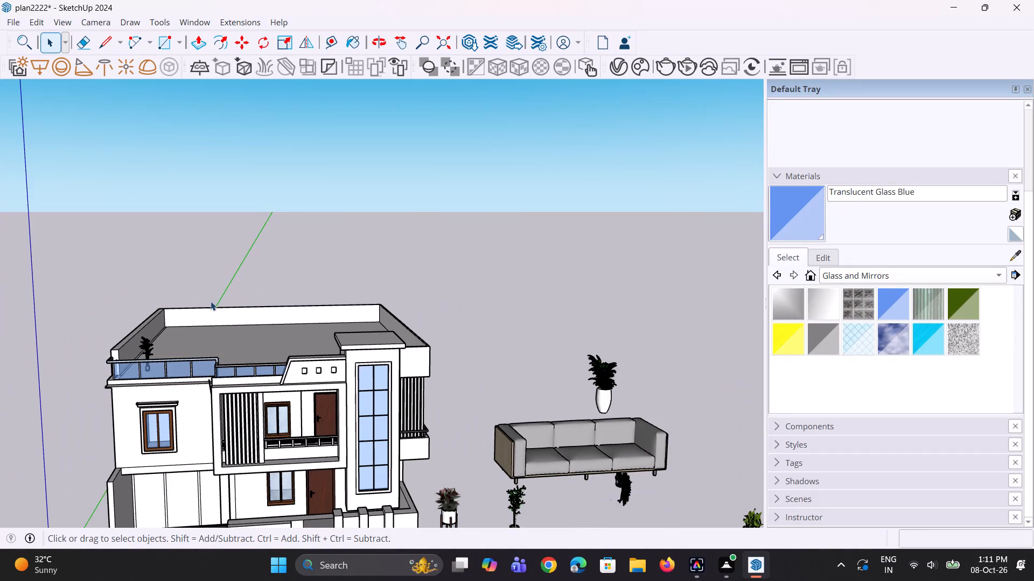
middle_drag(197, 301, 225, 339)
scroll(163, 393, up, 8)
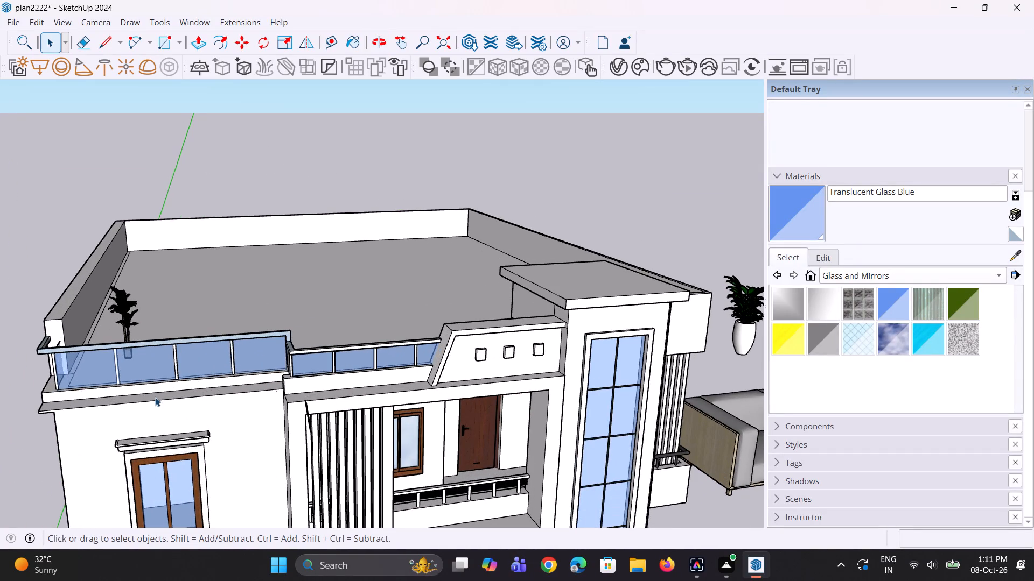
scroll(156, 397, down, 3)
scroll(318, 350, down, 3)
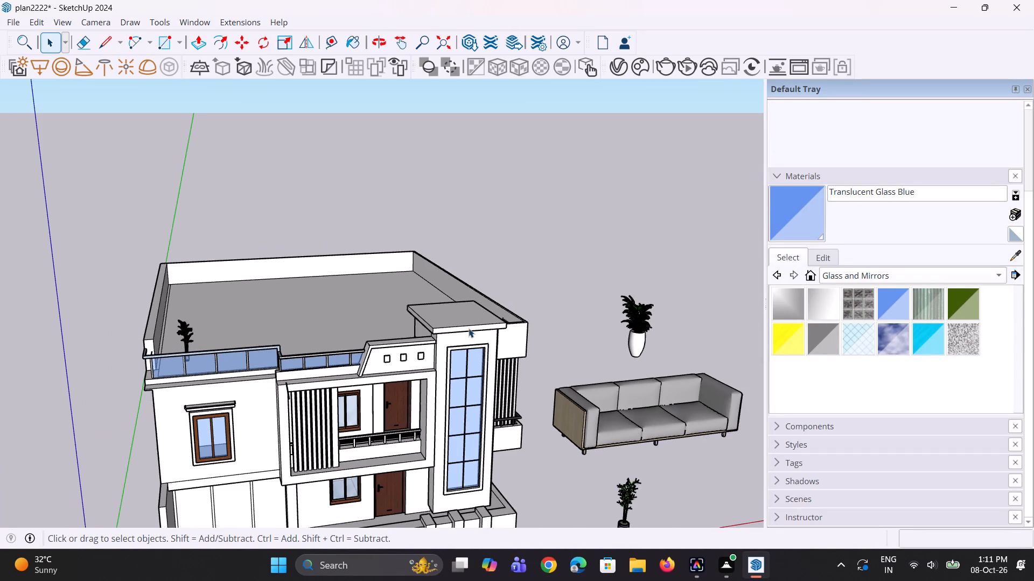
middle_drag(469, 328, 442, 324)
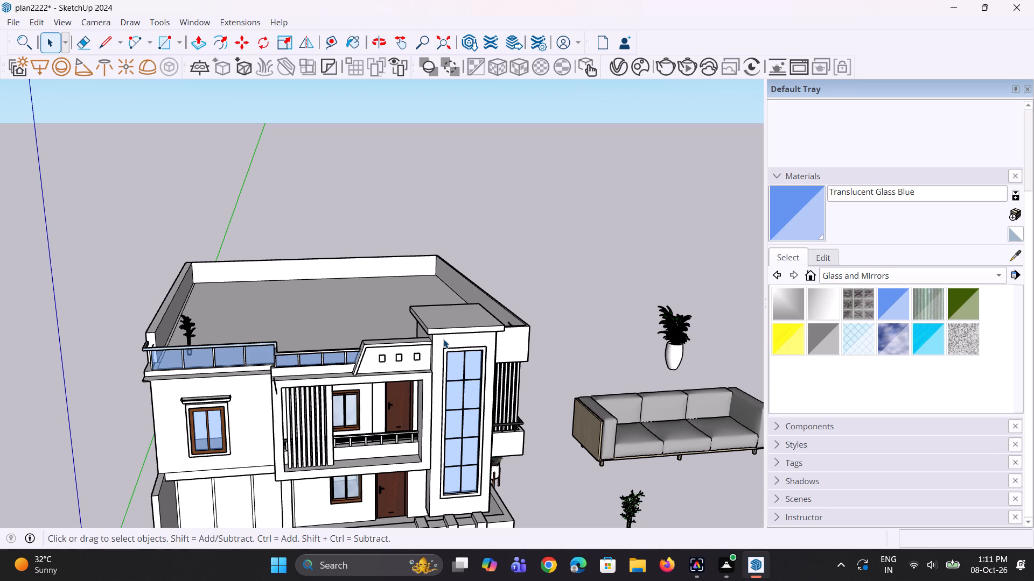
scroll(390, 310, down, 5)
middle_drag(352, 337, 344, 337)
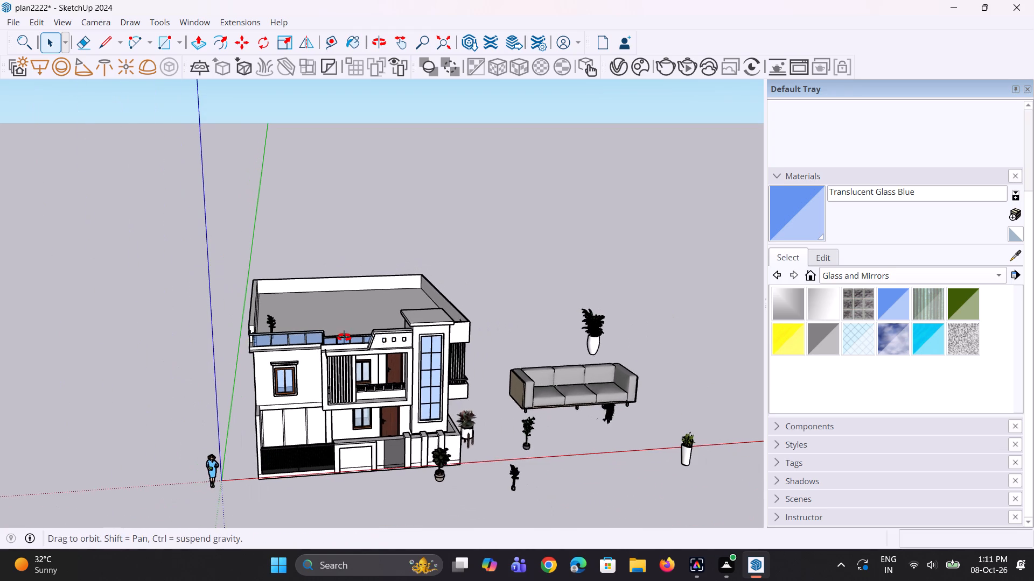
middle_drag(344, 337, 326, 337)
scroll(325, 353, up, 4)
middle_drag(323, 356, 323, 315)
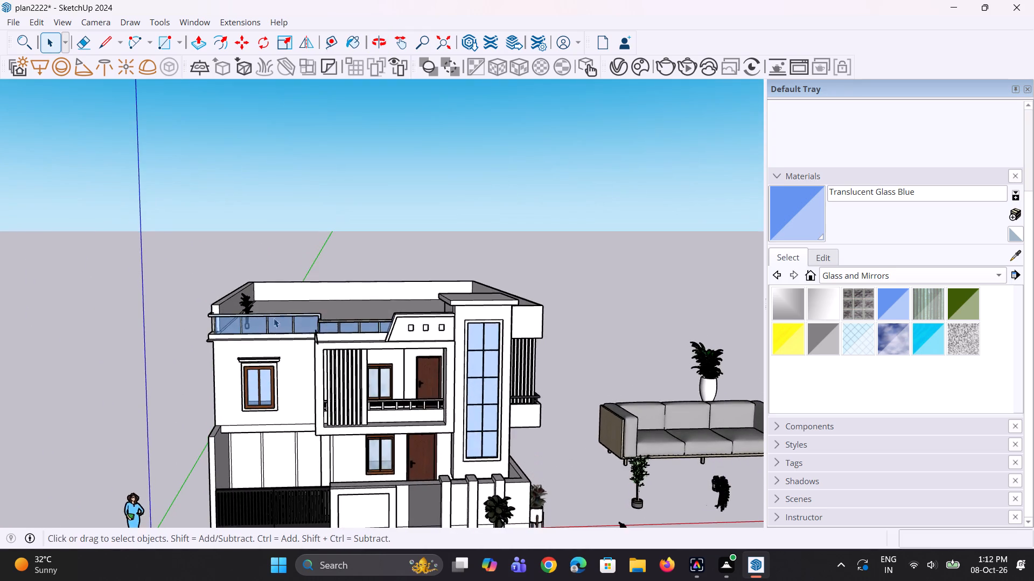
scroll(262, 316, up, 3)
scroll(268, 314, down, 7)
Push/Pull the top face of the stair tower's roof slab slightly upward to thicken it.
middle_drag(327, 330, 418, 297)
scroll(414, 300, up, 6)
middle_drag(410, 303, 411, 335)
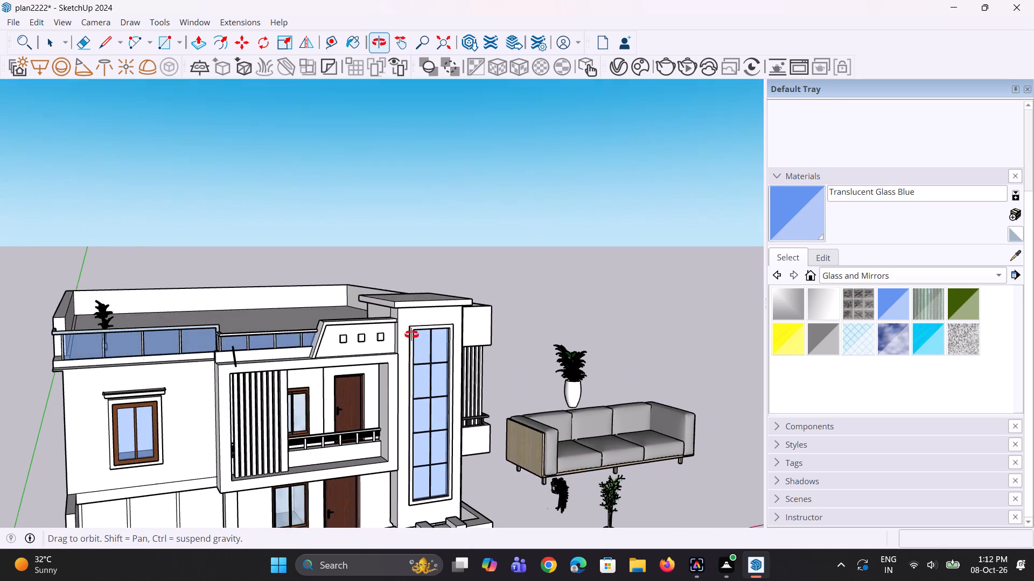
middle_drag(411, 335, 405, 336)
scroll(405, 330, up, 4)
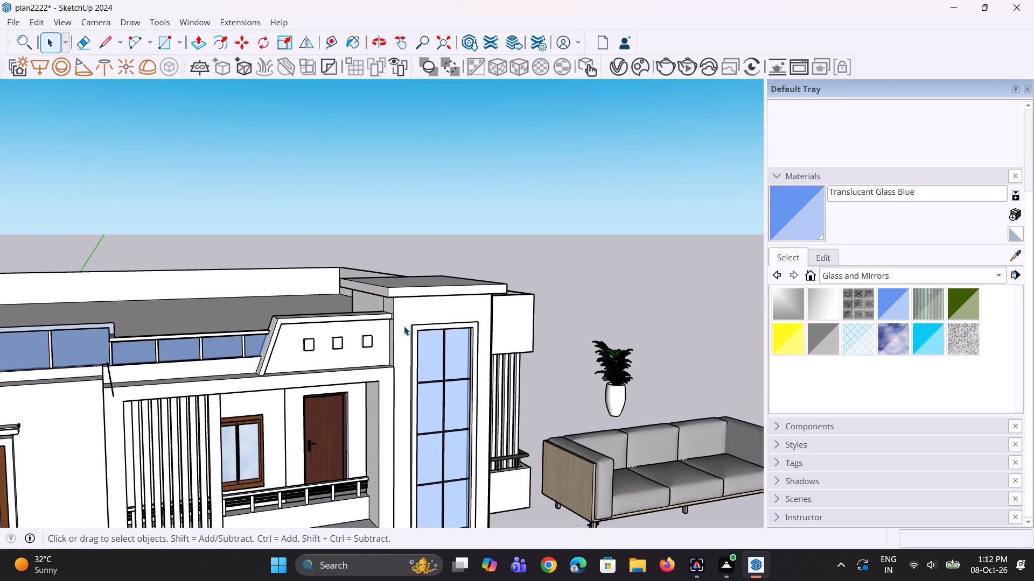
middle_drag(404, 326, 406, 353)
scroll(406, 353, up, 3)
key(p)
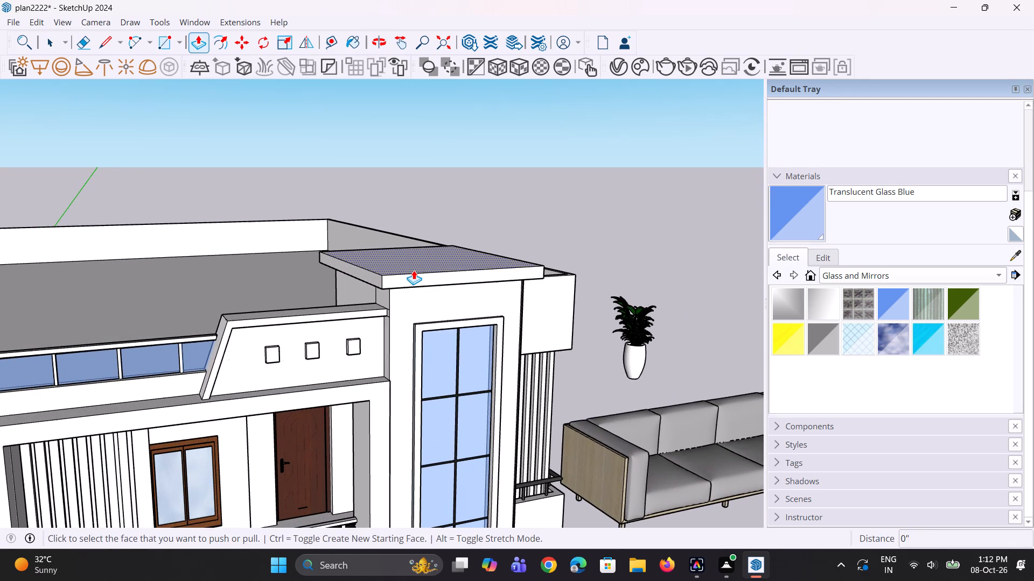
click(414, 270)
click(415, 265)
key(space)
key(space)
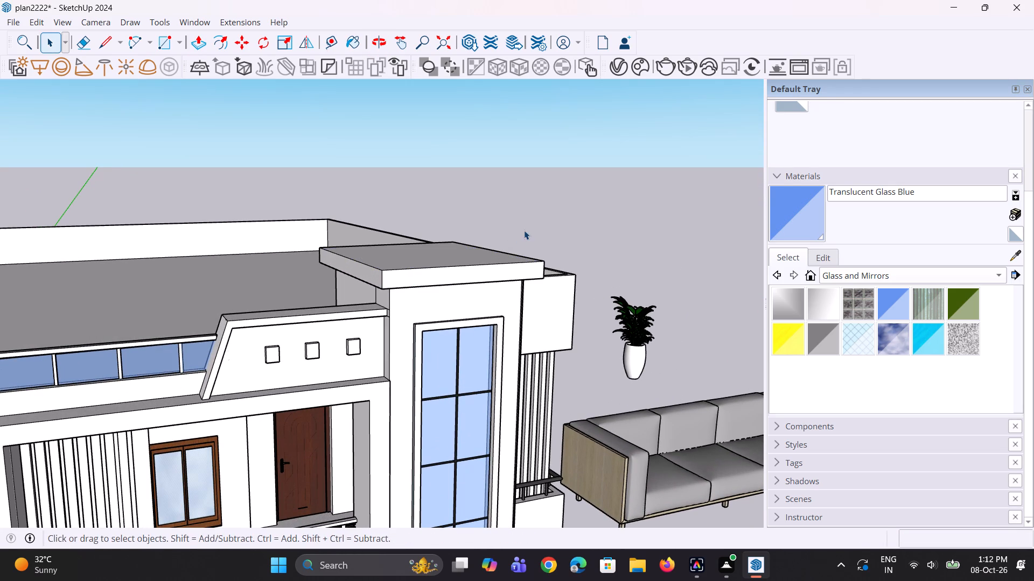
click(524, 230)
Push/Pull the tower roof slab's side face above the terrace parapet outward about 3 13/16".
middle_drag(432, 344, 366, 263)
scroll(351, 263, up, 4)
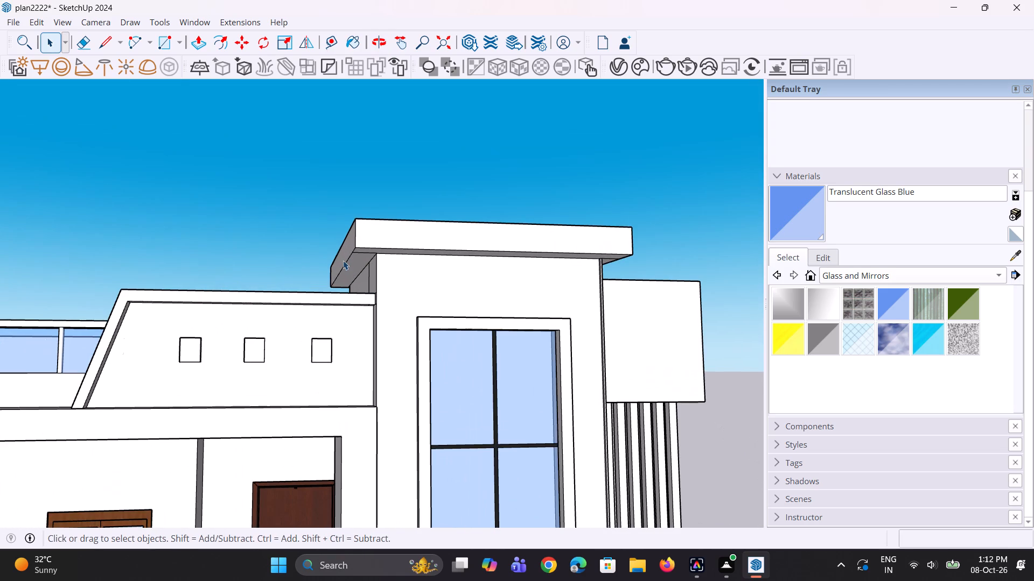
key(p)
click(345, 251)
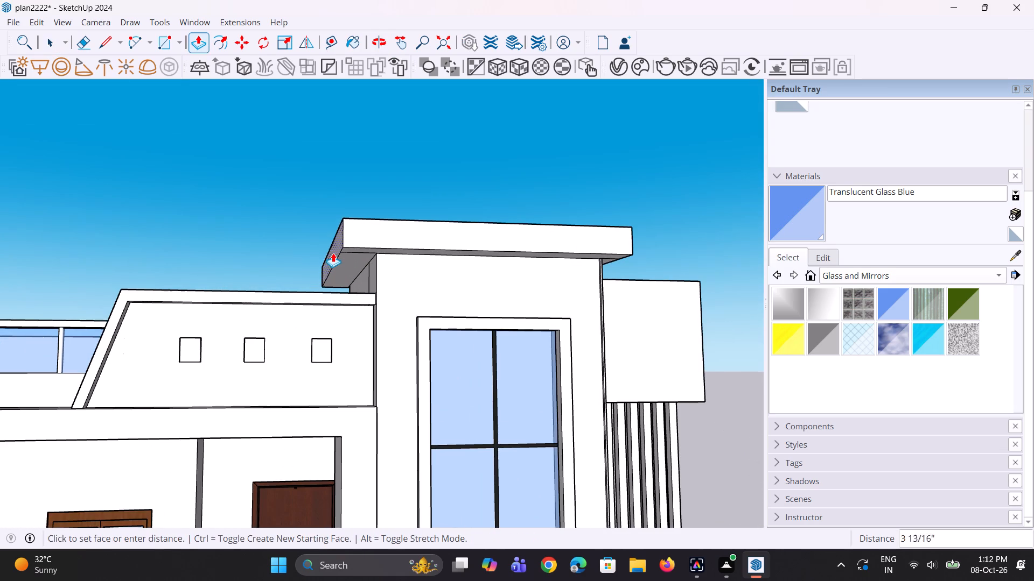
click(333, 253)
Erase the leftover edges beneath the slab's terrace-side overhang and on the tower wall below it.
scroll(337, 272, up, 2)
key(e)
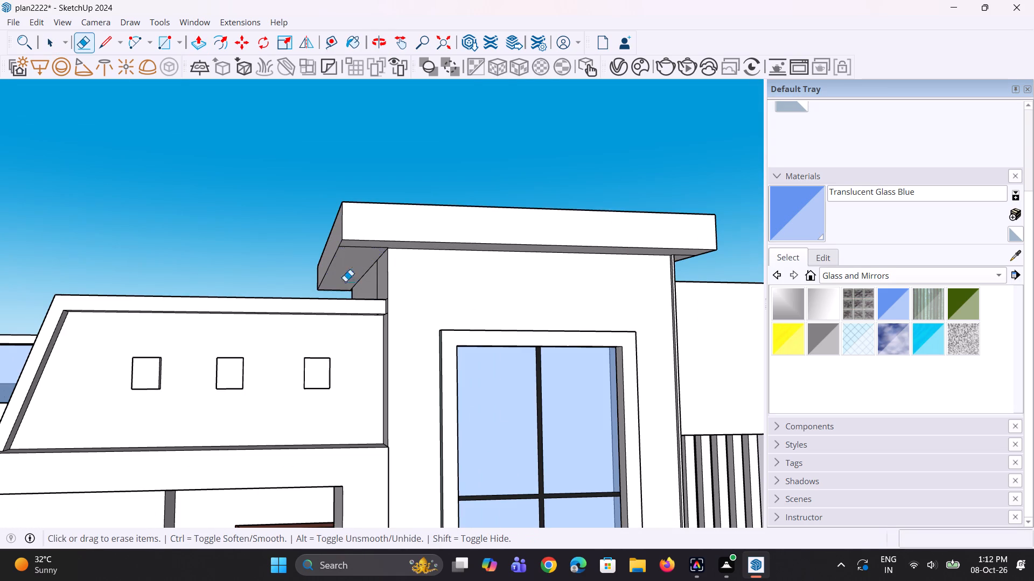
scroll(365, 264, up, 2)
click(376, 244)
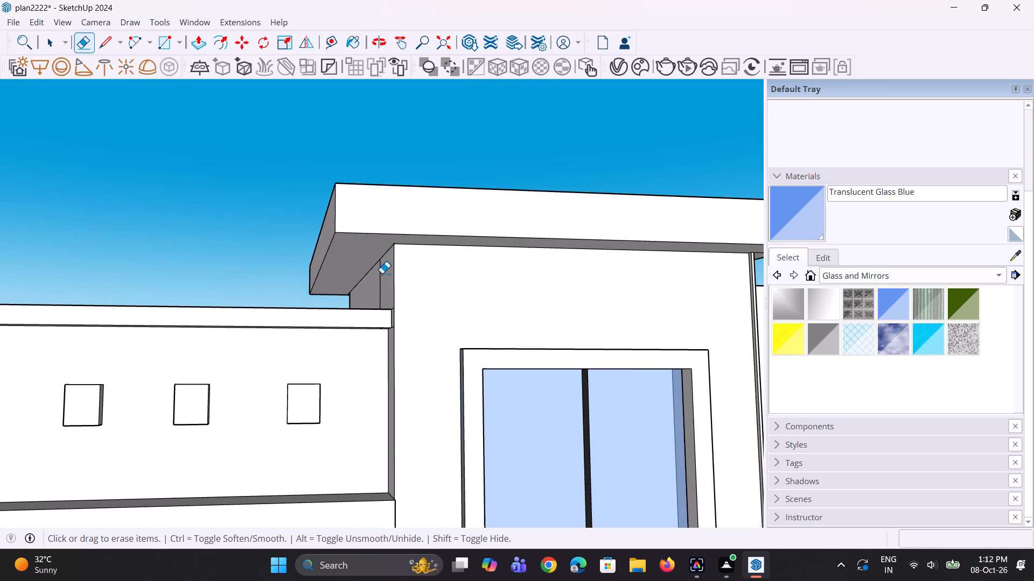
click(379, 274)
scroll(375, 274, down, 3)
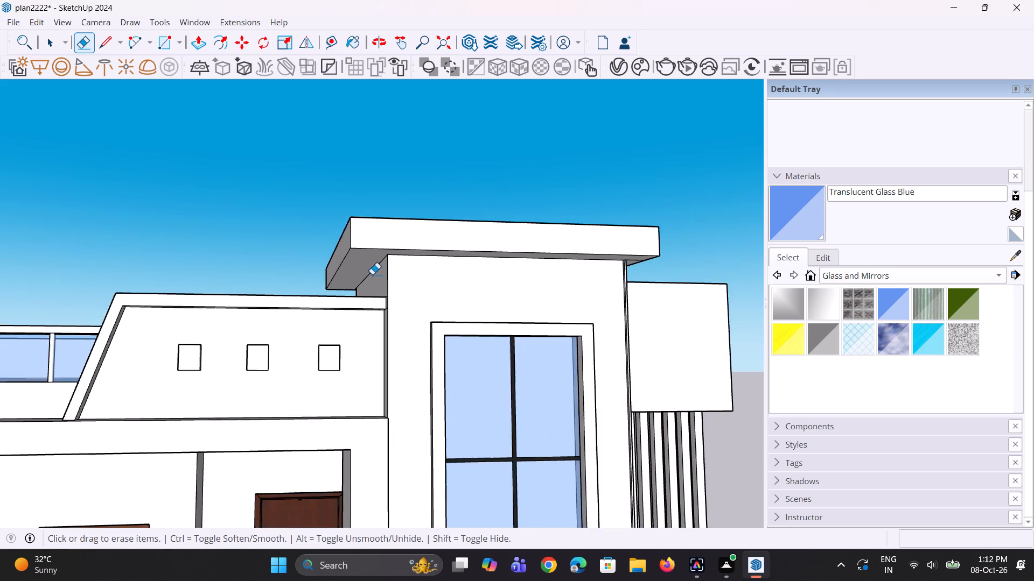
scroll(372, 274, down, 4)
Push/Pull the tower roof slab's opposite side face outward about 2 1/2".
middle_drag(592, 272, 373, 296)
scroll(380, 295, down, 1)
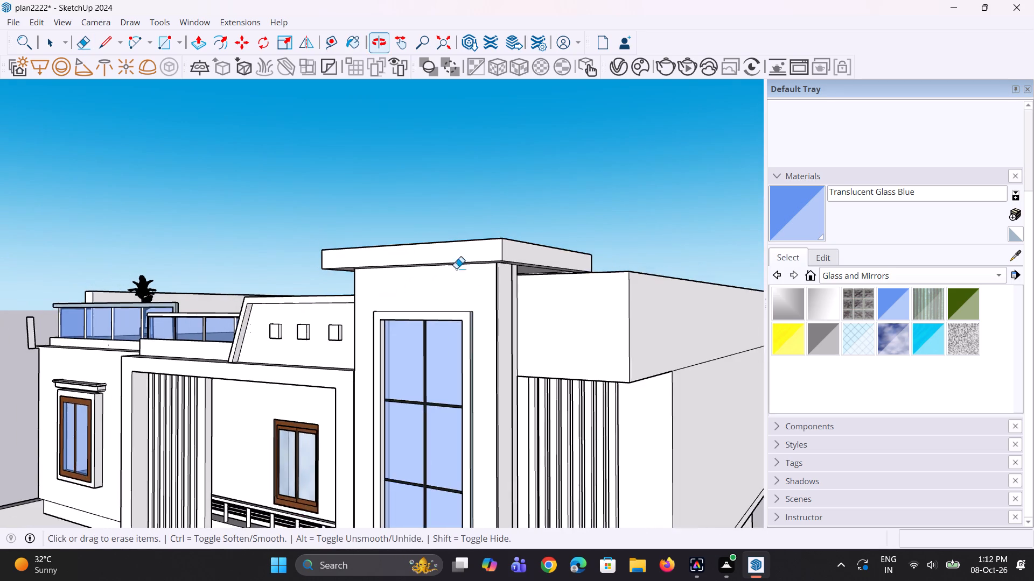
scroll(514, 257, up, 3)
key(p)
click(519, 257)
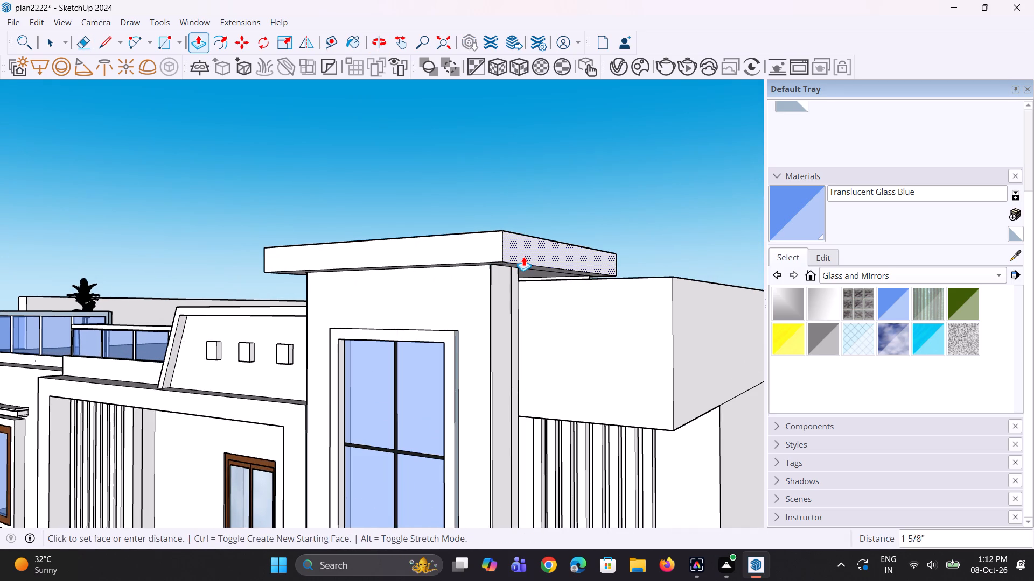
click(527, 257)
Erase the leftover edge beneath the slab's overhang on that same side of the tower.
middle_drag(513, 267, 543, 215)
scroll(543, 214, up, 5)
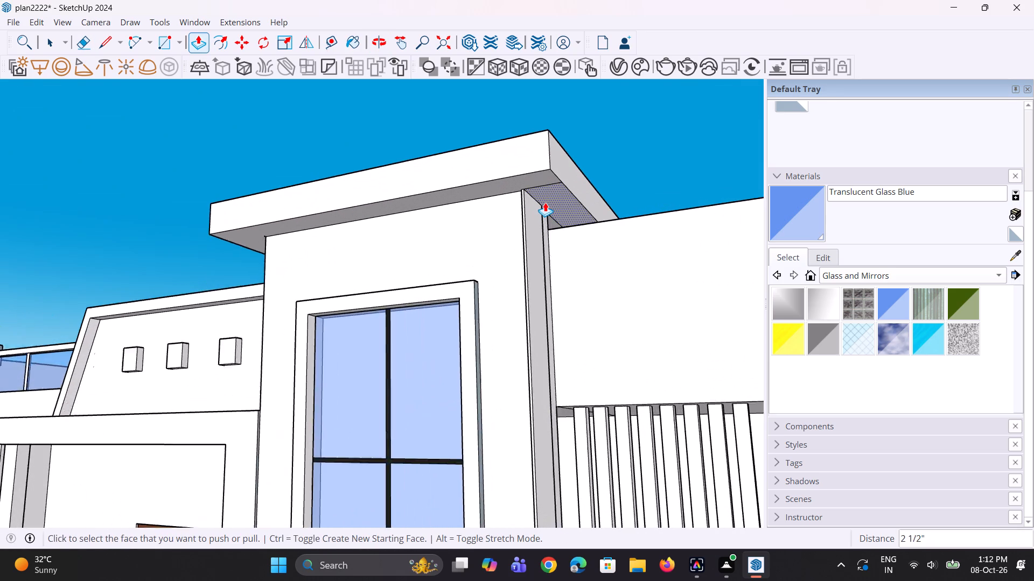
key(e)
scroll(554, 189, up, 1)
click(550, 183)
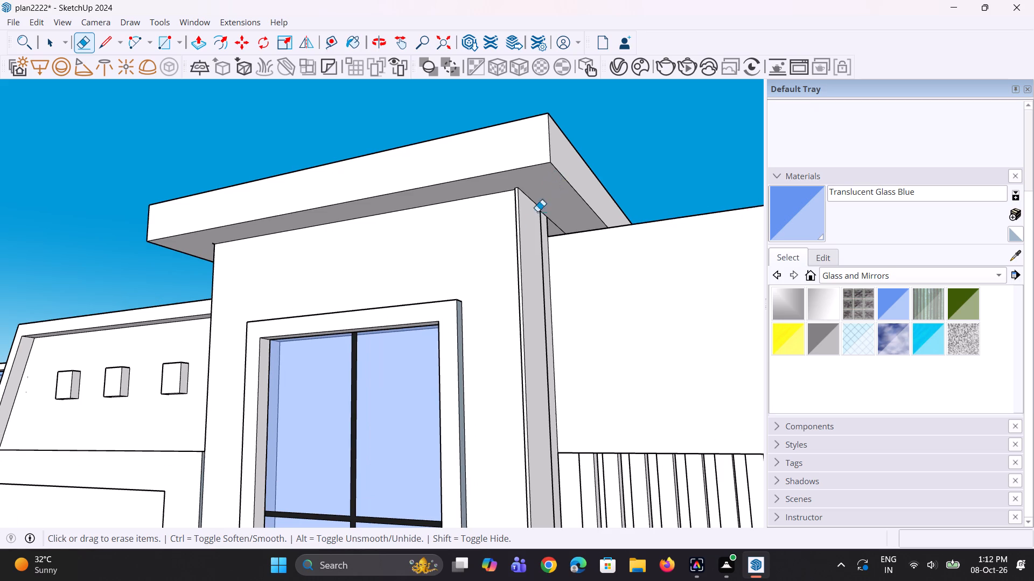
scroll(528, 234, down, 4)
middle_drag(502, 278, 593, 347)
scroll(261, 314, down, 9)
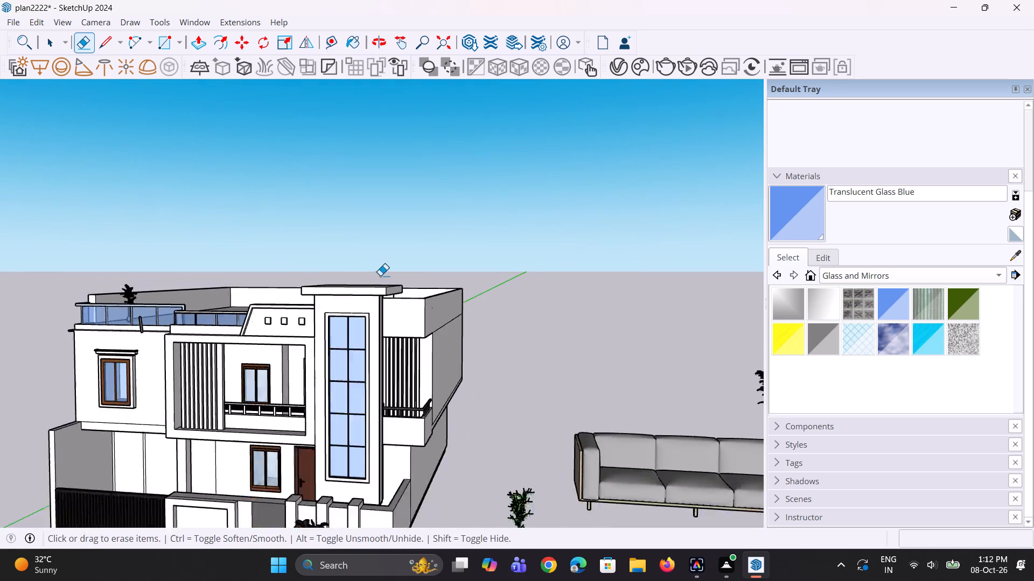
Erase the stray line fragments on the front face between the terrace railing and the vertical balcony slats.
scroll(380, 275, down, 6)
middle_drag(287, 315, 383, 324)
scroll(208, 288, up, 7)
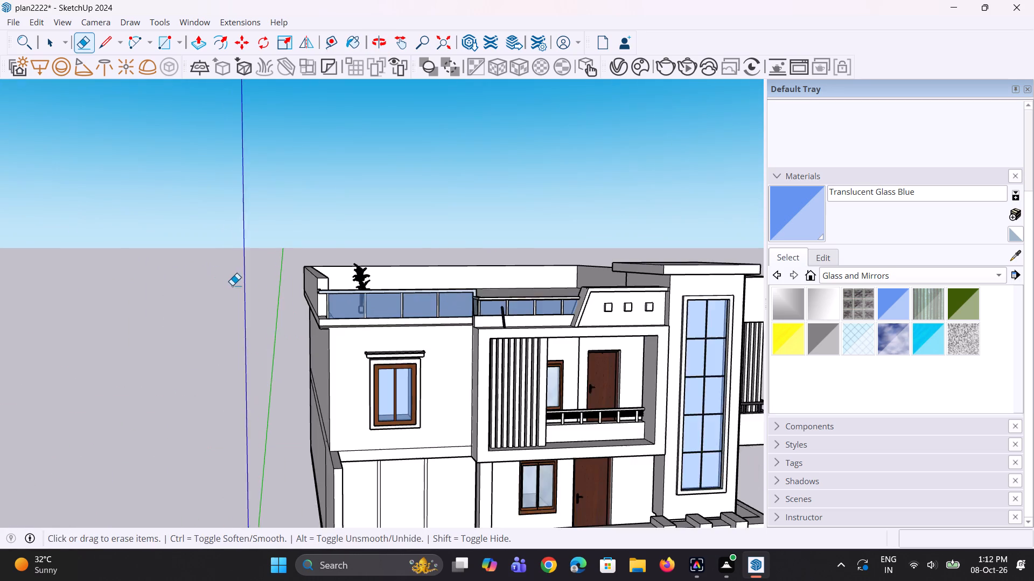
scroll(232, 285, up, 3)
middle_drag(415, 314, 400, 359)
scroll(380, 333, down, 4)
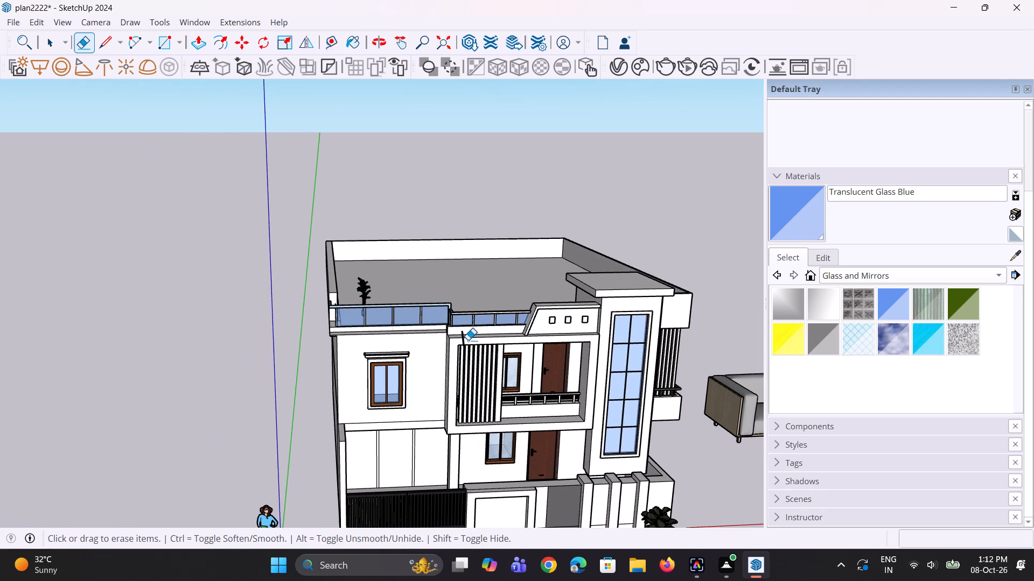
click(464, 337)
middle_drag(417, 370, 441, 357)
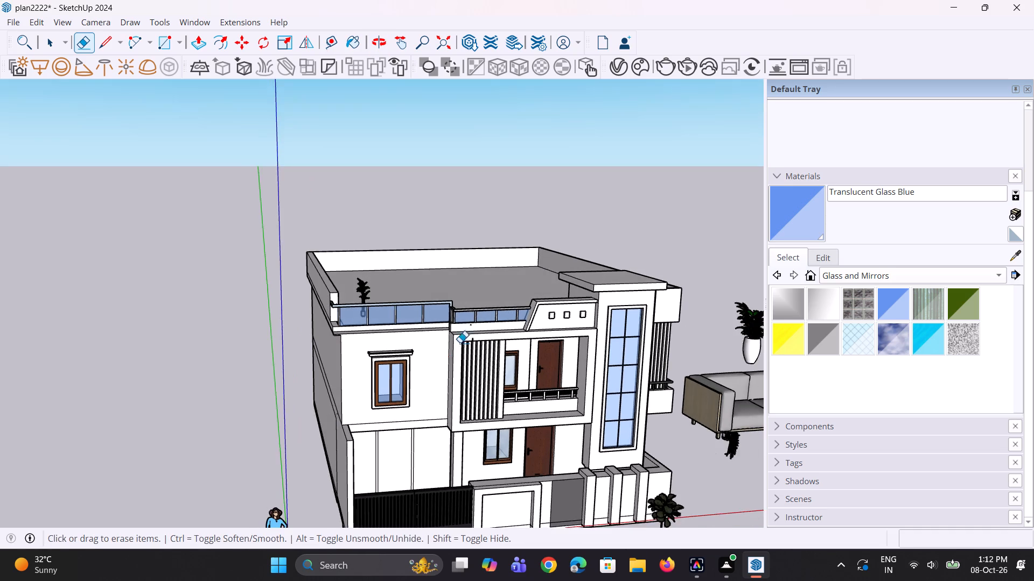
scroll(472, 325, up, 2)
click(469, 326)
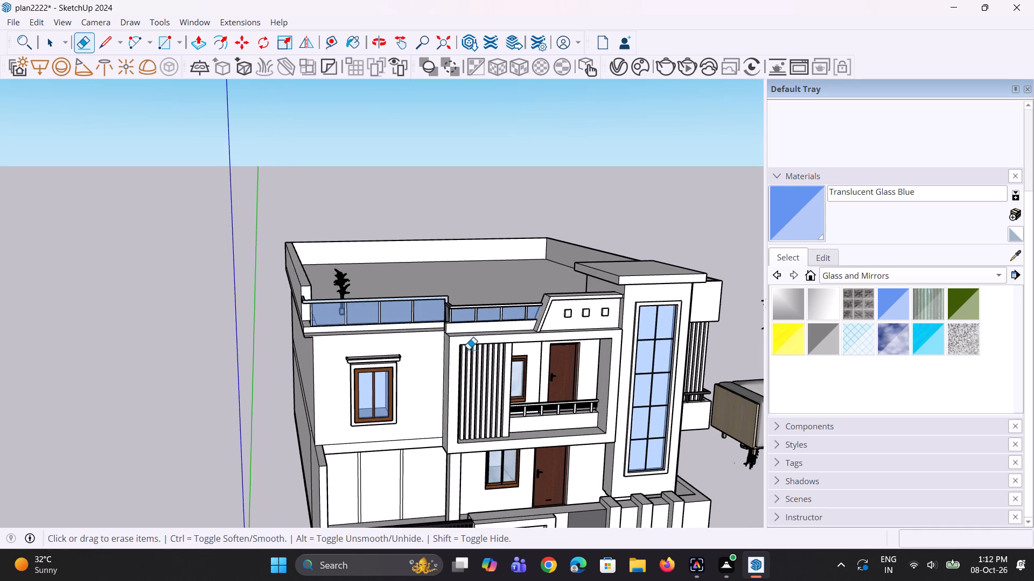
middle_drag(470, 350, 593, 353)
scroll(506, 334, up, 2)
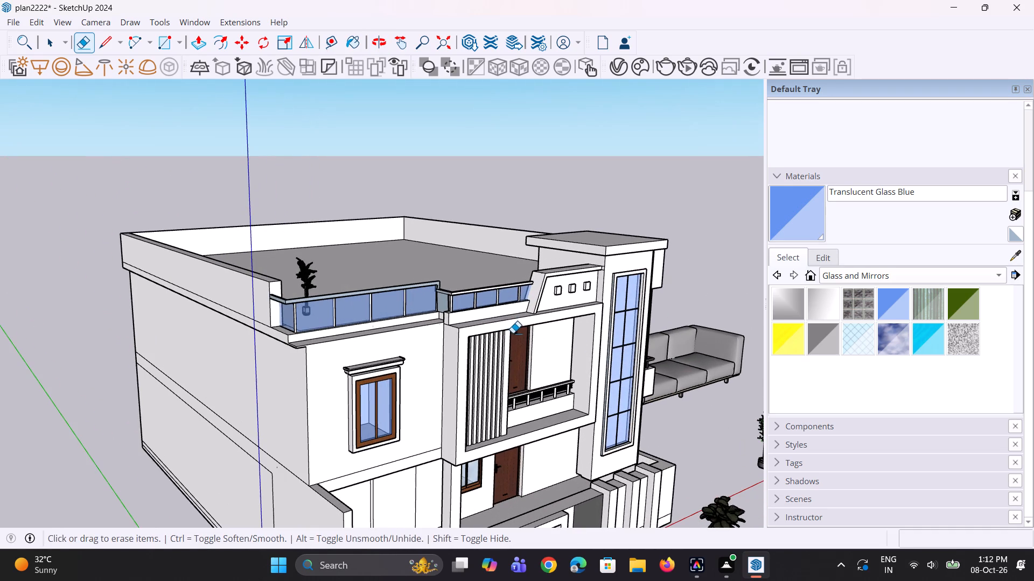
click(515, 335)
Examine the whole house with its surrounding sofa and plants from a distance.
scroll(472, 359, down, 8)
middle_drag(470, 359, 461, 334)
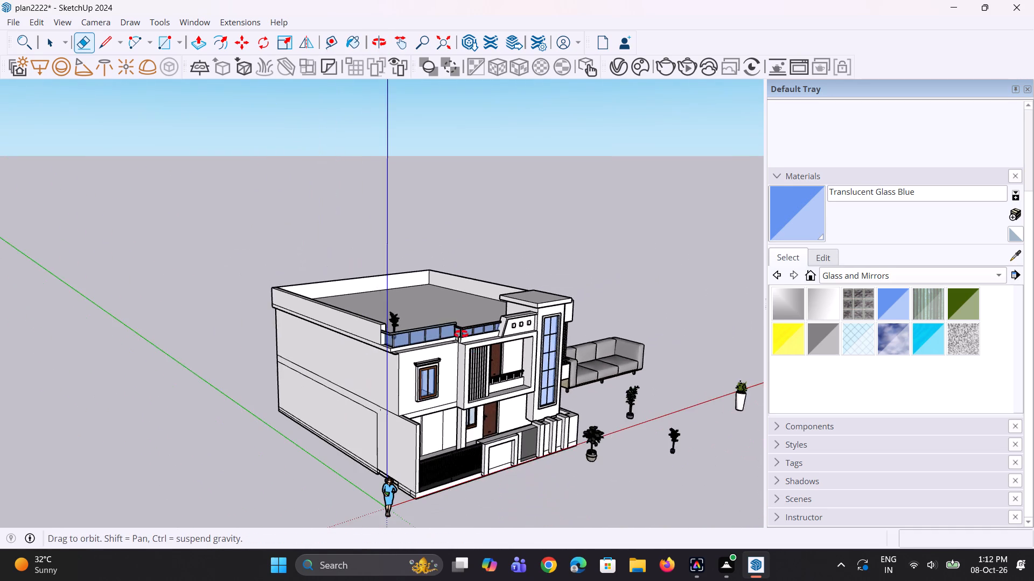
middle_drag(461, 334, 340, 378)
scroll(390, 365, down, 4)
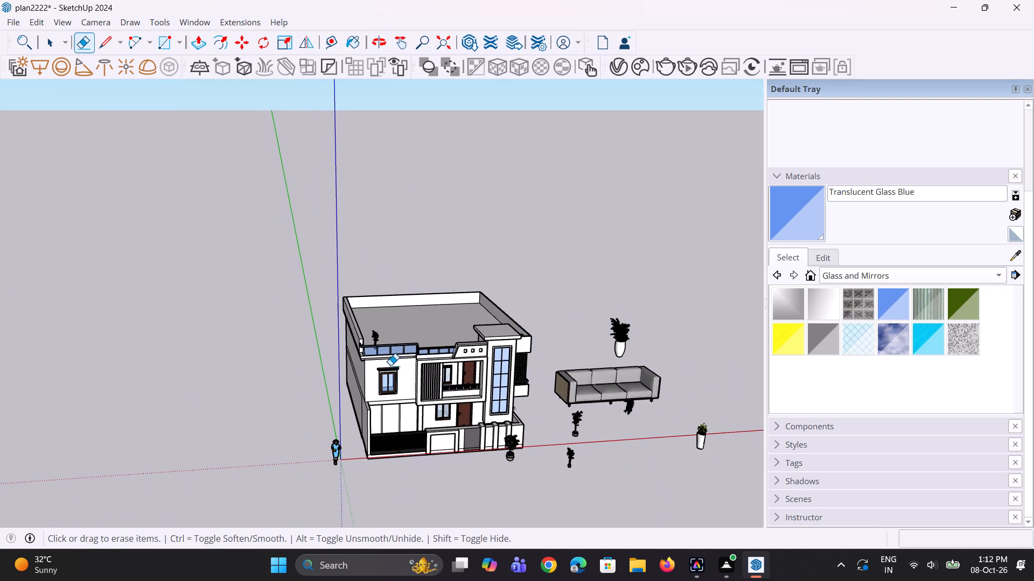
middle_drag(398, 371, 365, 321)
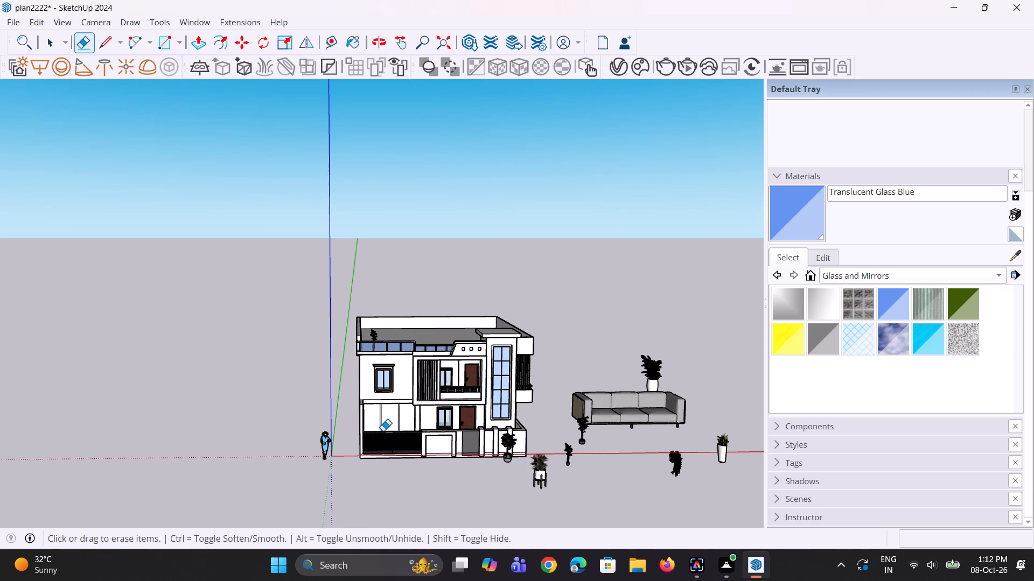
scroll(379, 401, down, 4)
middle_drag(355, 398, 354, 398)
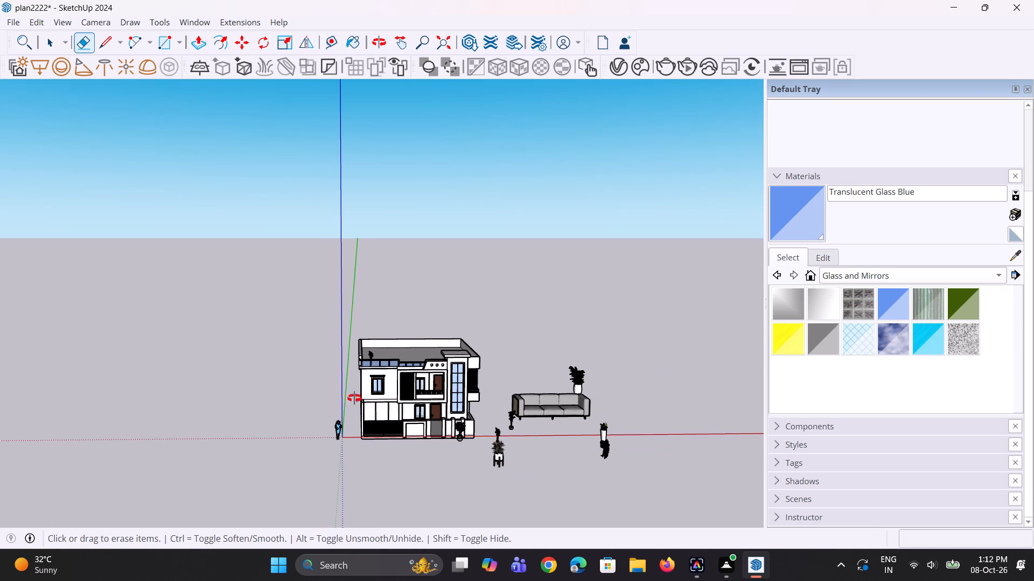
middle_drag(354, 398, 346, 437)
key(space)
key(space)
scroll(492, 456, up, 2)
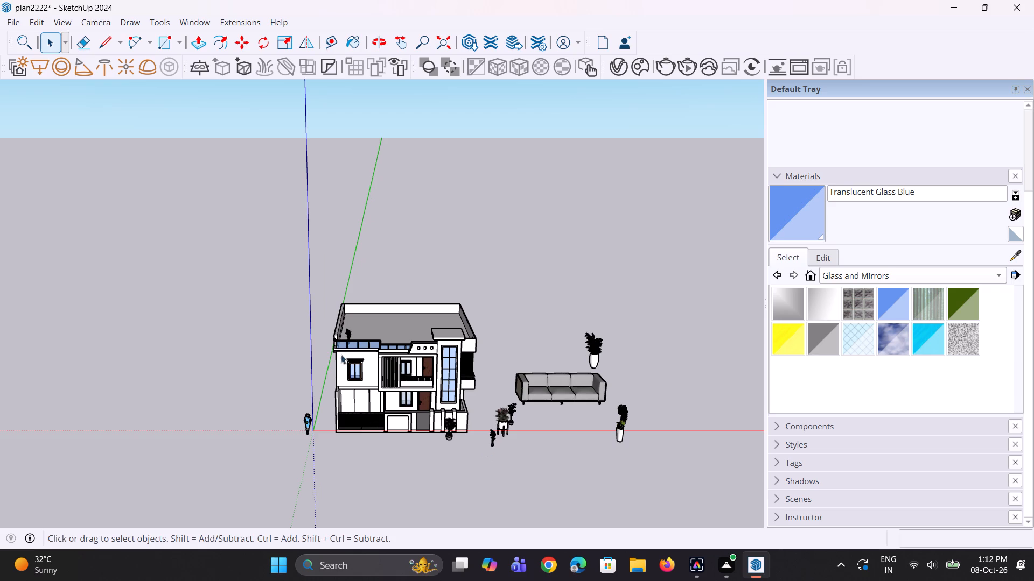
Move the potted plant on the roof terrace about 1' 8 11/16" toward the front glass railing.
middle_drag(348, 348, 282, 442)
scroll(336, 309, up, 7)
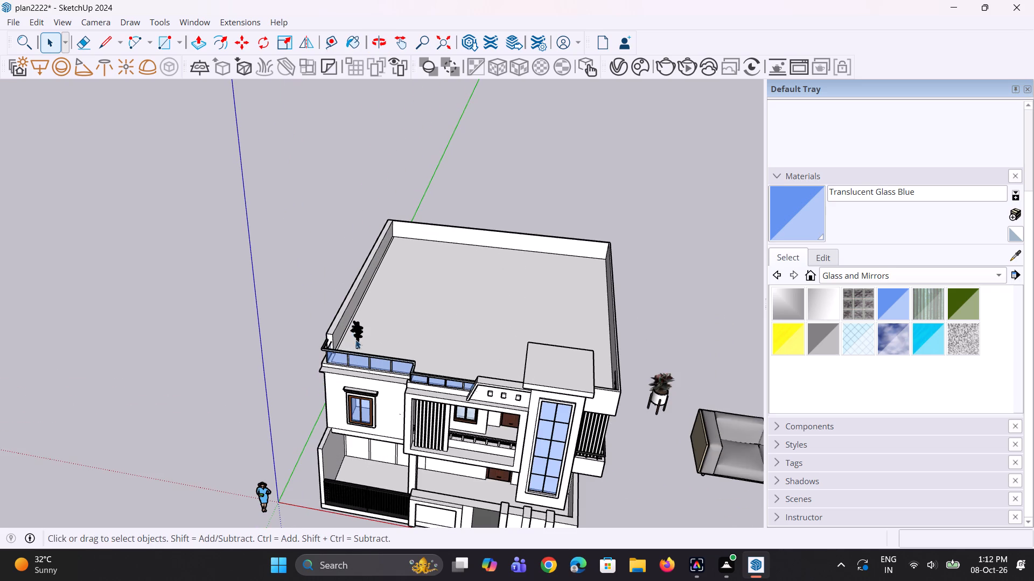
click(357, 340)
scroll(357, 349, up, 6)
middle_drag(345, 334, 396, 426)
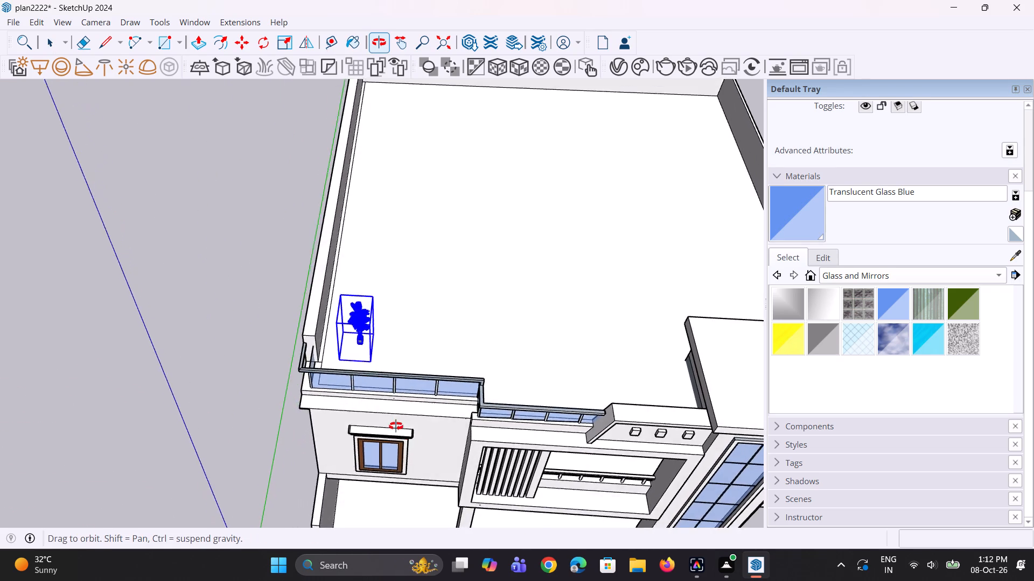
middle_drag(396, 426, 416, 443)
key(m)
scroll(357, 381, up, 5)
click(375, 356)
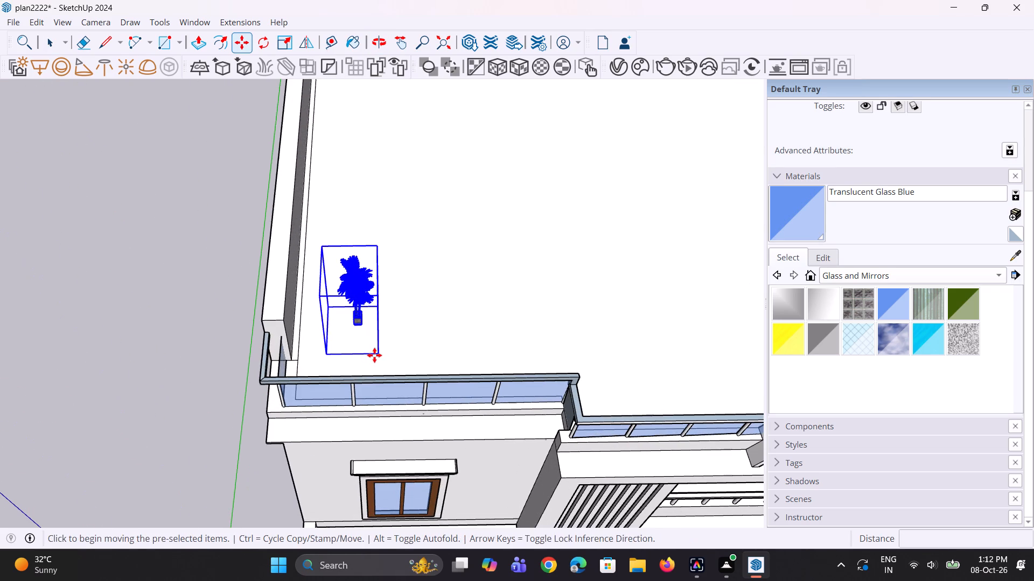
click(377, 388)
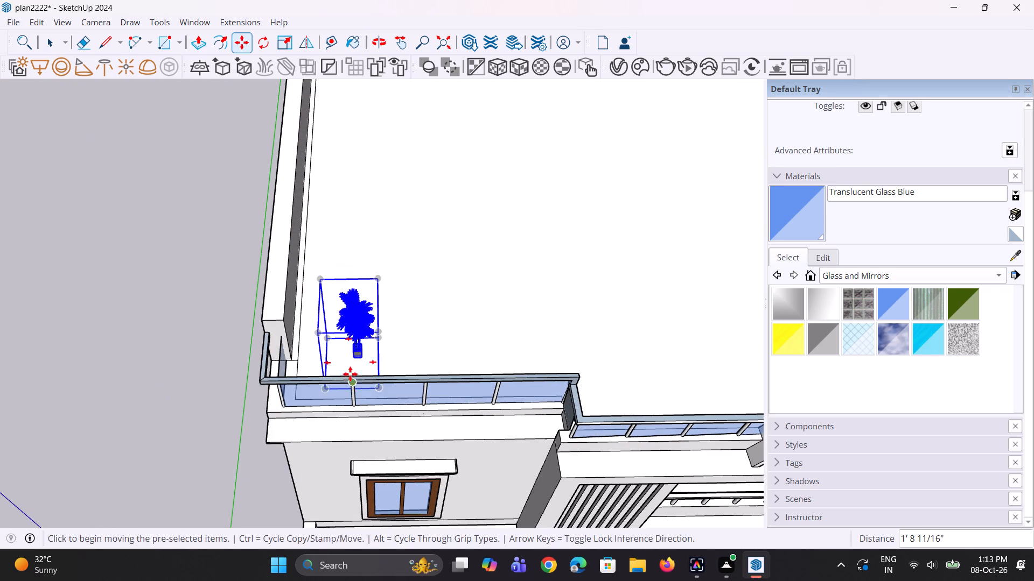
Move the potted plant on the roof terrace into the corner beside the side parapet and the front glass railing.
middle_drag(350, 374, 353, 442)
click(358, 348)
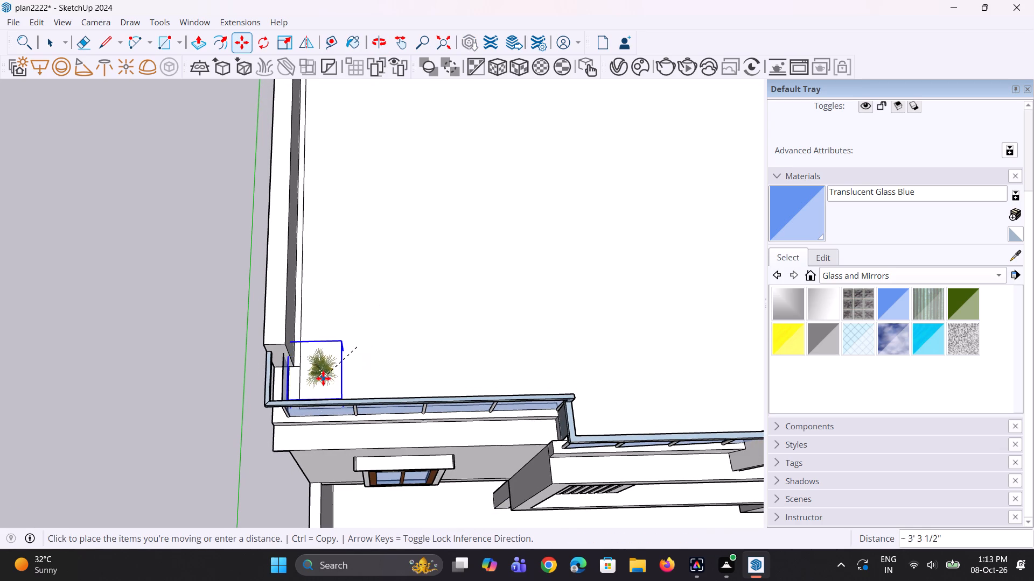
click(315, 391)
Raise the potted plant about 2' 10" in the terrace corner.
middle_drag(321, 396, 344, 231)
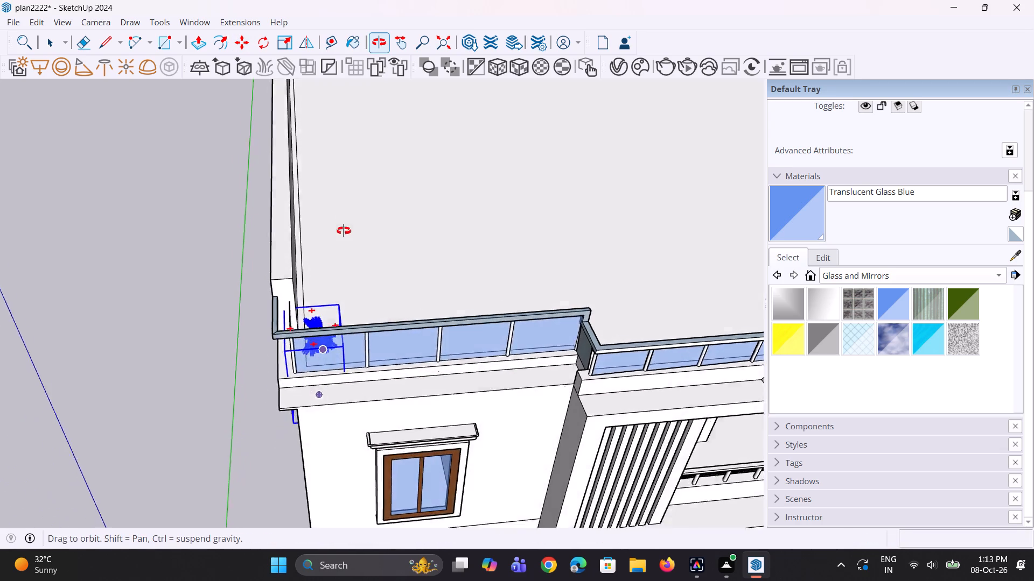
middle_drag(344, 231, 341, 219)
scroll(297, 319, up, 2)
click(340, 284)
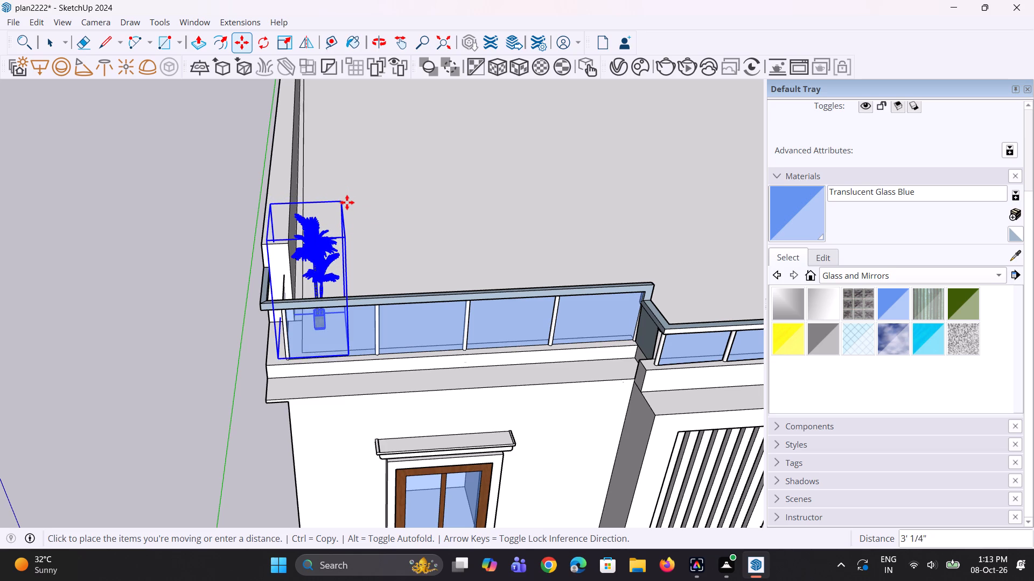
click(347, 207)
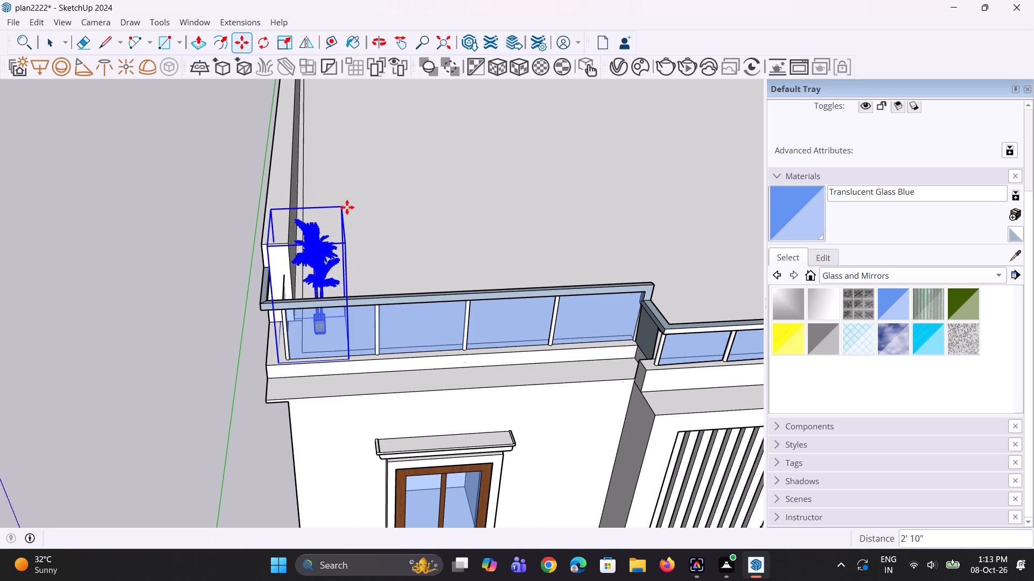
key(space)
key(space)
click(215, 258)
Scale the potted plant in the terrace corner uniformly by about 0.97.
middle_drag(286, 297, 233, 282)
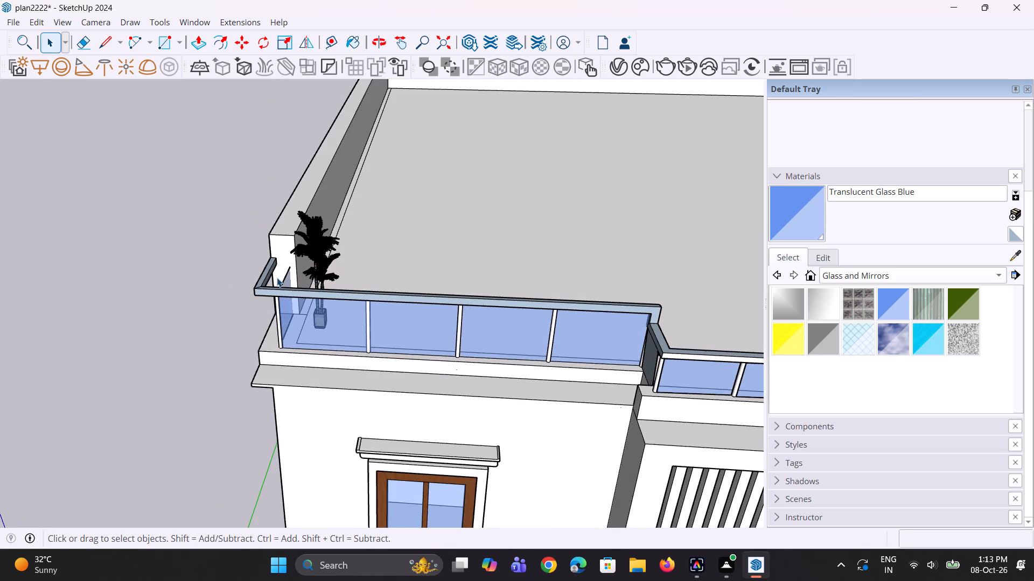
scroll(323, 267, up, 2)
click(331, 265)
key(s)
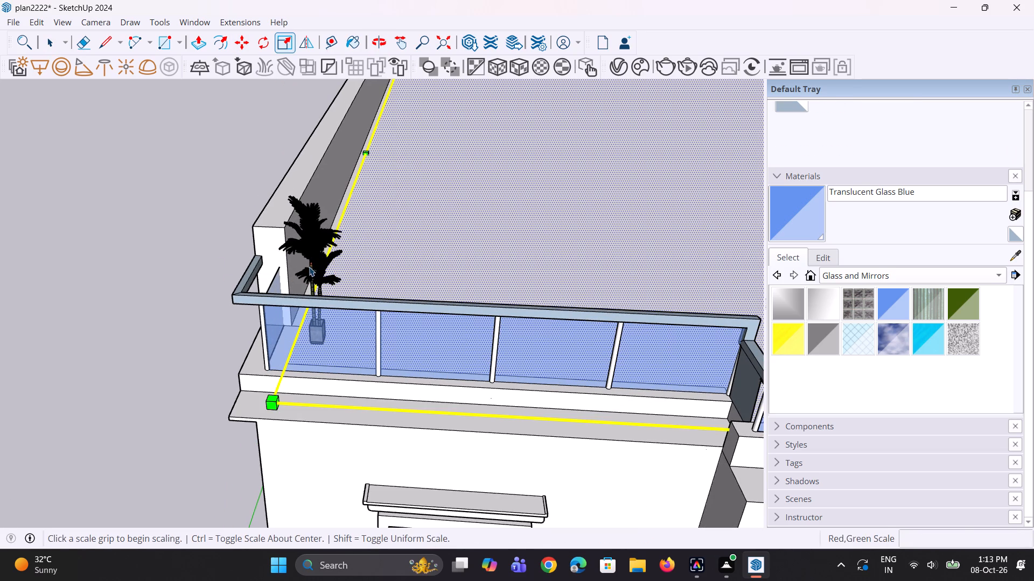
key(space)
key(space)
click(308, 256)
key(s)
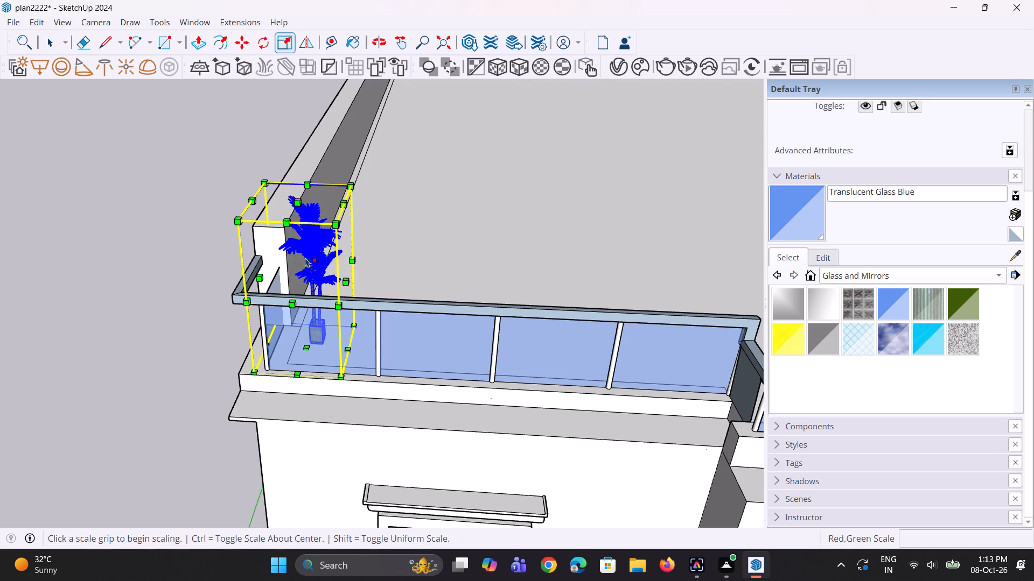
click(352, 188)
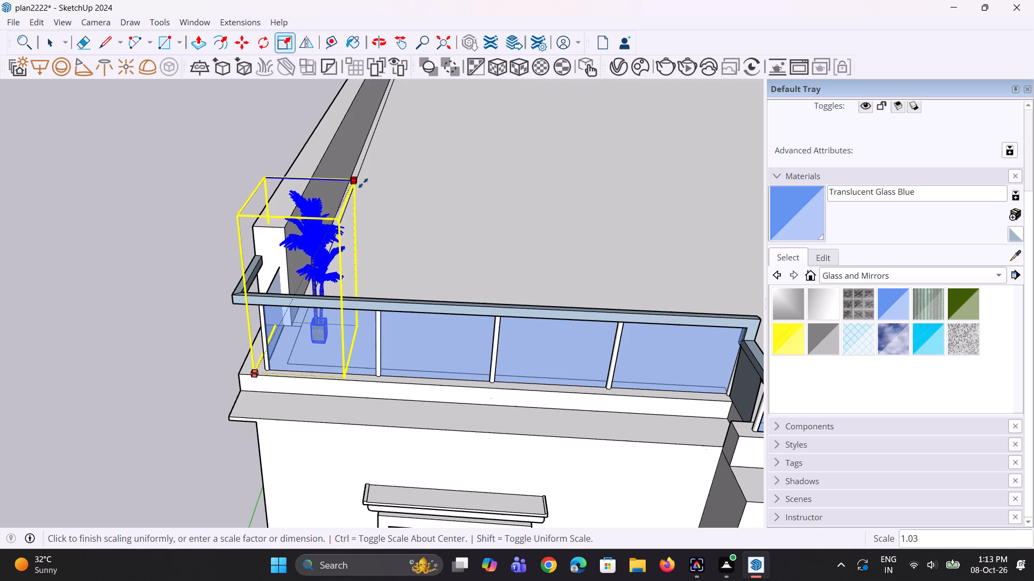
click(354, 195)
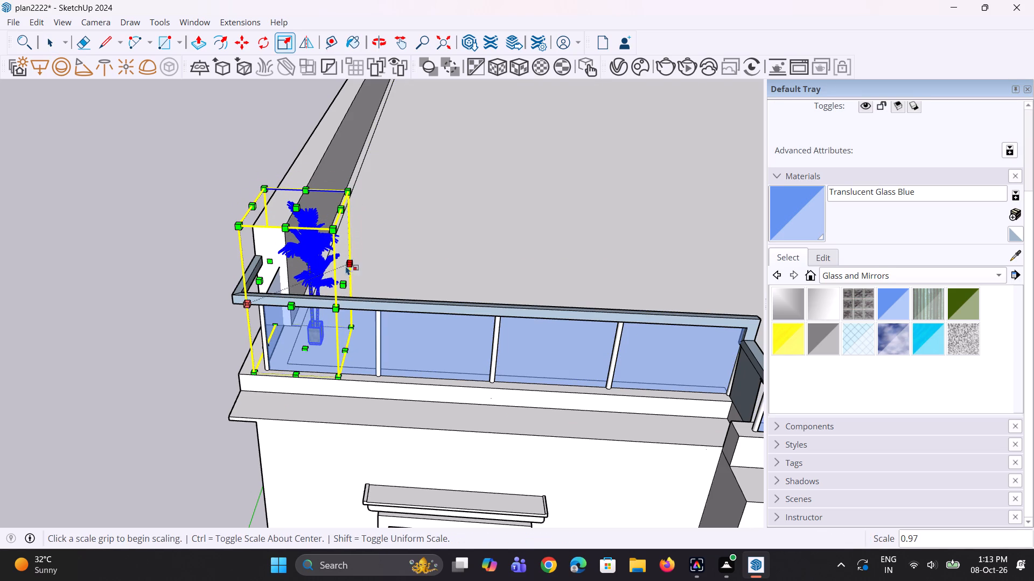
Stretch the potted plant along the red axis by about 1.18 and 1.08, and along the green axis by about 1.39.
click(346, 280)
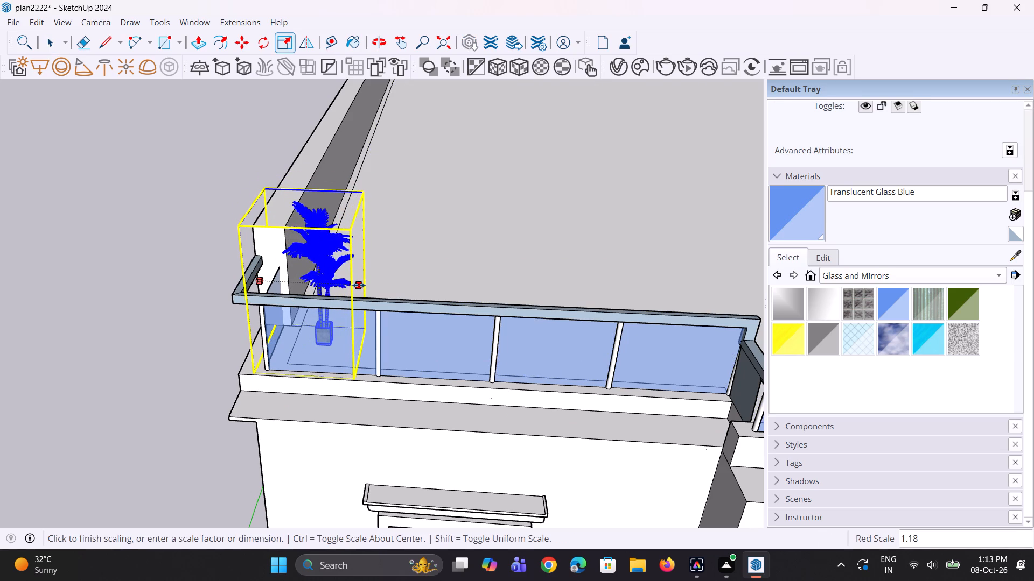
click(360, 286)
middle_drag(317, 300, 385, 291)
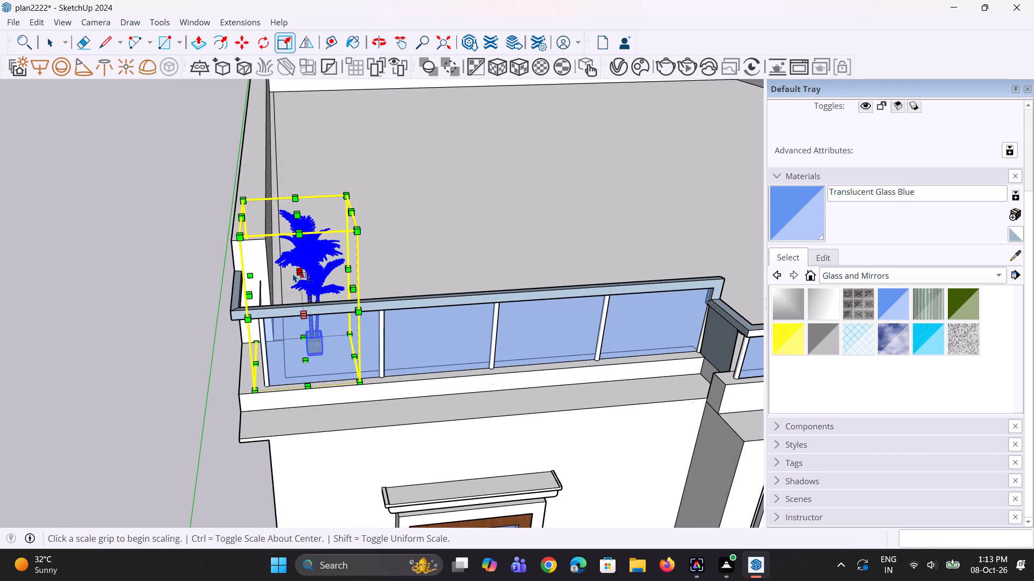
click(251, 292)
click(241, 294)
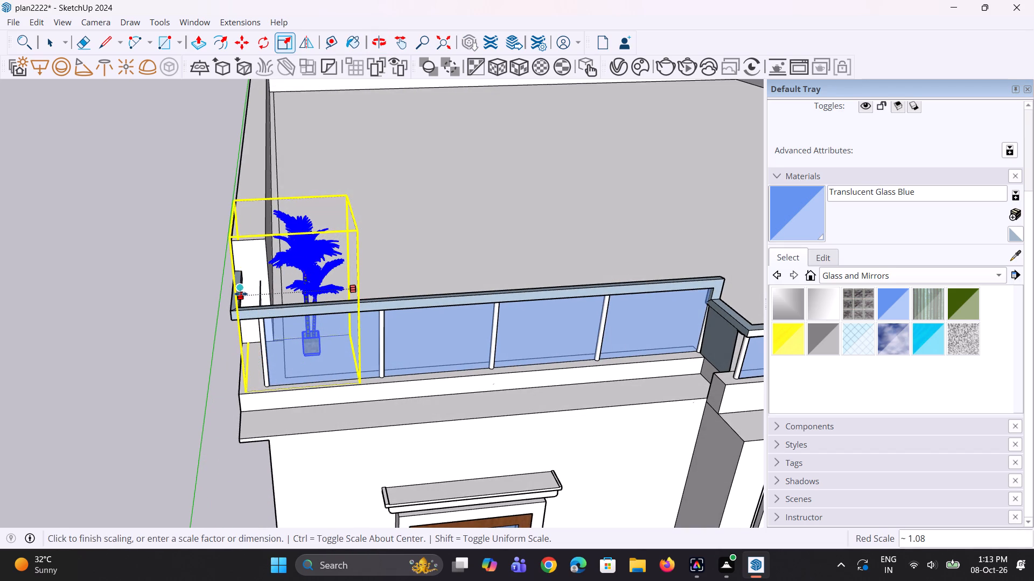
click(298, 315)
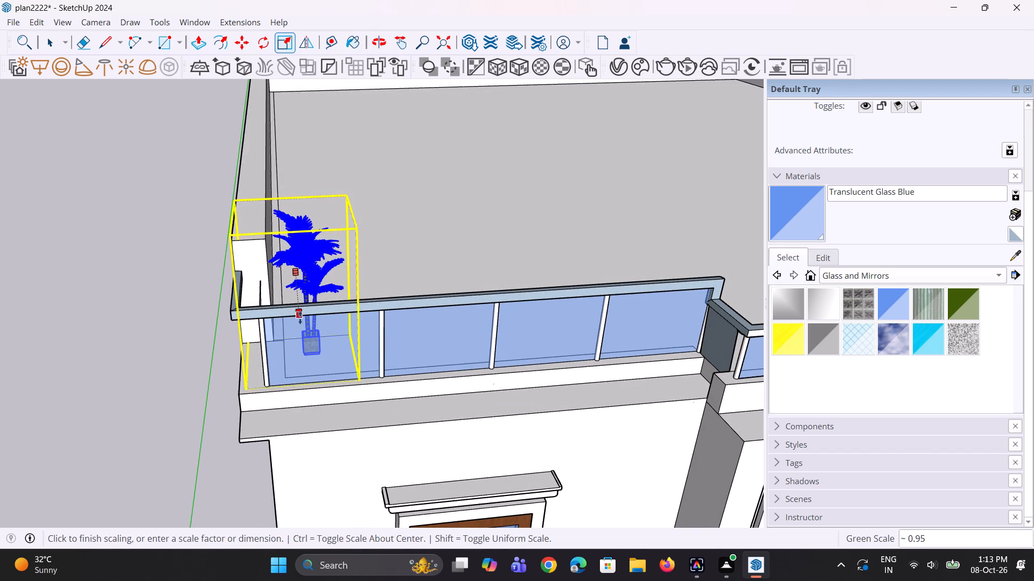
click(301, 335)
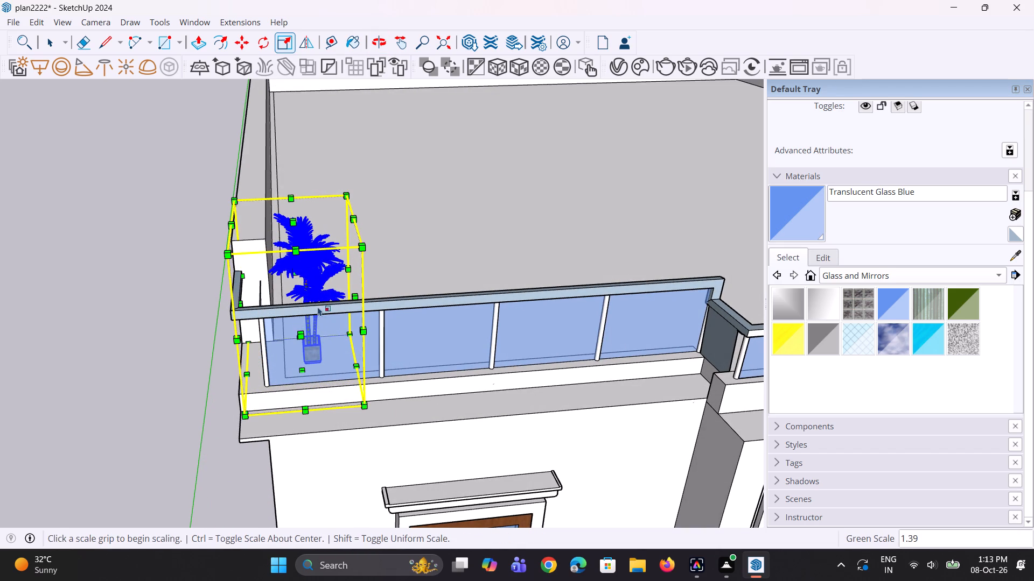
Stretch the potted plant along the green axis from its roof-floor side by about 1.05.
scroll(330, 288, down, 5)
middle_drag(262, 304, 342, 326)
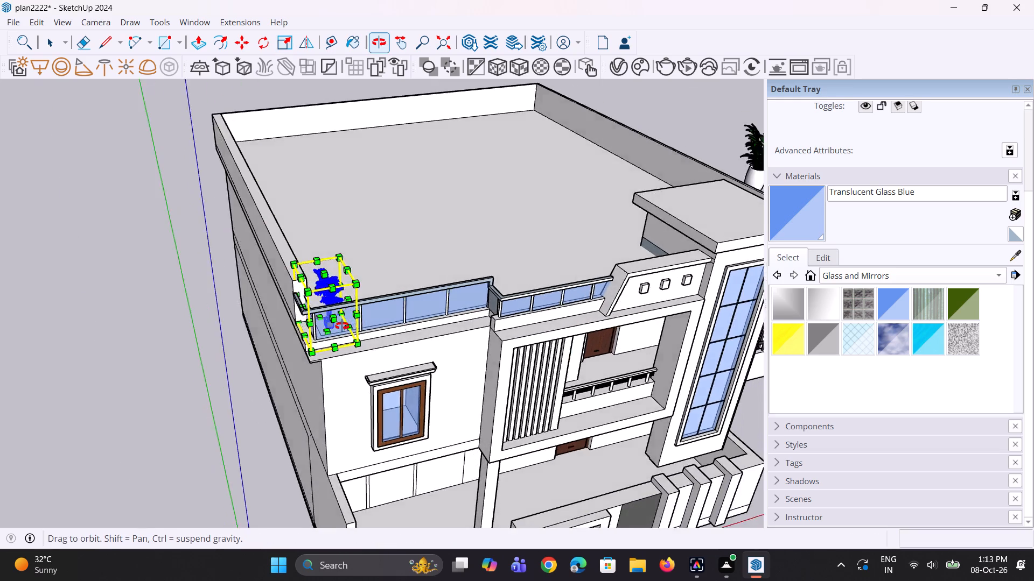
middle_drag(342, 326, 761, 400)
scroll(421, 336, up, 4)
middle_drag(340, 325, 490, 356)
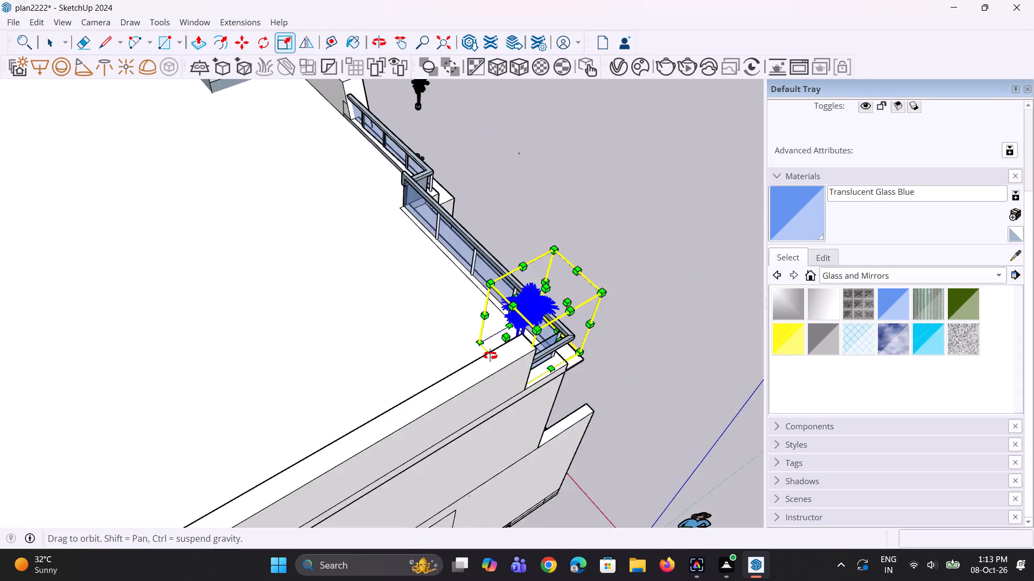
middle_drag(490, 356, 519, 349)
scroll(589, 286, up, 3)
click(589, 285)
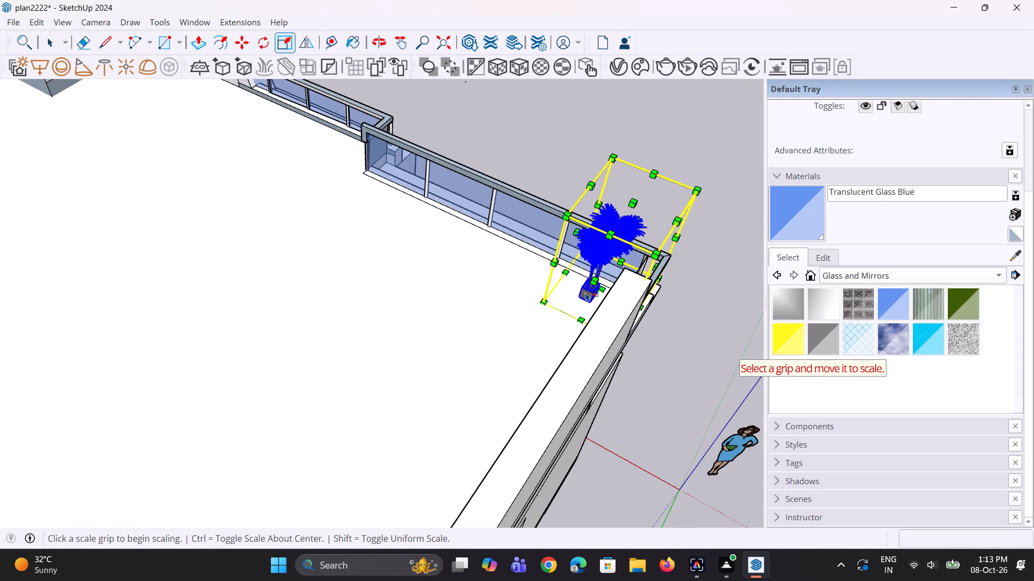
click(595, 284)
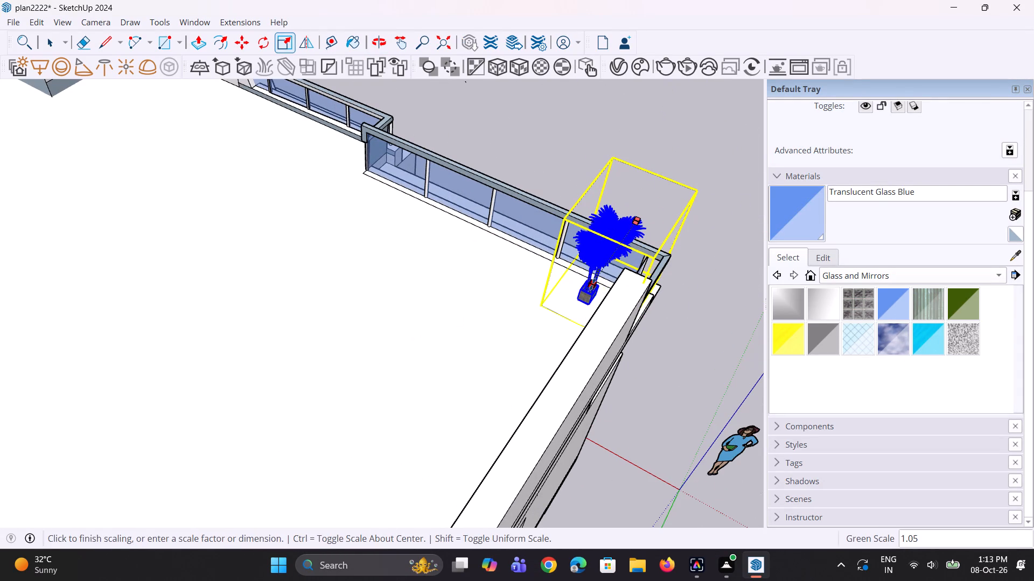
click(592, 284)
key(space)
key(space)
click(593, 128)
Examine the whole house from a distance with the potted plant in its terrace corner.
scroll(507, 274, down, 4)
middle_drag(550, 292, 239, 271)
scroll(299, 254, down, 3)
middle_drag(325, 280, 184, 211)
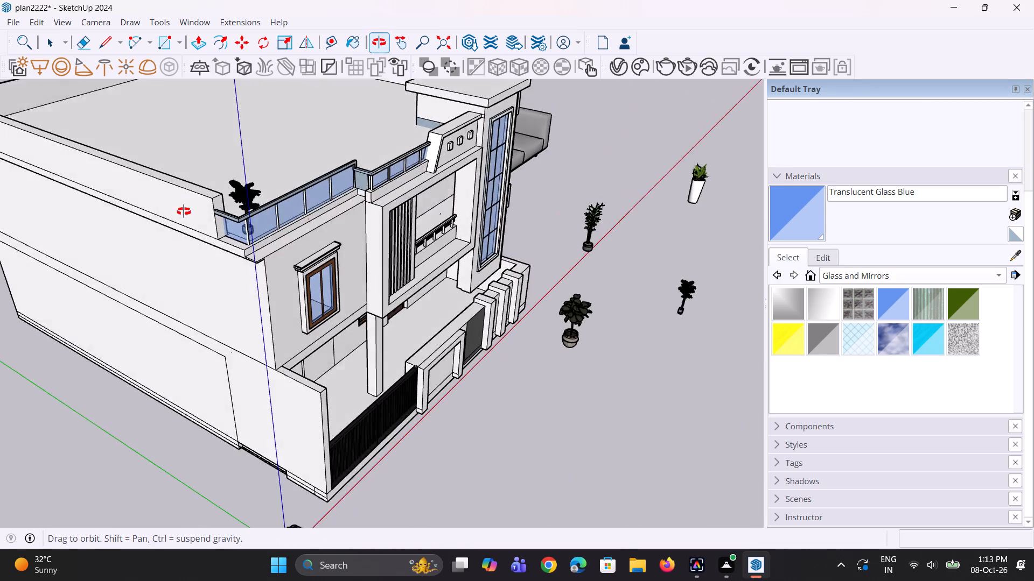
middle_drag(184, 211, 184, 210)
scroll(220, 187, down, 4)
middle_drag(249, 207, 176, 171)
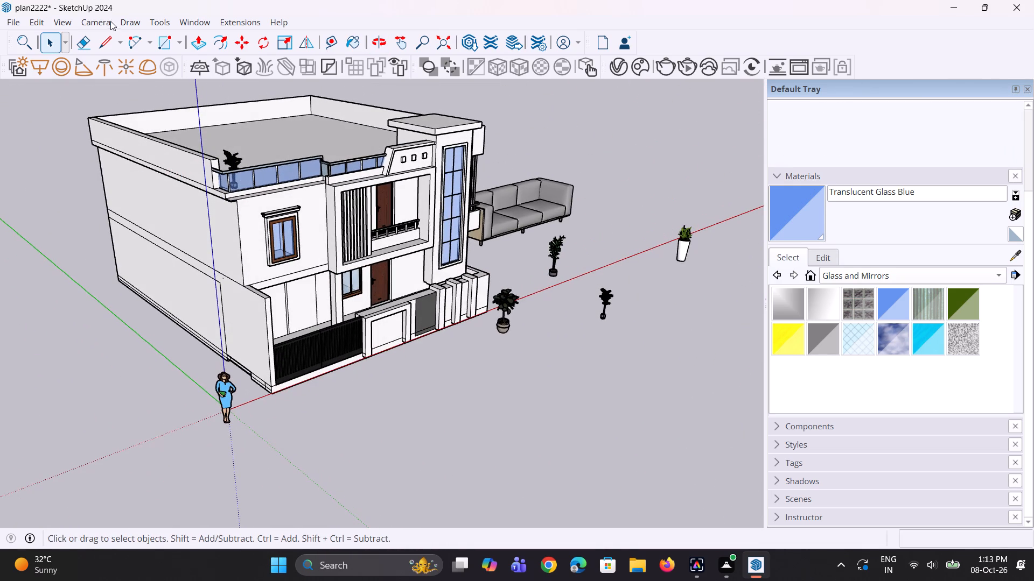
scroll(121, 25, down, 3)
middle_drag(149, 59, 131, 86)
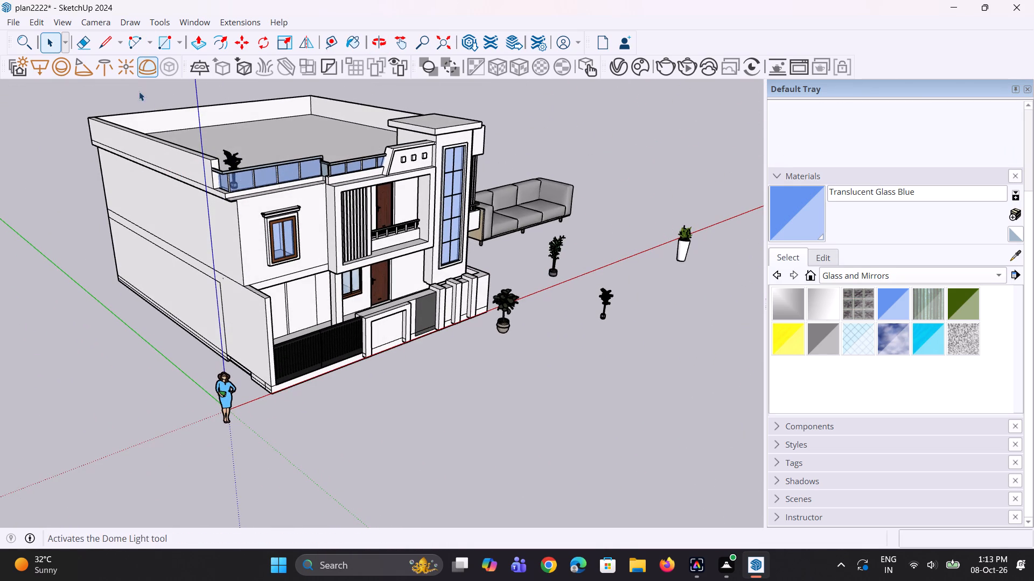
key(space)
key(space)
click(557, 145)
scroll(416, 225, down, 4)
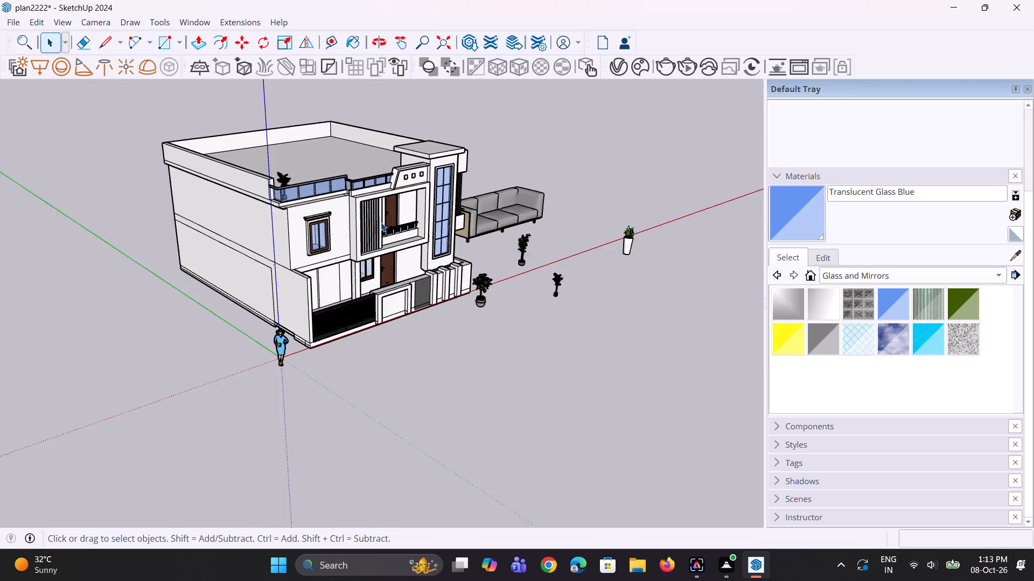
Scale the potted plant in the terrace corner uniformly by about 0.98.
middle_drag(338, 217, 270, 203)
scroll(352, 161, up, 7)
middle_drag(296, 194, 295, 217)
scroll(255, 225, up, 3)
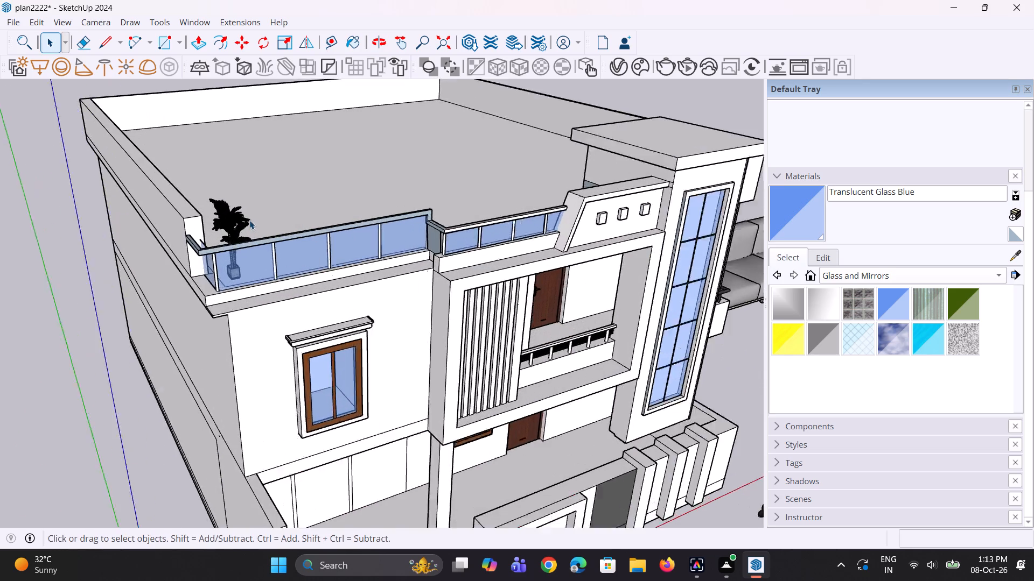
scroll(249, 220, up, 1)
click(249, 224)
scroll(241, 223, down, 1)
key(s)
scroll(217, 215, up, 3)
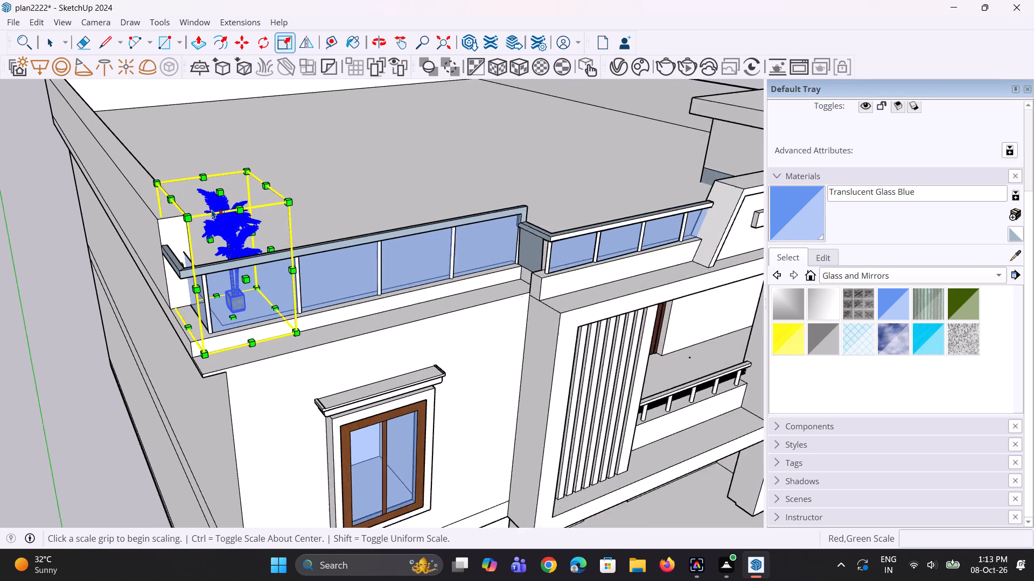
scroll(212, 209, up, 1)
click(247, 167)
click(244, 171)
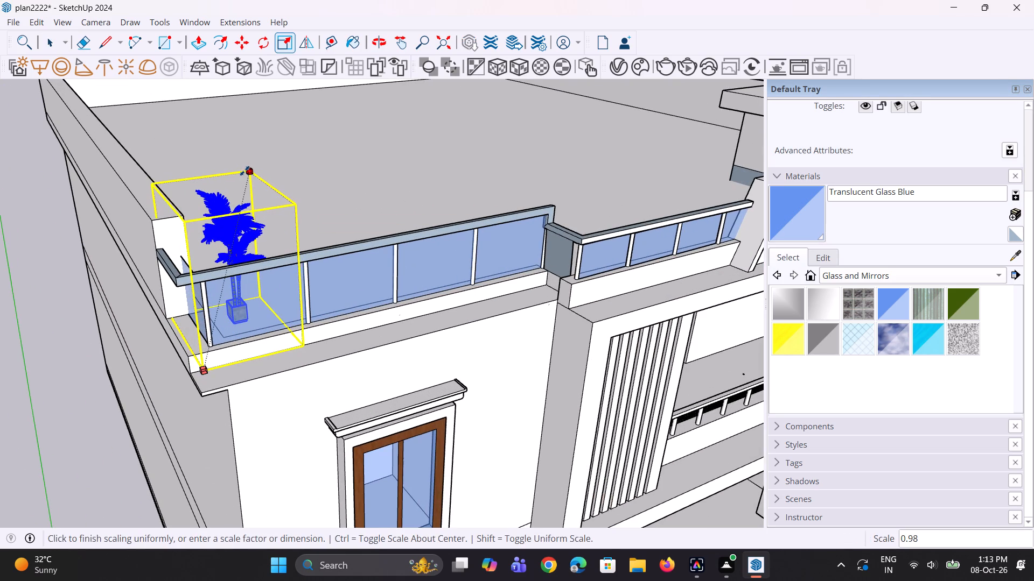
key(space)
key(space)
key(space)
scroll(292, 264, down, 8)
key(space)
key(space)
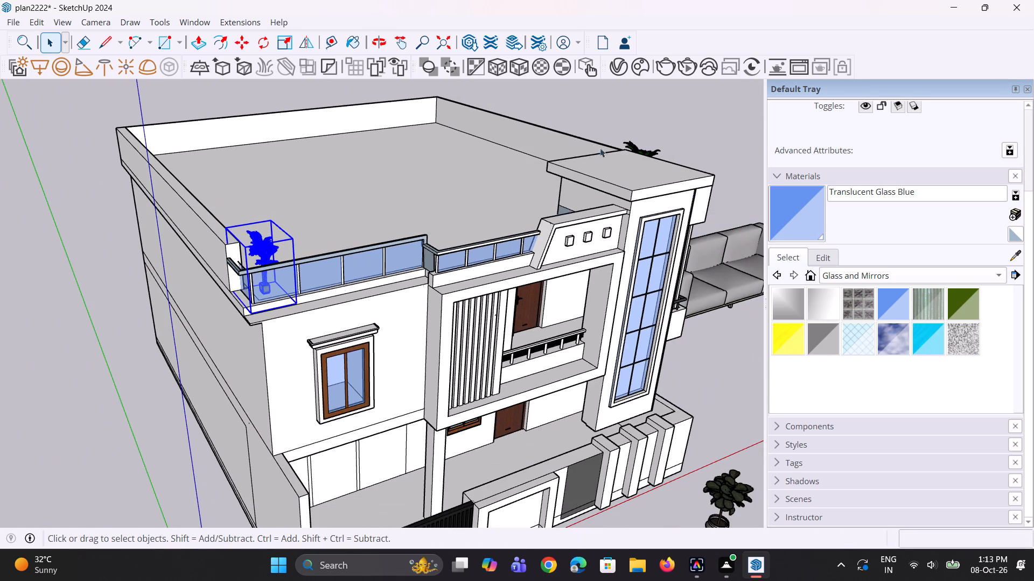
click(640, 106)
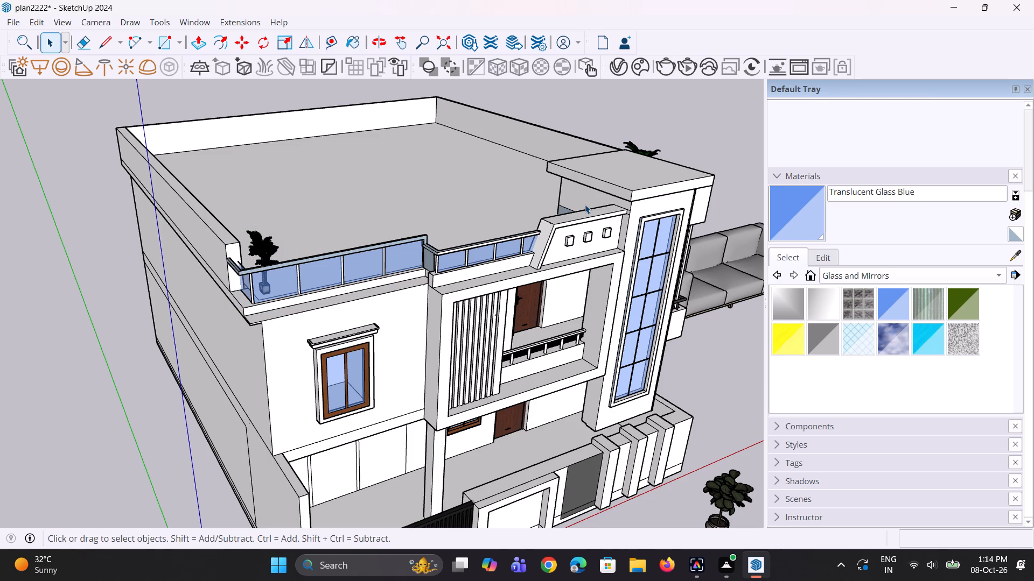
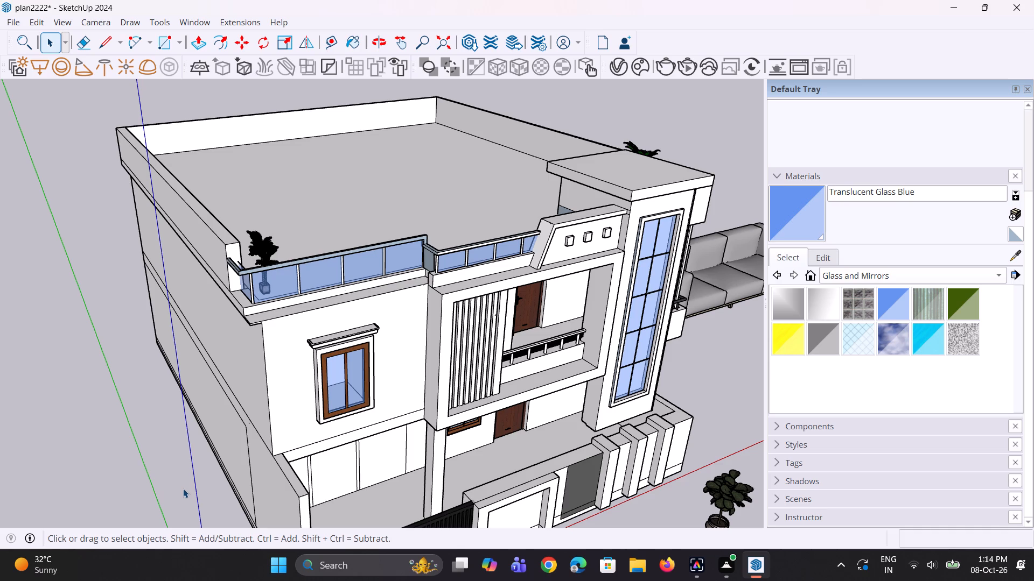
Examine the house and the potted plant in its terrace corner from the front, from above and from the side.
scroll(187, 413, down, 8)
click(590, 184)
middle_drag(589, 365, 523, 364)
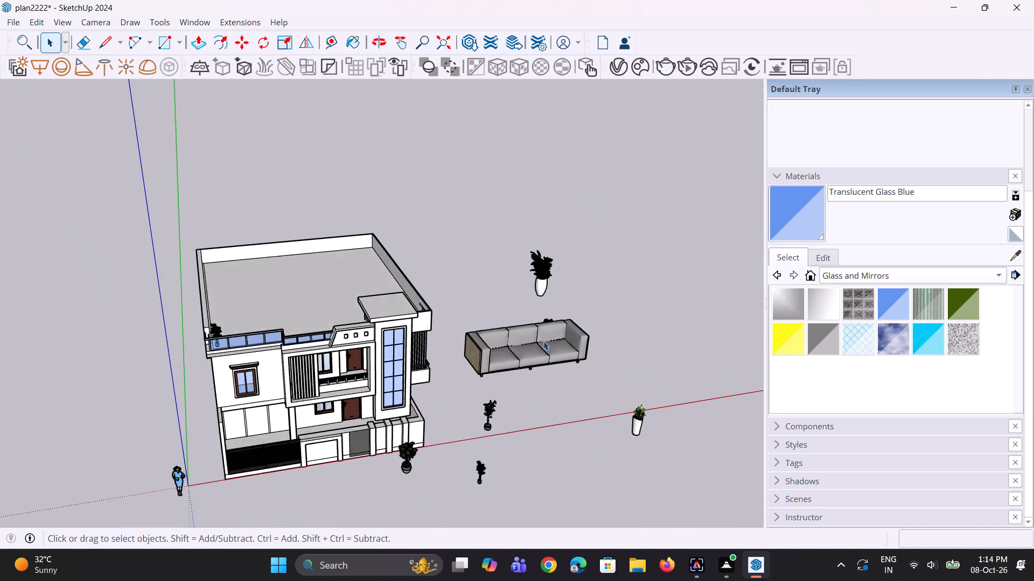
scroll(550, 338, down, 9)
middle_drag(472, 349, 410, 299)
scroll(410, 299, up, 12)
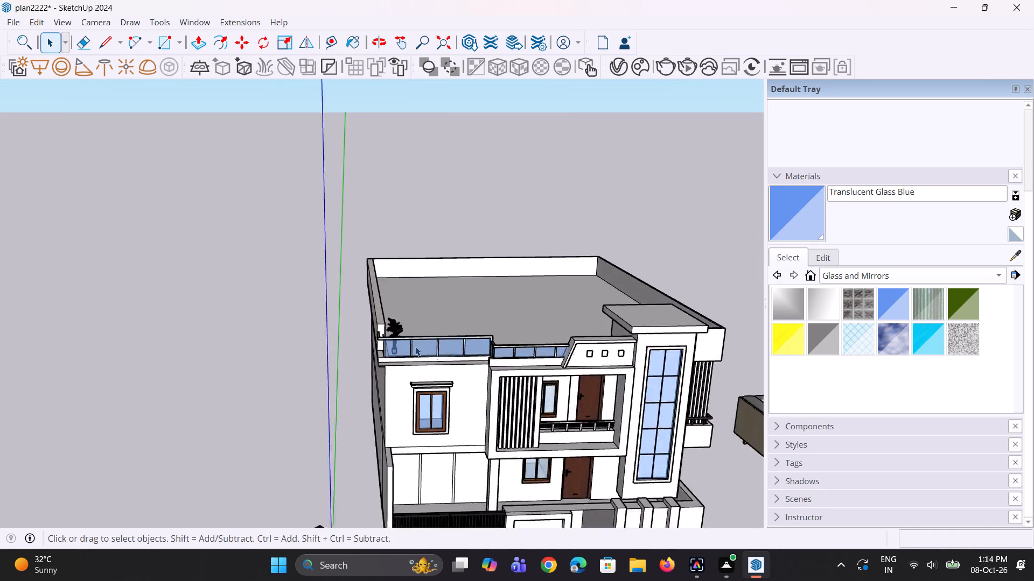
scroll(415, 346, up, 8)
middle_drag(397, 329, 380, 418)
scroll(375, 366, down, 10)
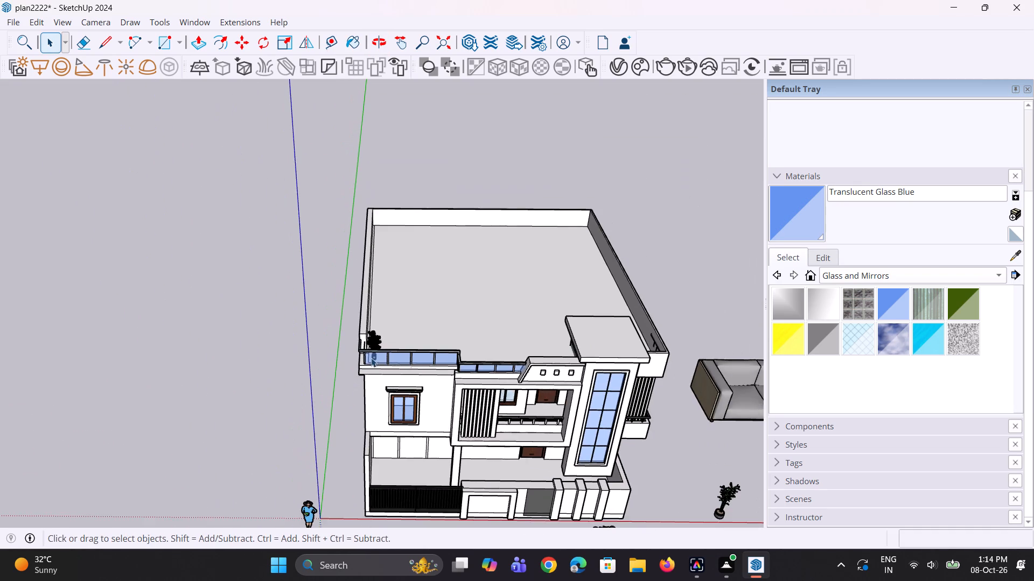
middle_drag(371, 358, 347, 409)
scroll(357, 344, up, 8)
middle_drag(372, 371, 376, 407)
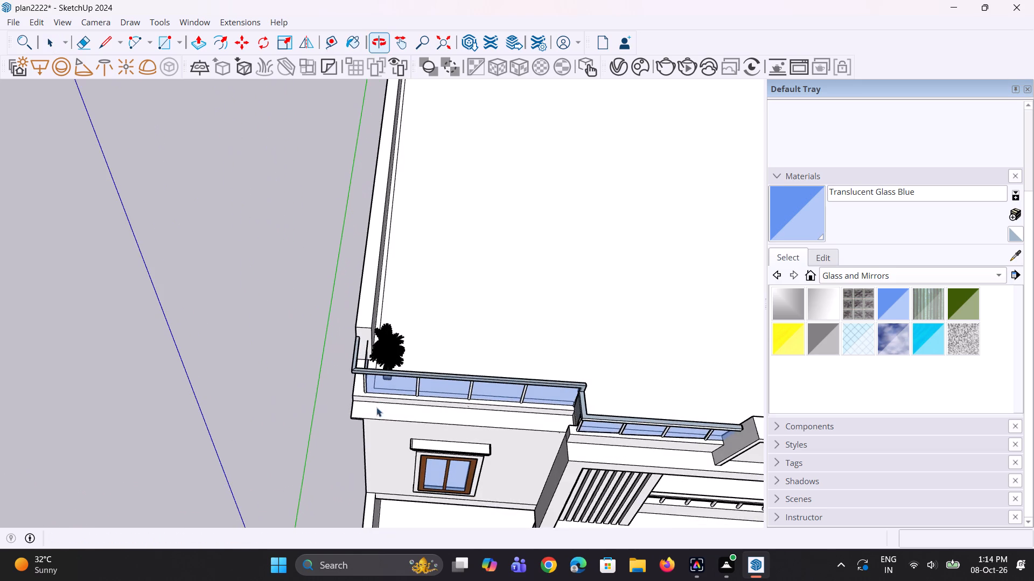
scroll(389, 381, up, 2)
scroll(389, 380, down, 3)
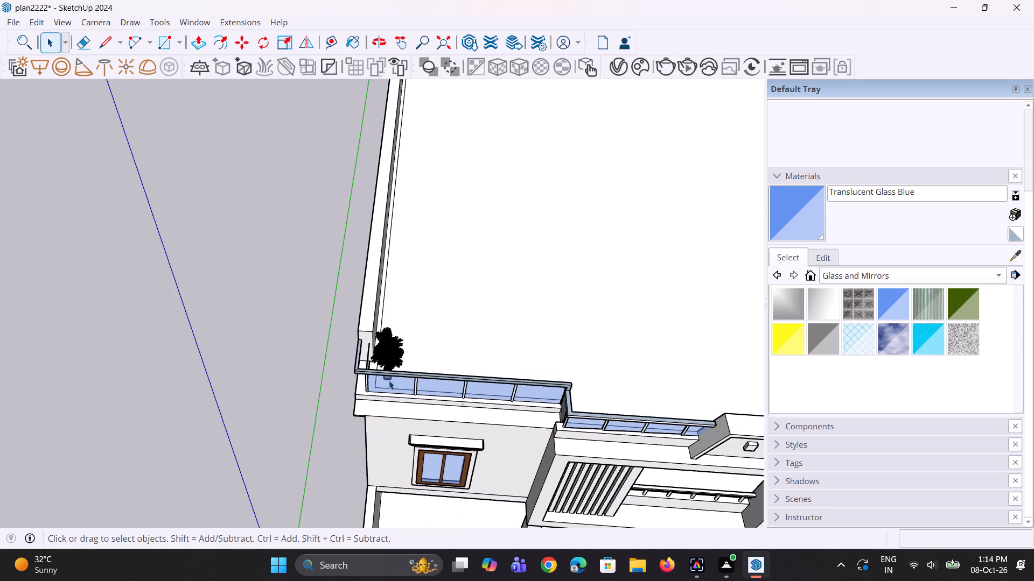
scroll(389, 380, down, 6)
middle_drag(403, 409, 833, 314)
middle_drag(274, 342, 290, 345)
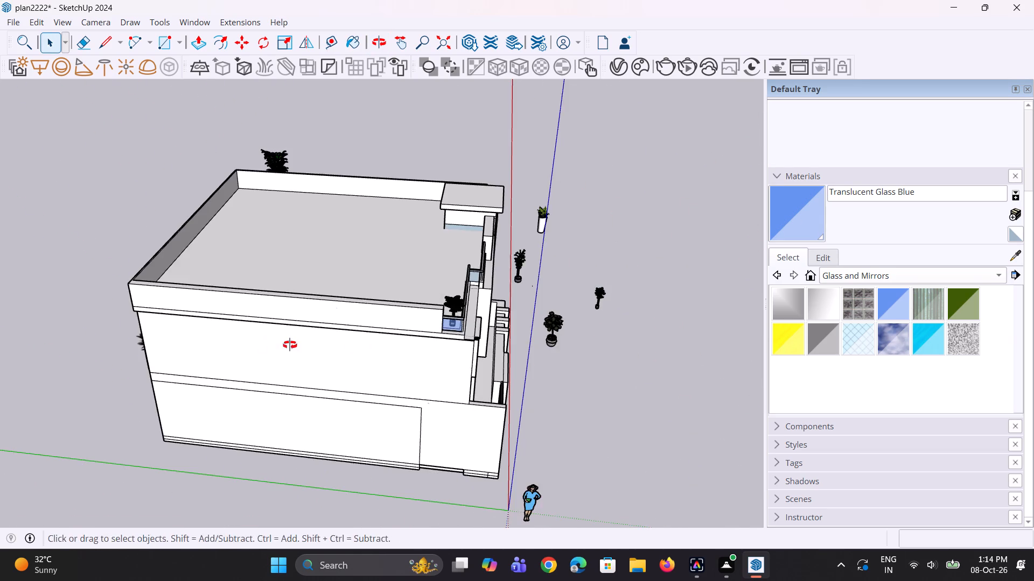
Copy the potted plant in the terrace corner about 1' 4" along the glass railing, away from the corner.
middle_drag(290, 345, 792, 384)
scroll(606, 471, up, 1)
scroll(556, 273, up, 6)
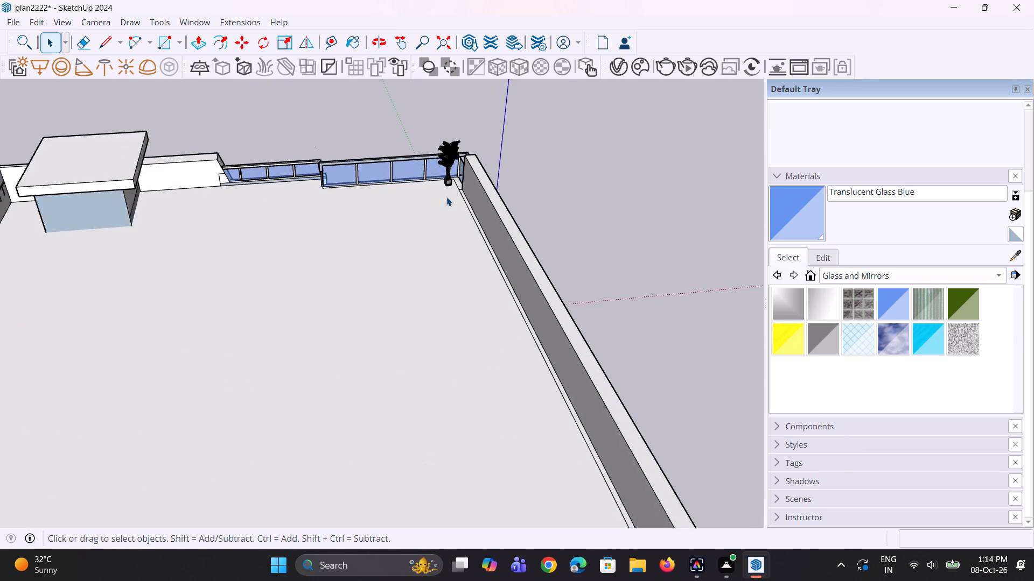
scroll(446, 197, up, 2)
middle_drag(446, 230, 451, 273)
scroll(462, 207, up, 5)
click(449, 176)
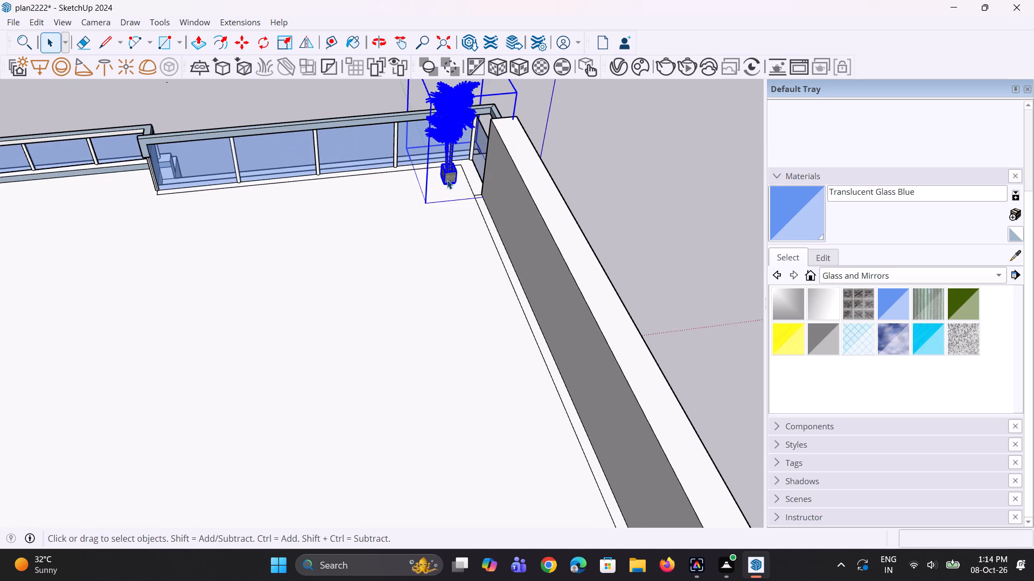
middle_drag(448, 186, 470, 187)
scroll(464, 187, up, 3)
key(m)
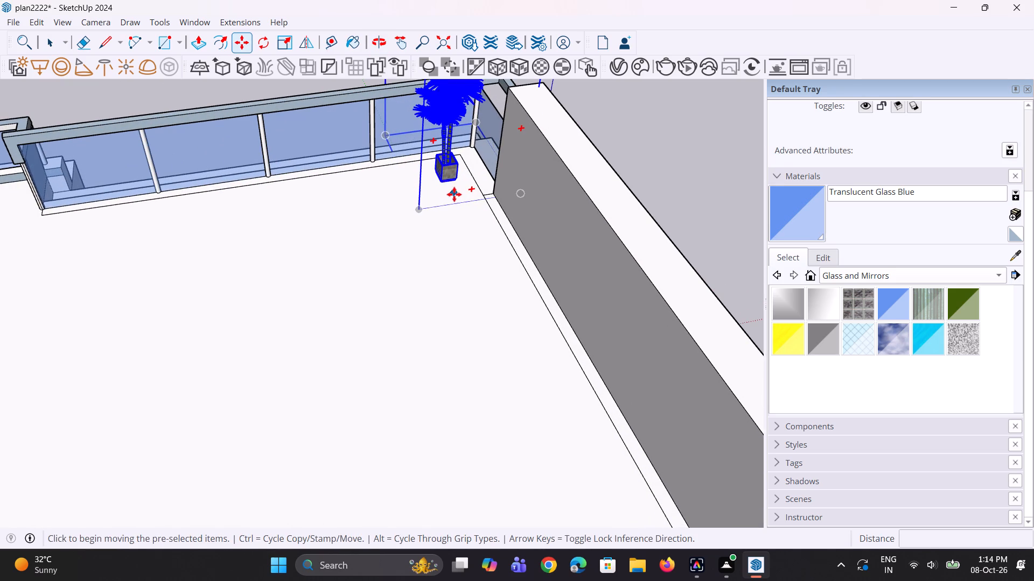
click(444, 181)
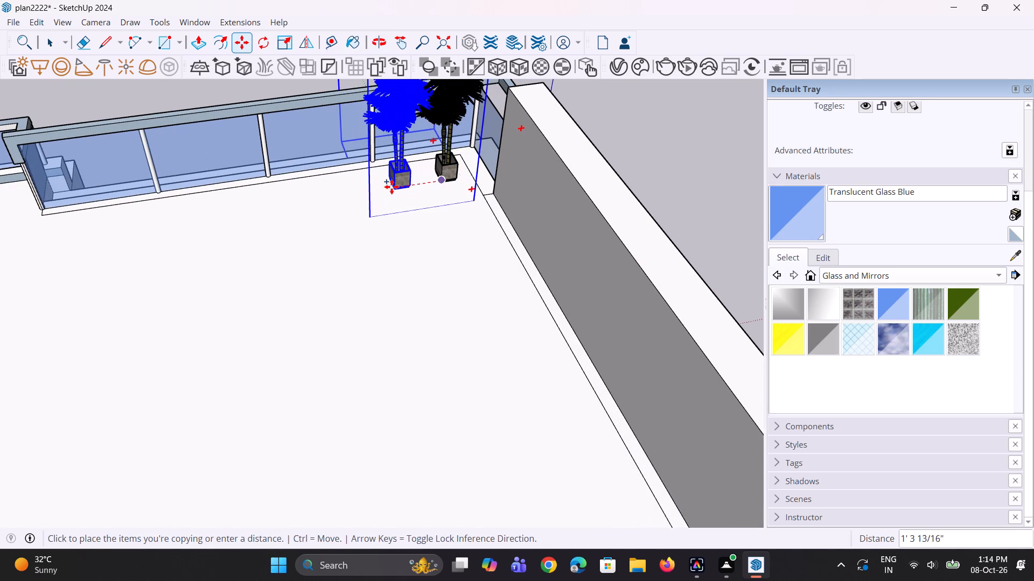
click(389, 187)
key(space)
key(space)
click(691, 159)
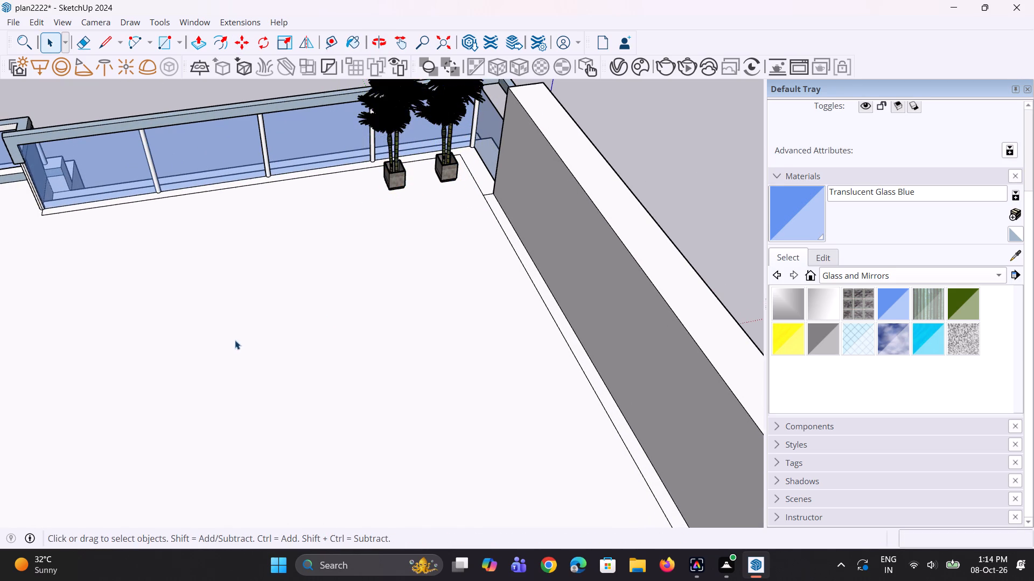
Examine the pair of potted plants behind the glass railing, up close and with the whole front facade.
middle_drag(251, 340, 591, 284)
scroll(480, 317, down, 3)
middle_drag(316, 321, 634, 320)
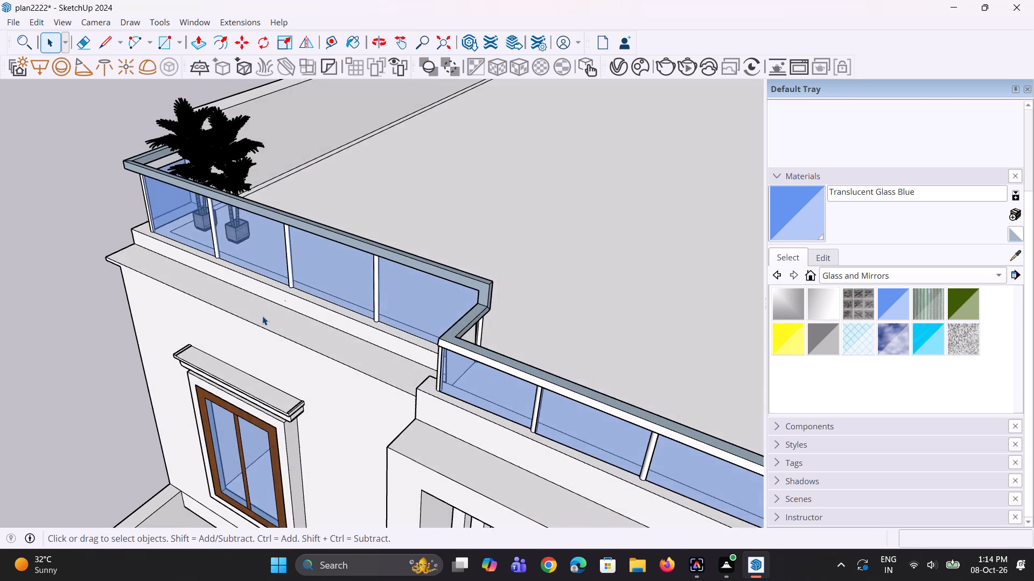
scroll(260, 317, down, 4)
middle_drag(283, 321, 422, 267)
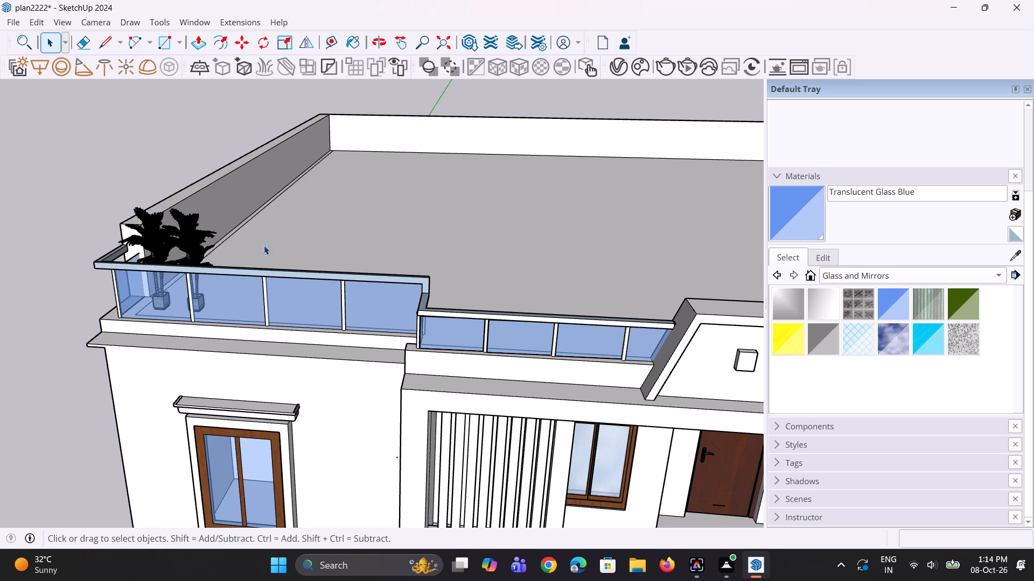
scroll(290, 292, down, 9)
middle_drag(298, 332, 313, 311)
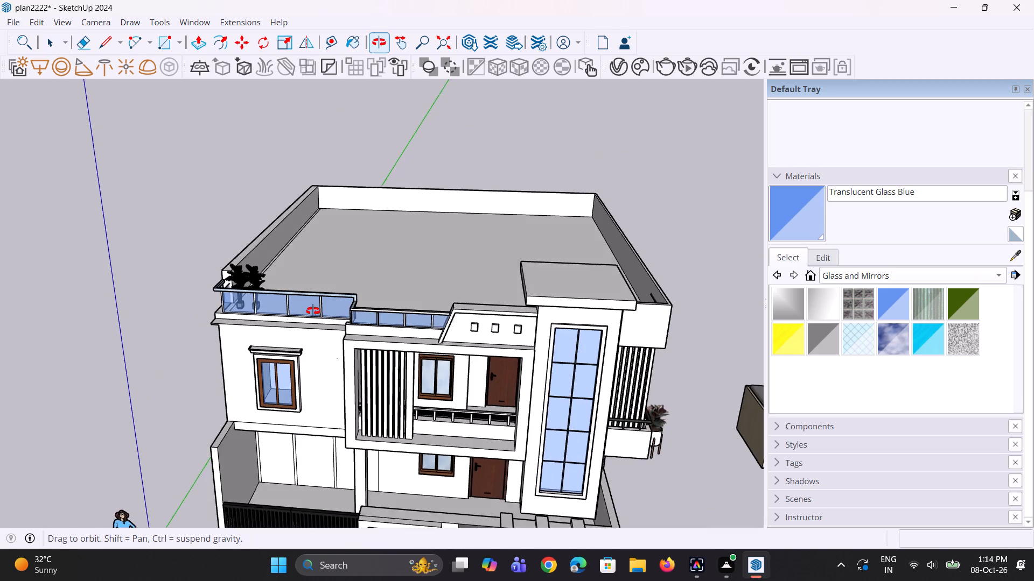
middle_drag(313, 311, 323, 299)
scroll(325, 304, down, 3)
middle_drag(342, 368, 348, 359)
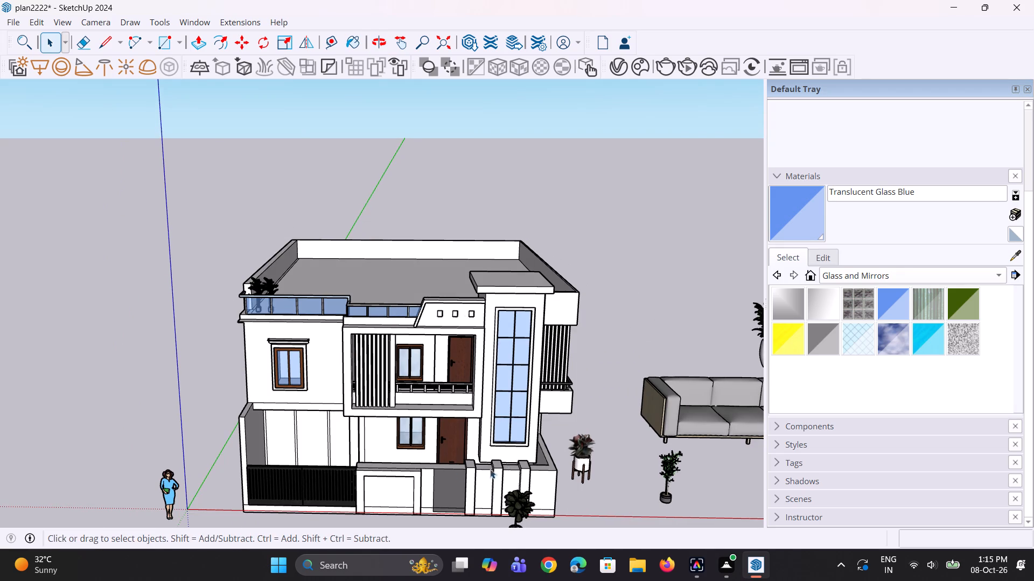
Copy the loose leafy plant in the white pot behind the sofa about 81' 2" to the front of the house's balcony.
scroll(433, 458, down, 7)
middle_drag(428, 495, 456, 487)
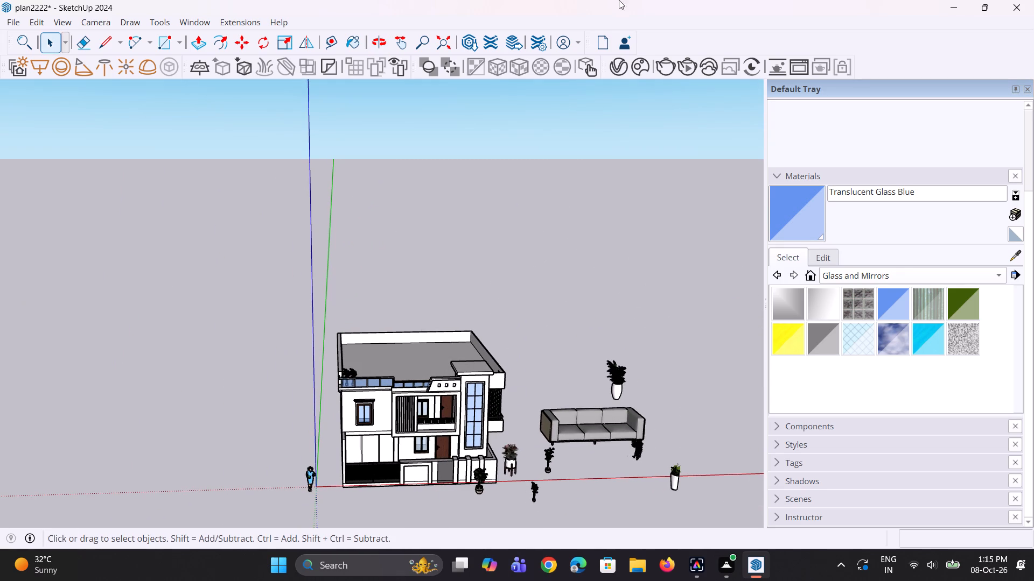
click(619, 381)
key(m)
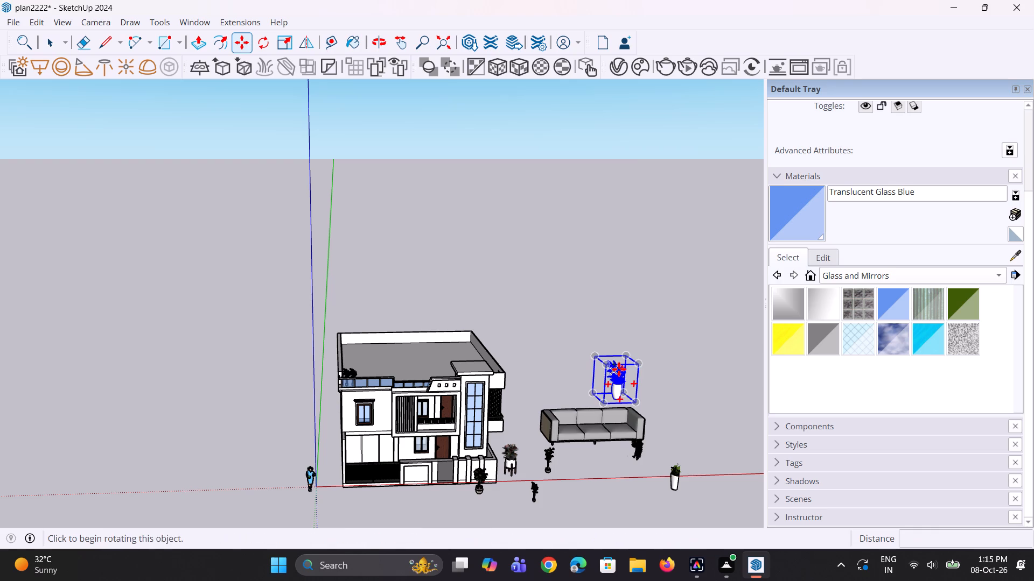
click(614, 357)
scroll(379, 393, up, 3)
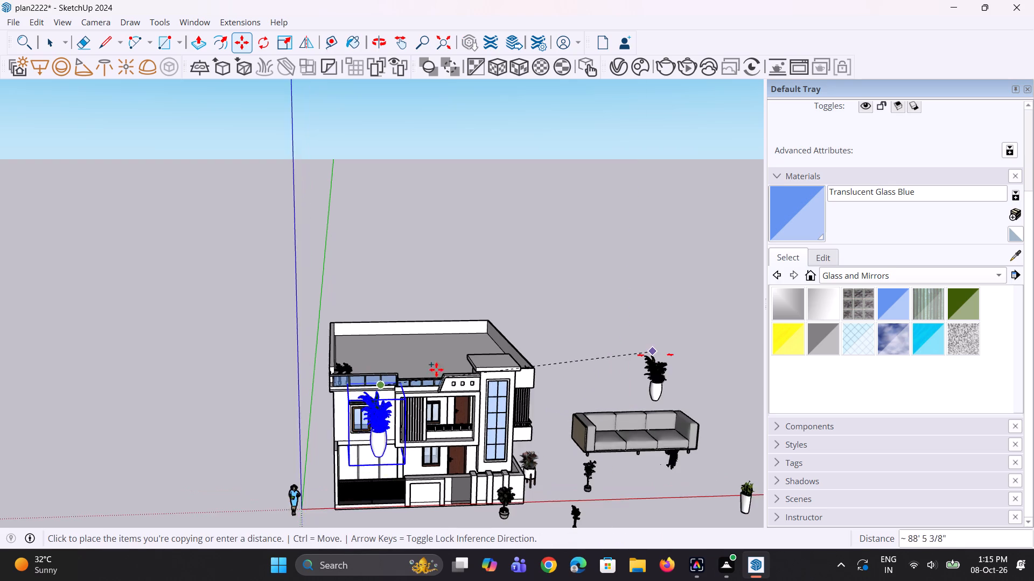
scroll(436, 370, up, 4)
click(475, 374)
Scale the copied white-pot plant down uniformly to about half its size.
middle_drag(447, 453, 447, 442)
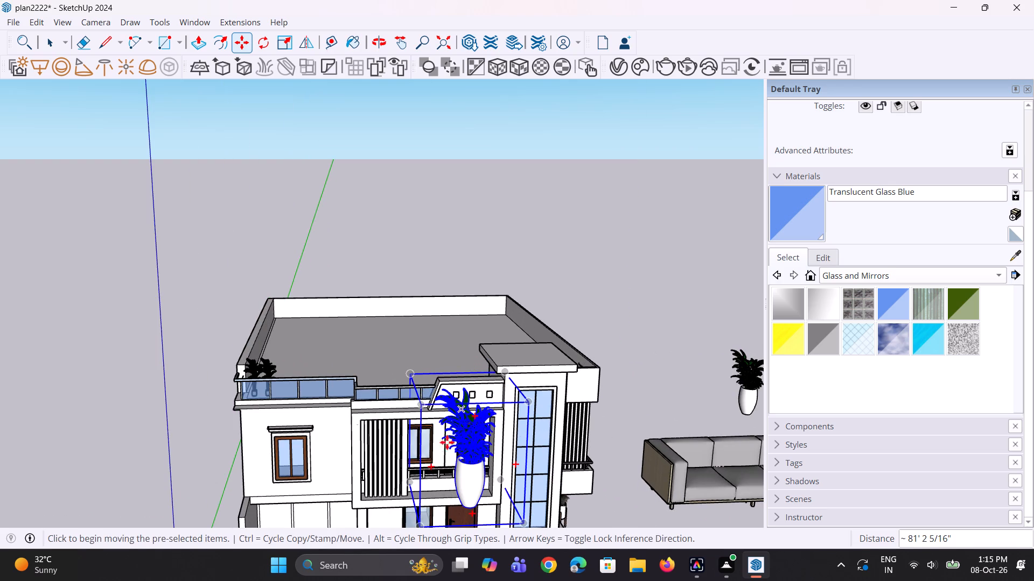
middle_drag(447, 442, 431, 403)
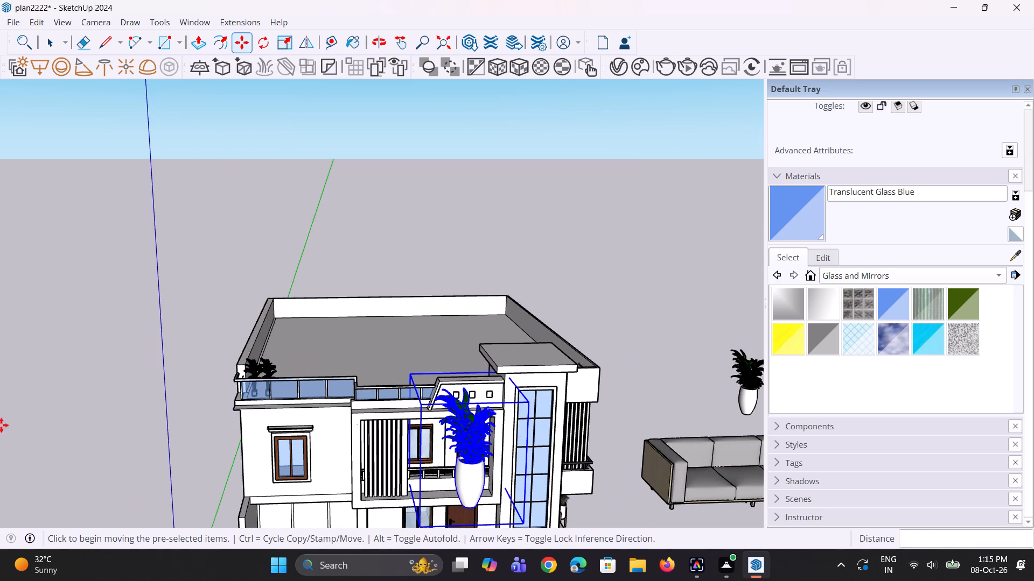
scroll(368, 281, down, 4)
middle_drag(422, 346, 420, 391)
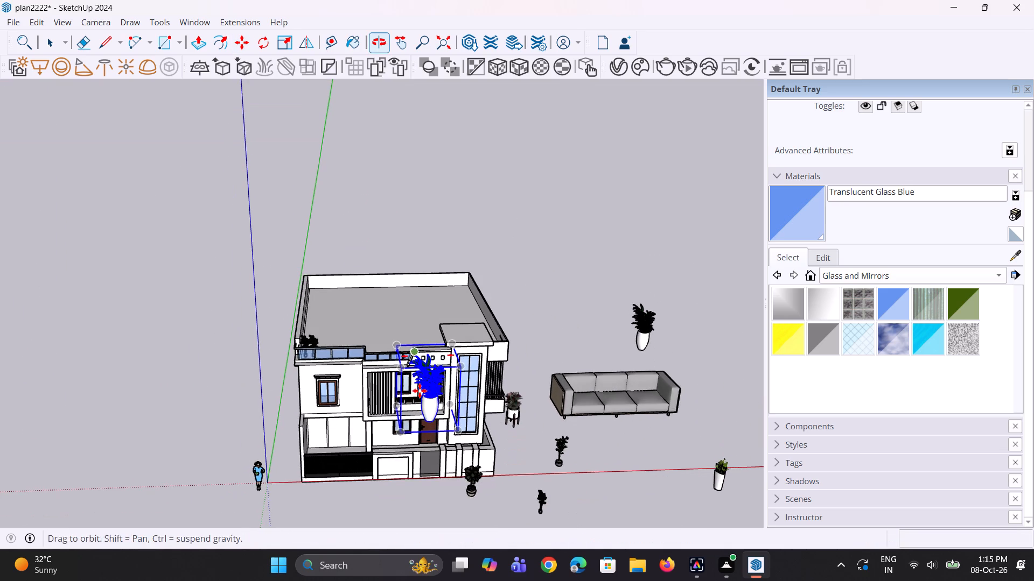
key(s)
scroll(435, 374, up, 3)
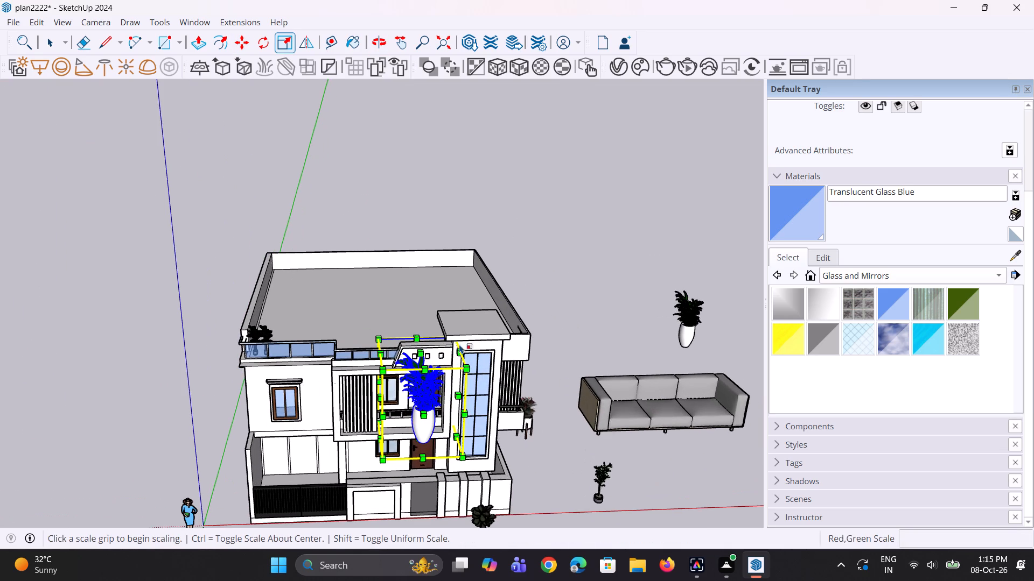
click(455, 339)
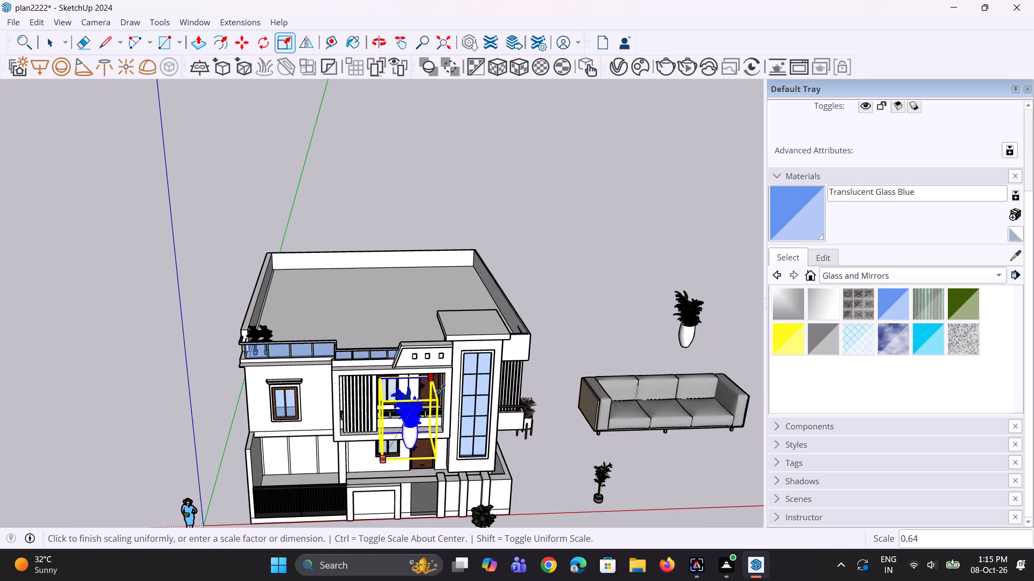
click(435, 409)
scroll(415, 431, up, 4)
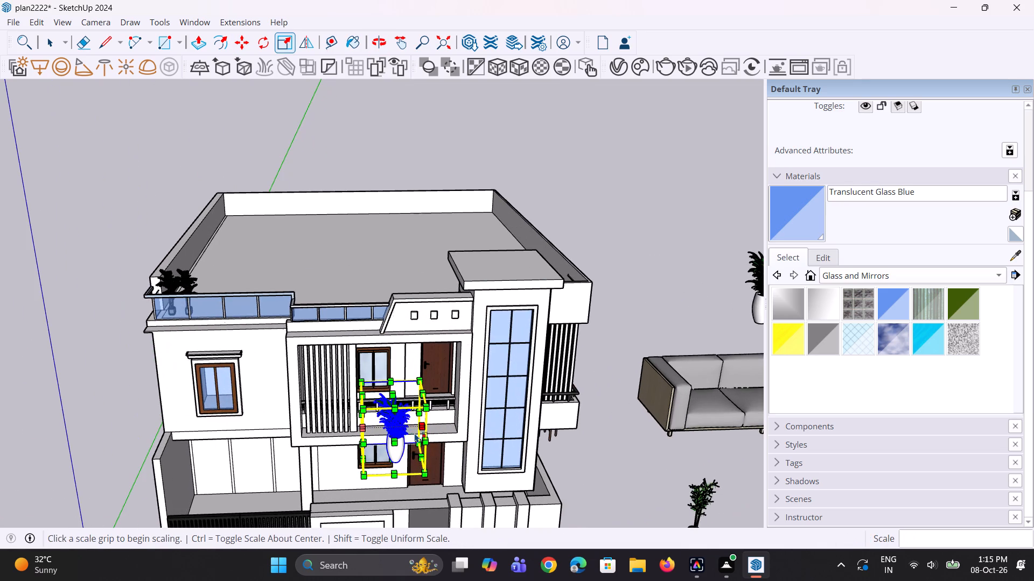
Move the copied white-pot plant about 10' 11" onto the first-floor balcony in front of the door.
key(m)
click(403, 450)
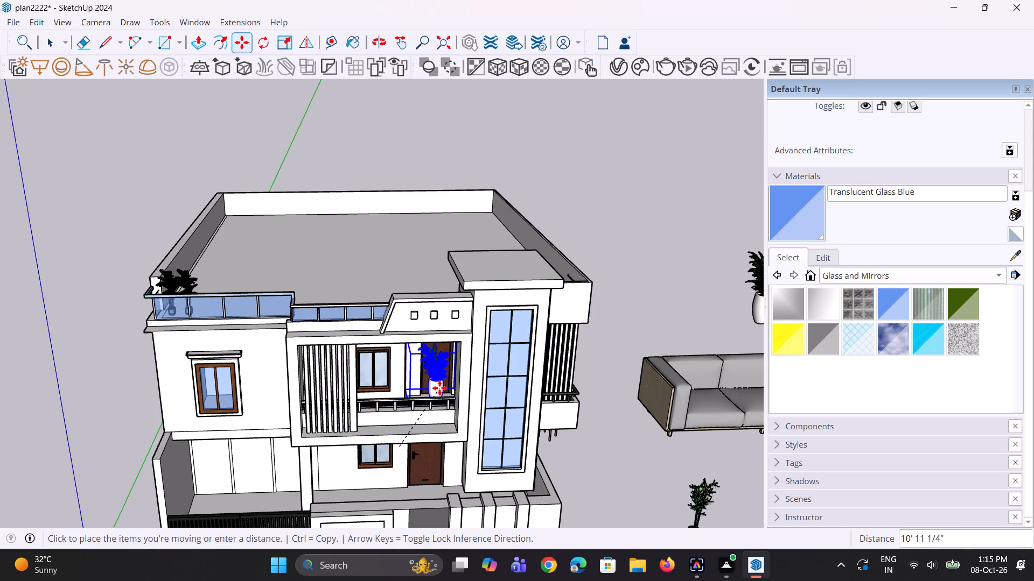
click(443, 392)
Scale the white-pot plant on the balcony down further, uniformly, so it sits lower against the door.
middle_drag(389, 428, 512, 456)
scroll(448, 358, up, 8)
middle_drag(441, 397, 396, 345)
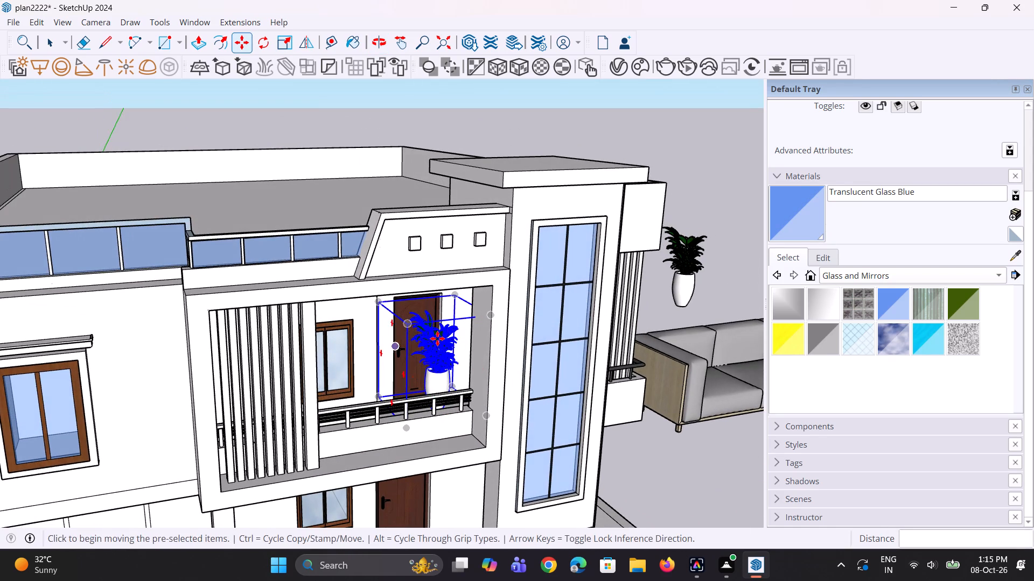
key(s)
scroll(464, 302, up, 1)
click(455, 295)
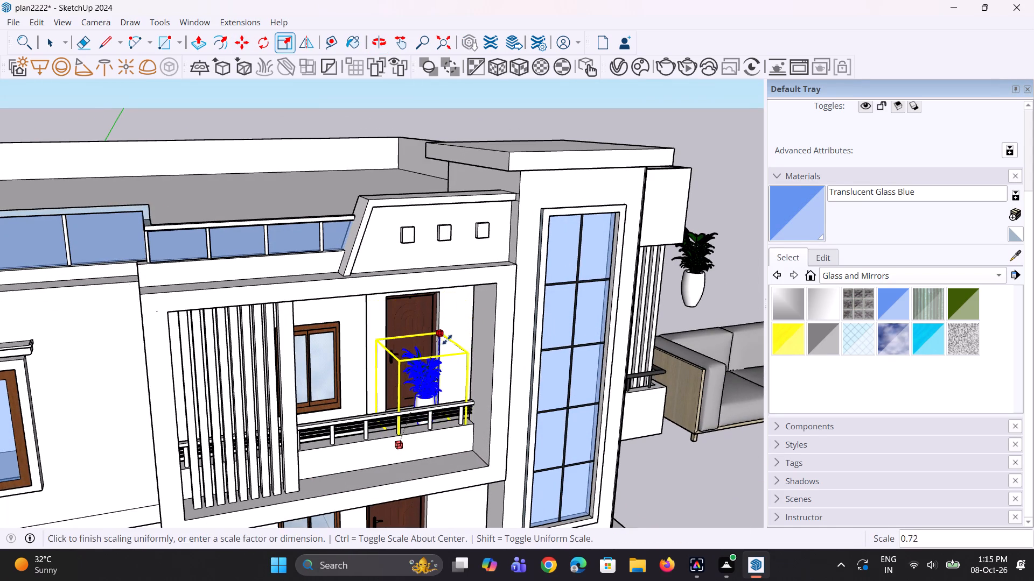
click(443, 364)
Move the white-pot plant about 1' 9 9/16" along the balcony railing, from in front of the door toward the tower-side wall.
middle_drag(440, 396, 423, 500)
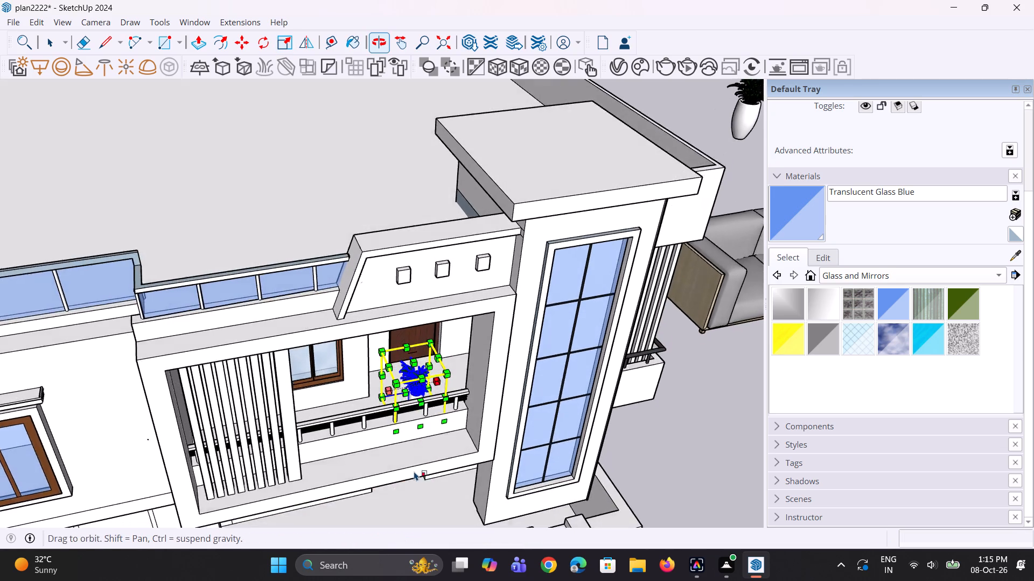
scroll(420, 395, up, 19)
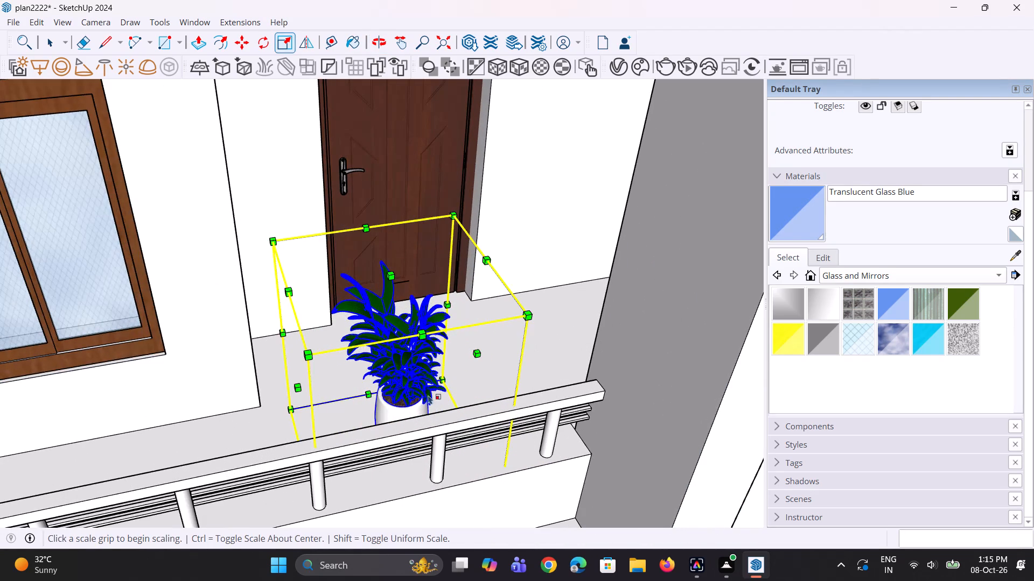
key(m)
click(429, 394)
click(472, 387)
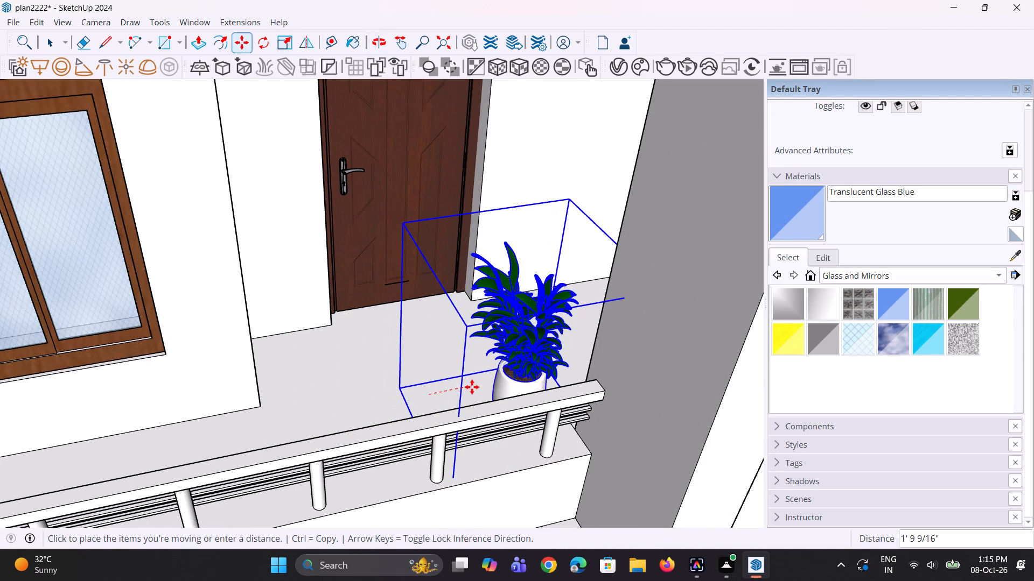
scroll(490, 391, up, 1)
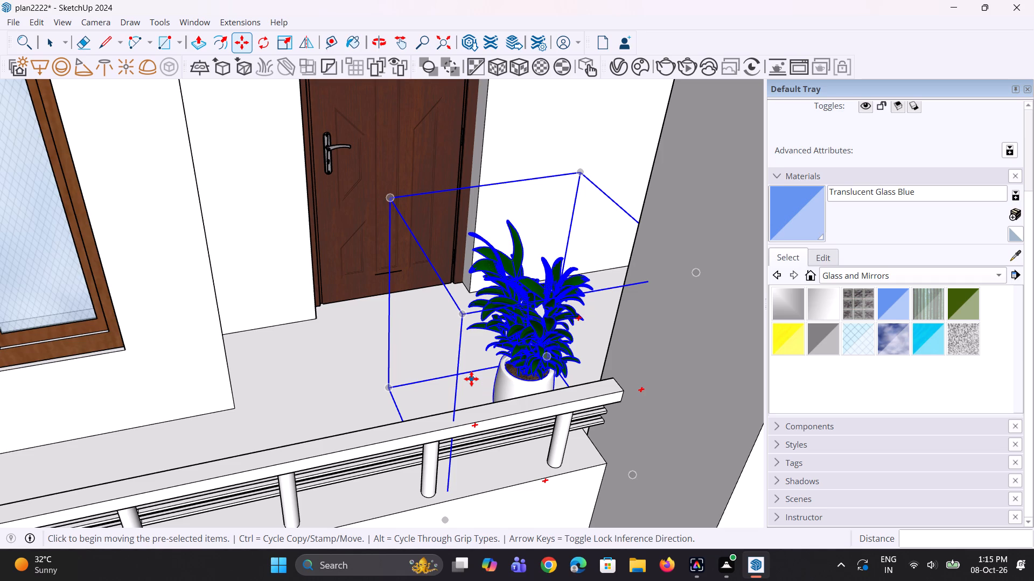
scroll(463, 375, down, 2)
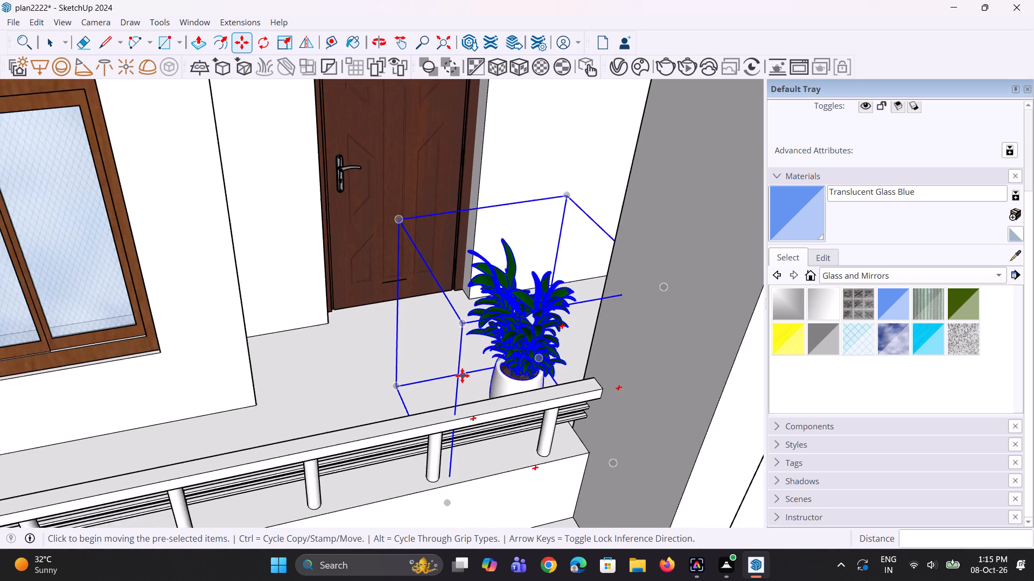
scroll(462, 375, down, 5)
middle_drag(468, 385, 443, 351)
scroll(467, 378, up, 2)
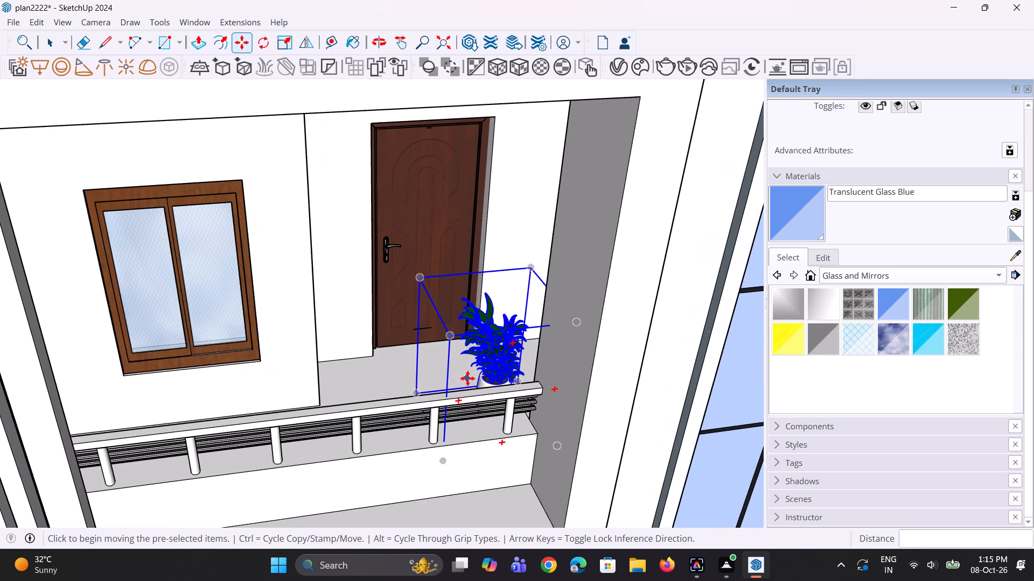
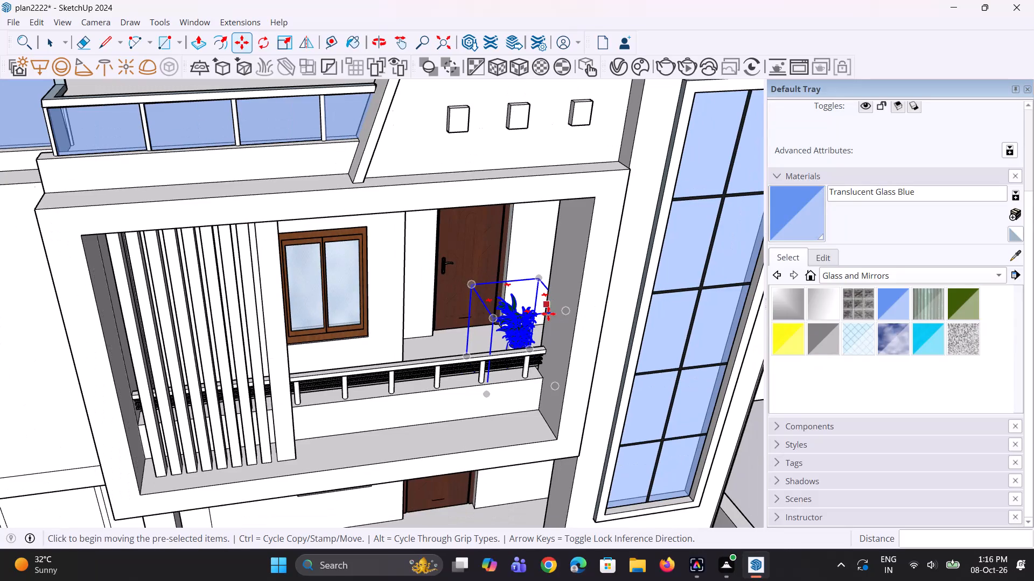
Raise the white-pot plant on the balcony straight up by about 8".
middle_drag(541, 332, 537, 356)
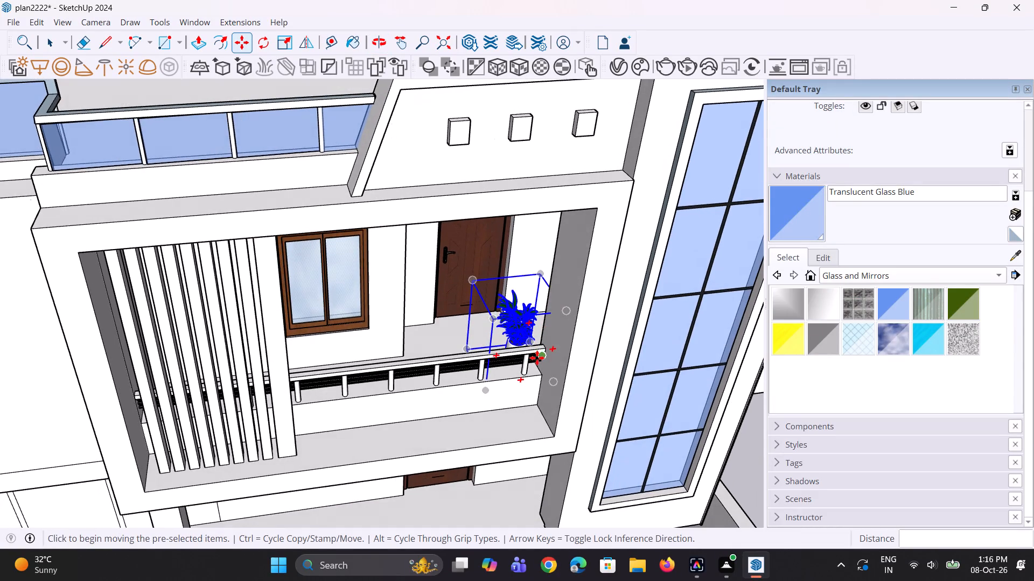
scroll(537, 358, up, 2)
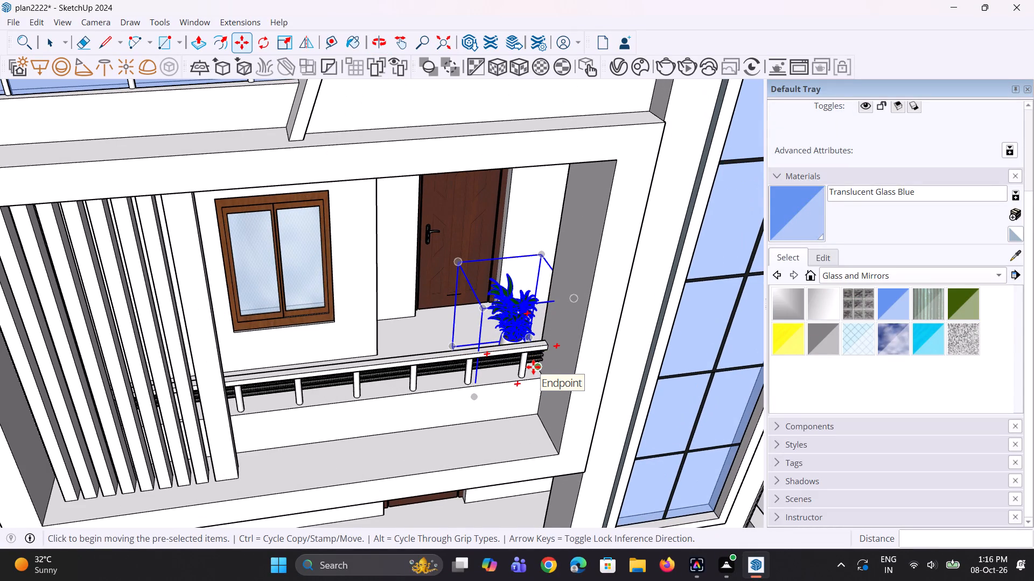
scroll(533, 367, down, 1)
middle_drag(519, 345, 509, 385)
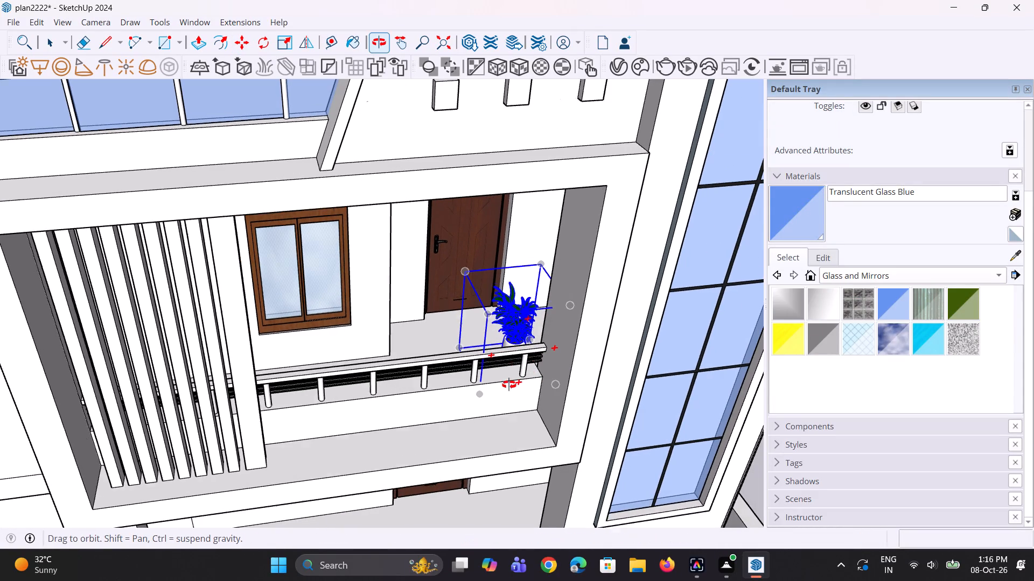
middle_drag(509, 385, 505, 393)
scroll(518, 365, up, 2)
click(559, 382)
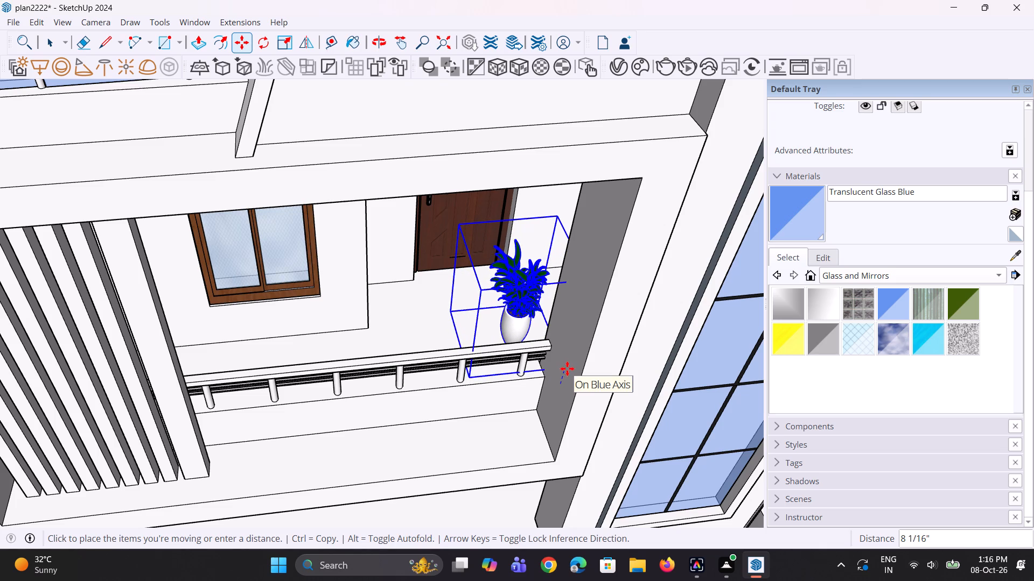
click(567, 373)
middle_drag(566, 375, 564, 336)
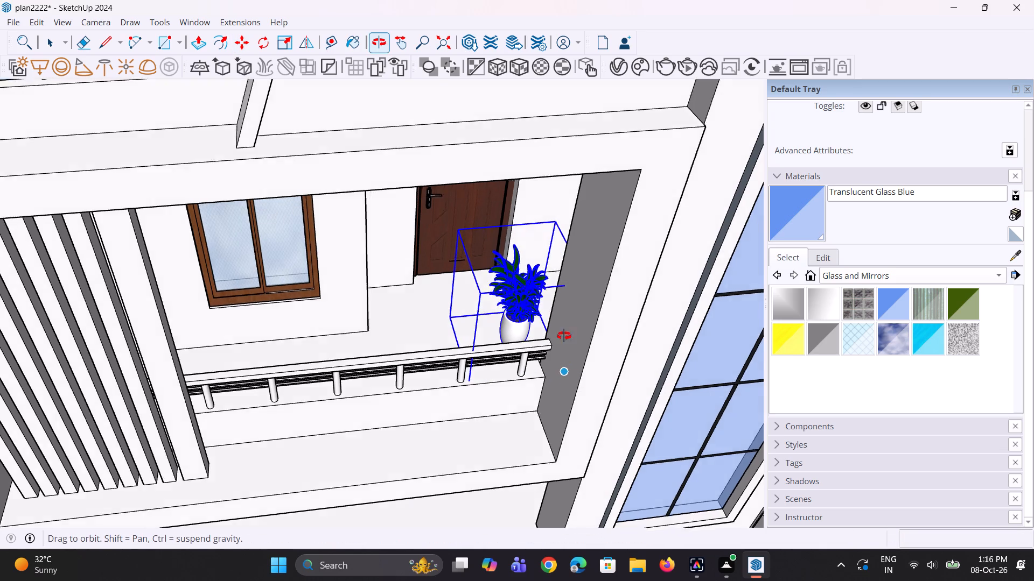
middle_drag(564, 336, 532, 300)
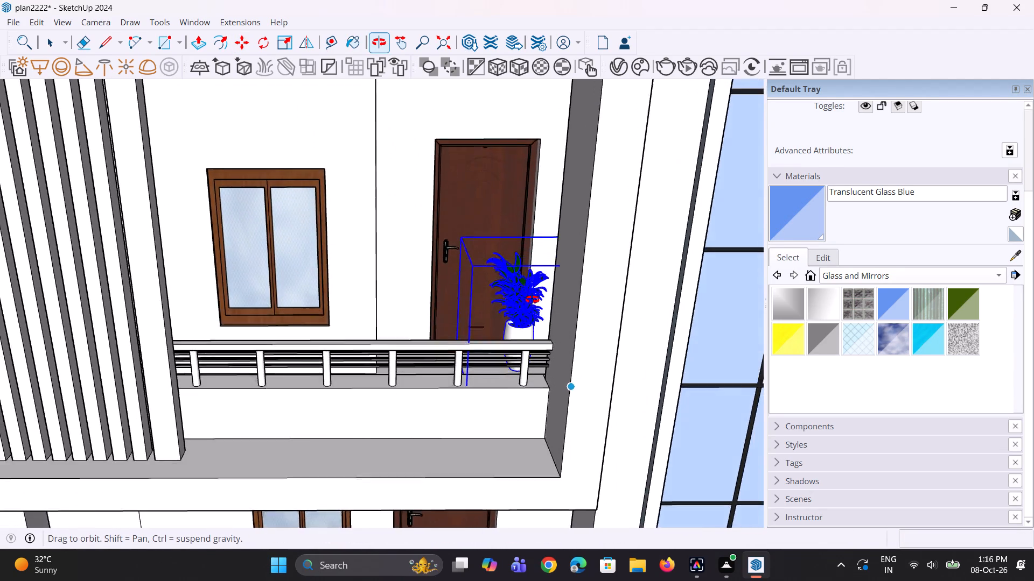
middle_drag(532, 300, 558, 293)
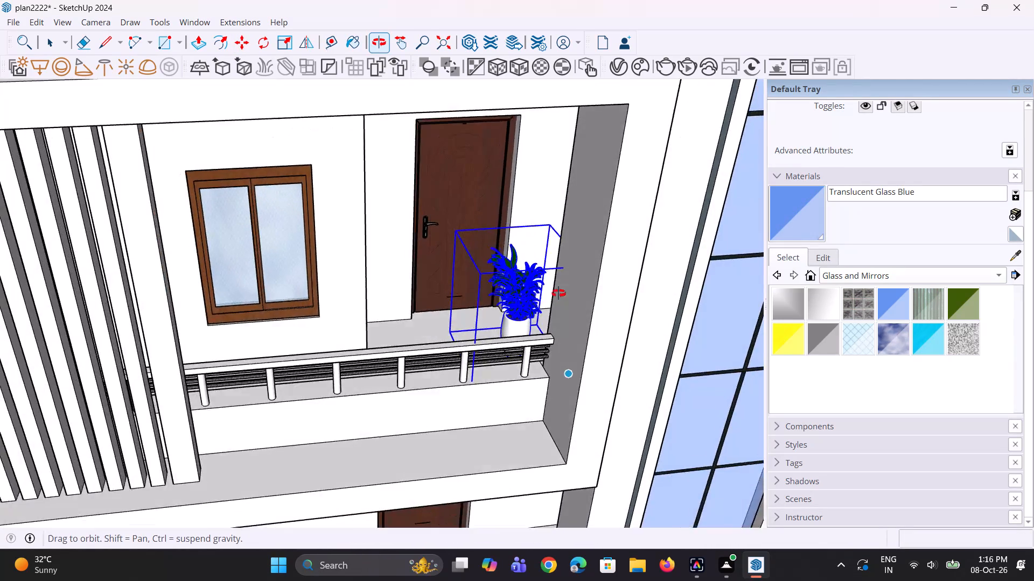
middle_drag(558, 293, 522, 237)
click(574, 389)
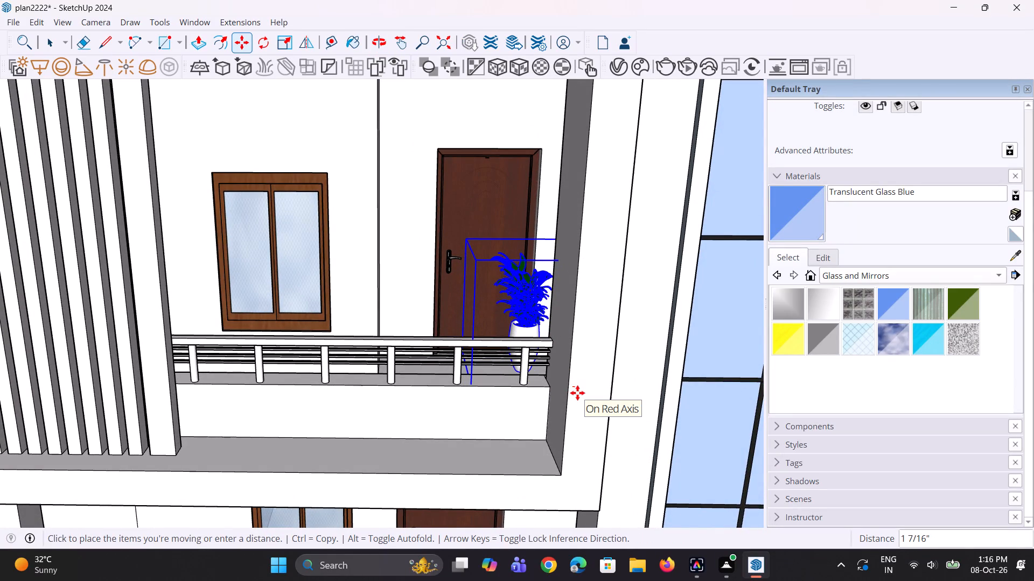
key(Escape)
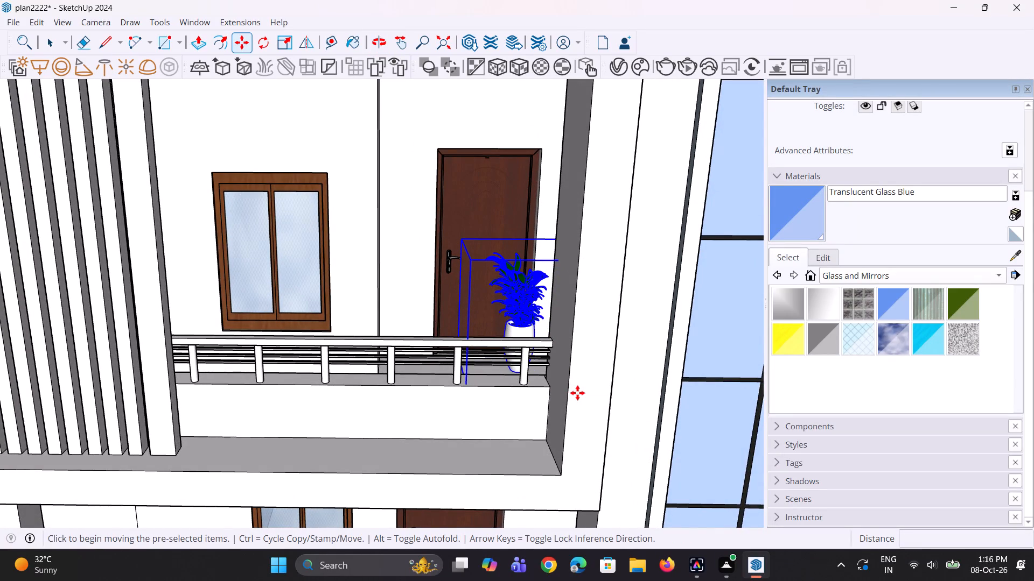
Lower the white-pot plant vertically by about 1' 9 7/16" behind the balcony railing.
scroll(577, 393, down, 3)
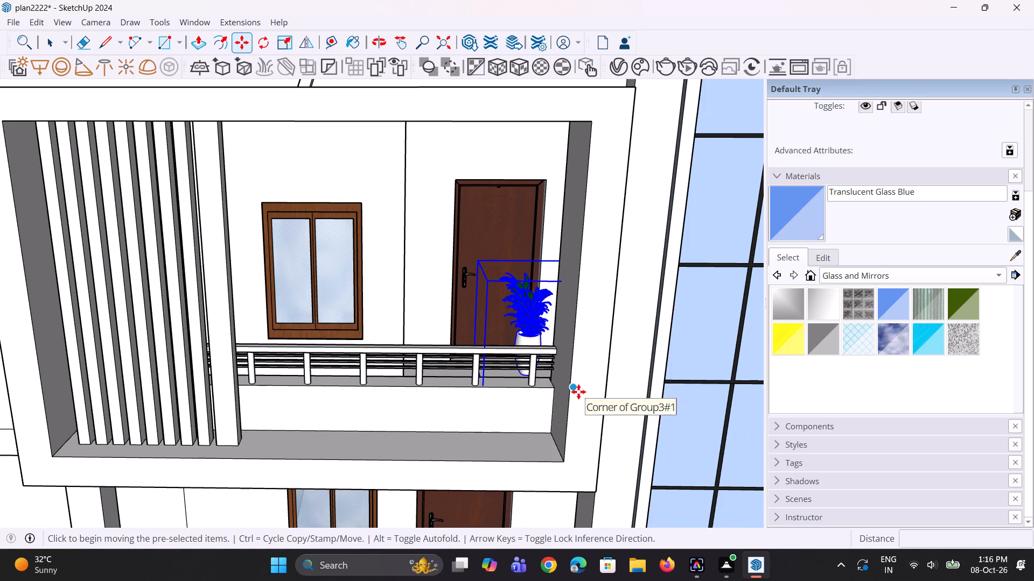
scroll(578, 392, down, 2)
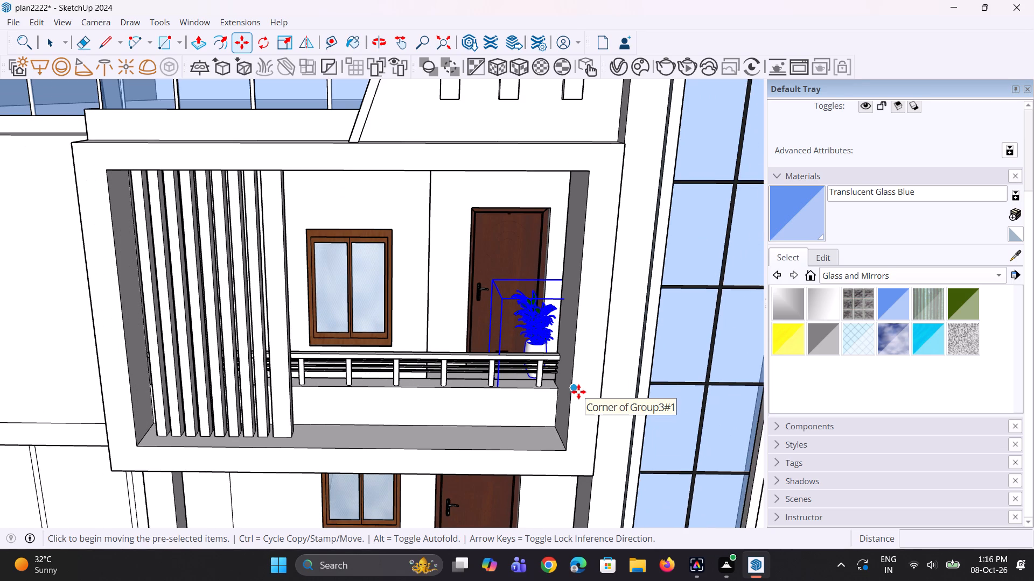
middle_drag(523, 352, 539, 430)
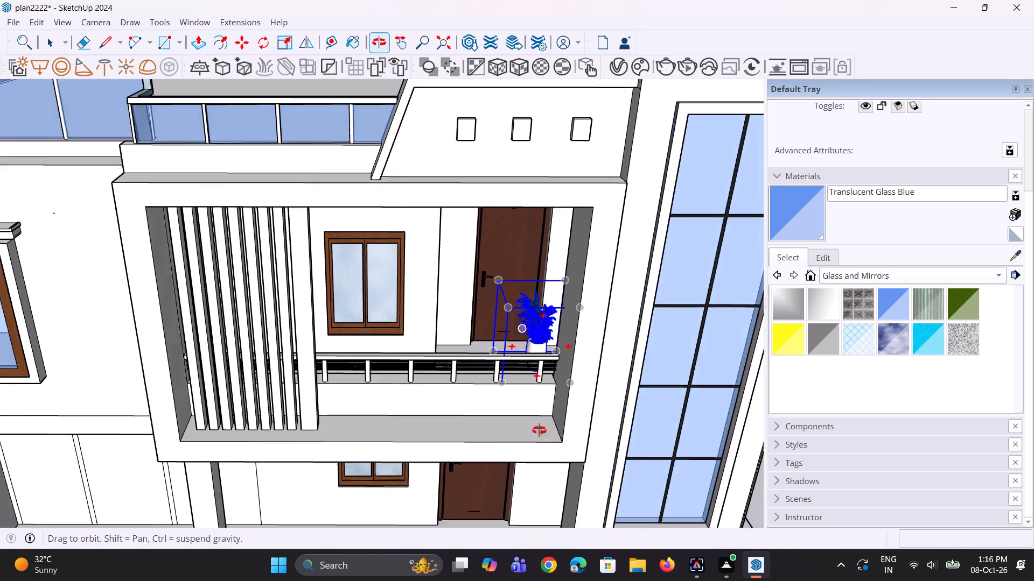
middle_drag(539, 430, 719, 448)
scroll(509, 282, up, 5)
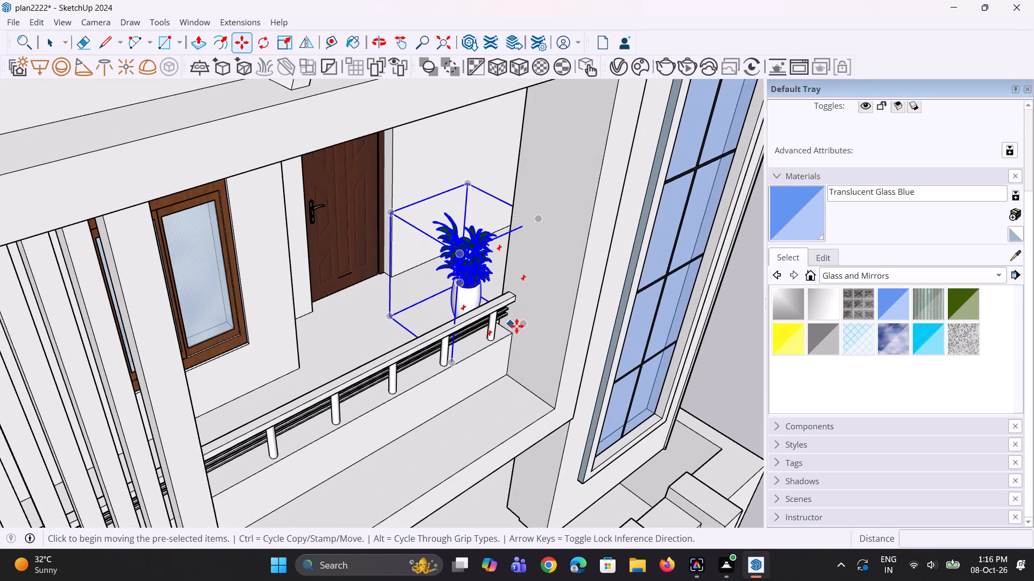
click(522, 324)
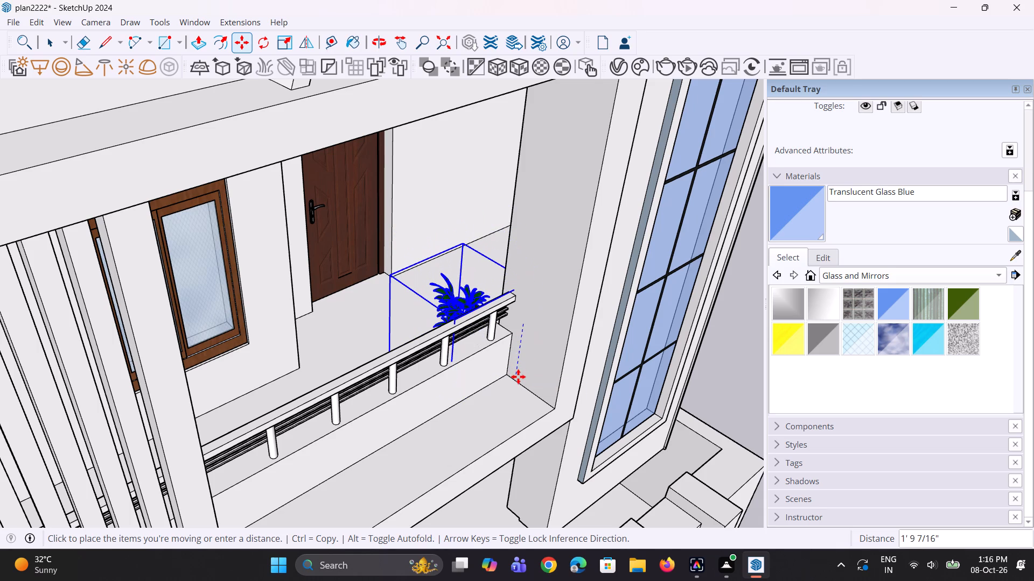
click(518, 377)
Scale the white-pot plant on the balcony up uniformly by a factor of about 1.7.
middle_drag(524, 381, 458, 389)
key(s)
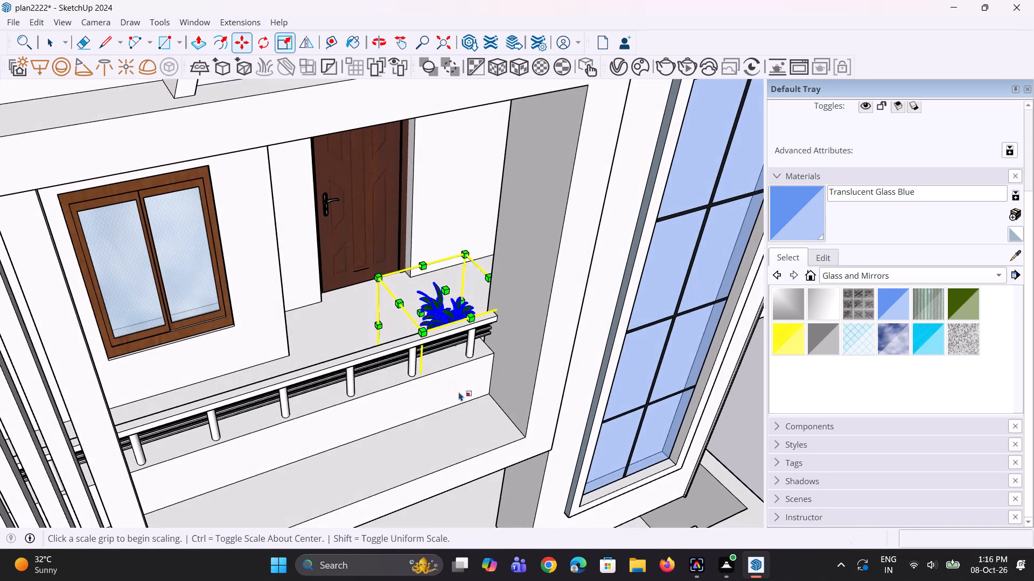
scroll(489, 251, up, 1)
click(462, 252)
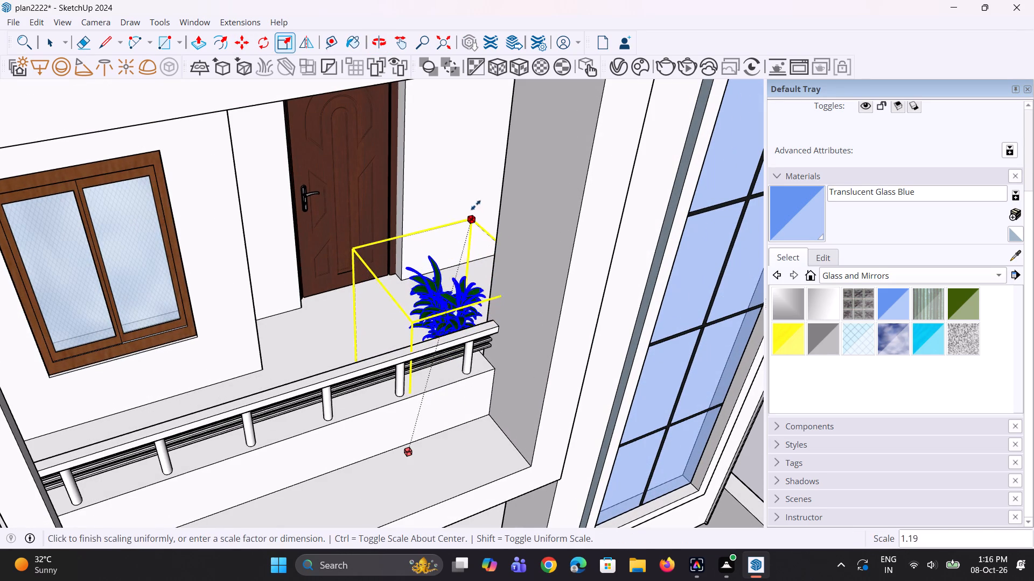
click(489, 123)
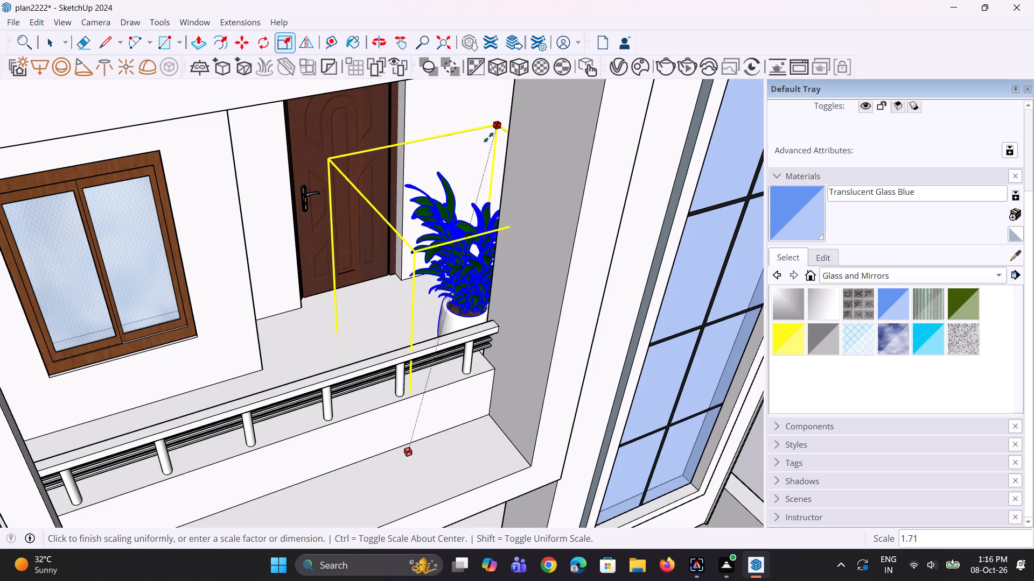
Move the enlarged white-pot plant about 11 1/16" along the balcony, away from the tower-side wall, and deselect it.
middle_drag(470, 334, 427, 275)
key(m)
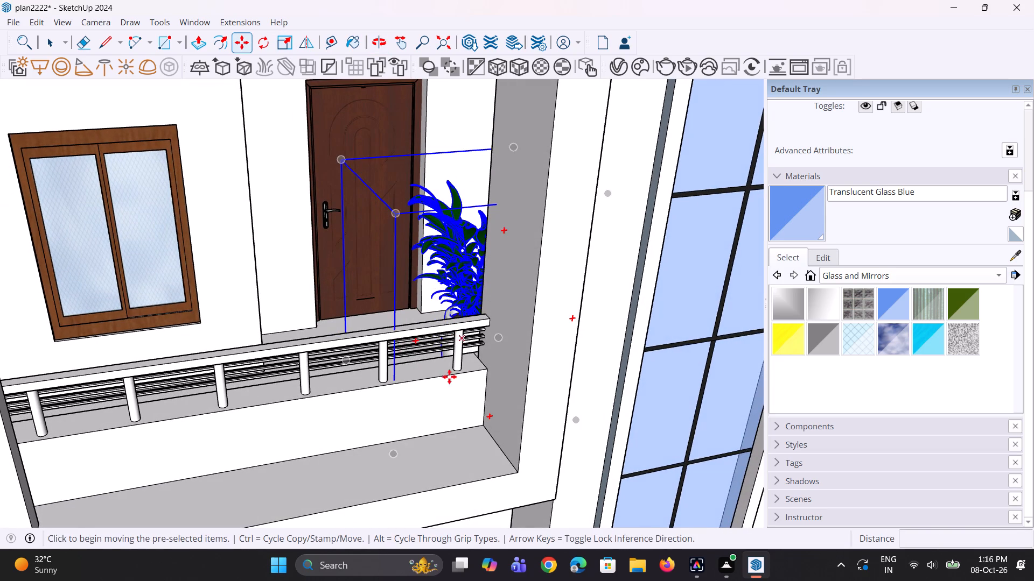
click(391, 458)
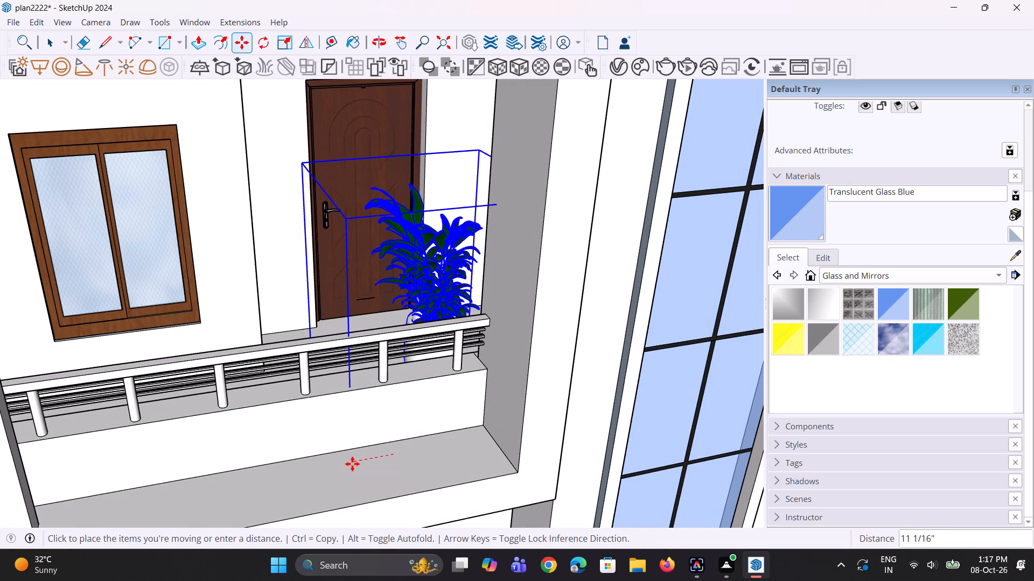
click(352, 464)
key(space)
key(space)
scroll(448, 402, down, 12)
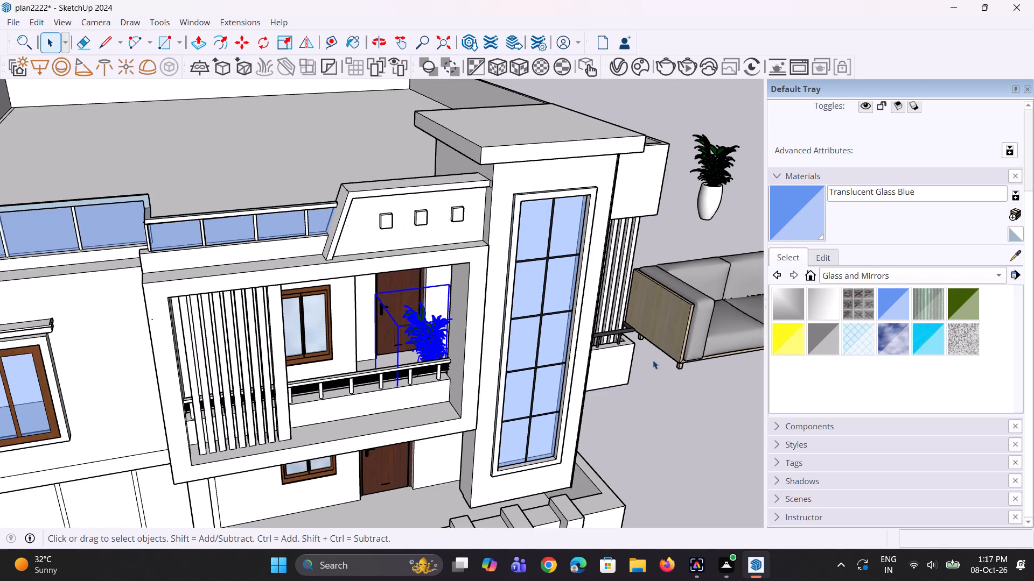
click(676, 414)
Copy the hanging plant under the sofa about 46' 6" away, onto the open ground beside the house's boundary wall.
middle_drag(471, 378, 431, 323)
scroll(431, 352, up, 3)
middle_drag(426, 366, 435, 367)
scroll(441, 367, up, 2)
scroll(441, 367, down, 15)
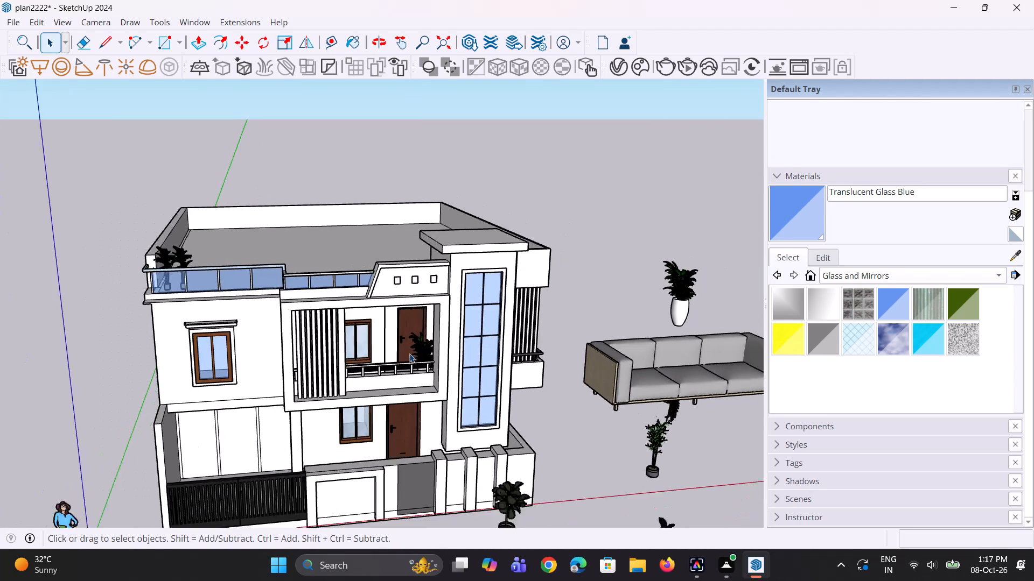
scroll(408, 355, down, 3)
scroll(566, 482, up, 1)
scroll(568, 473, down, 3)
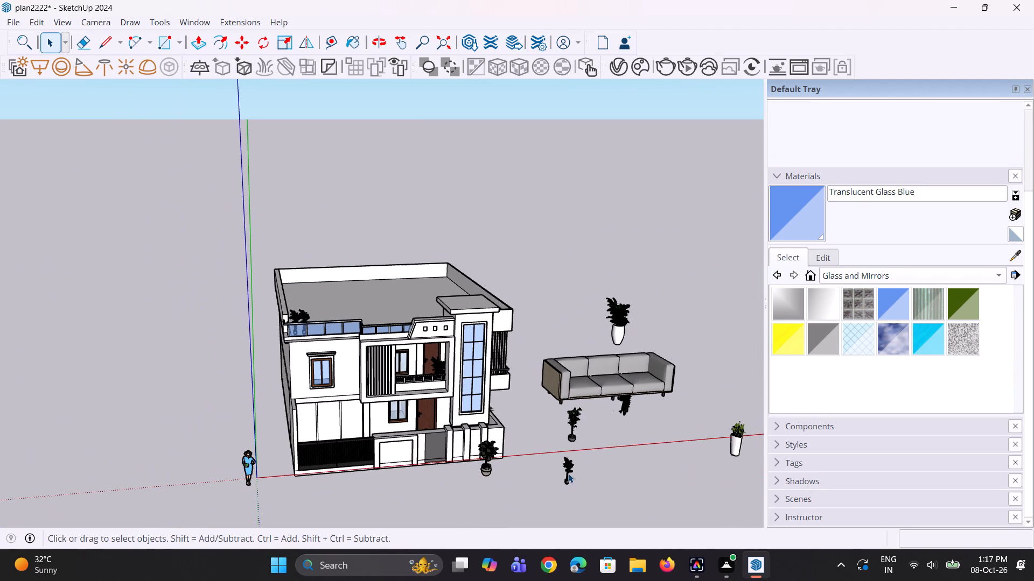
click(625, 402)
scroll(627, 413, up, 2)
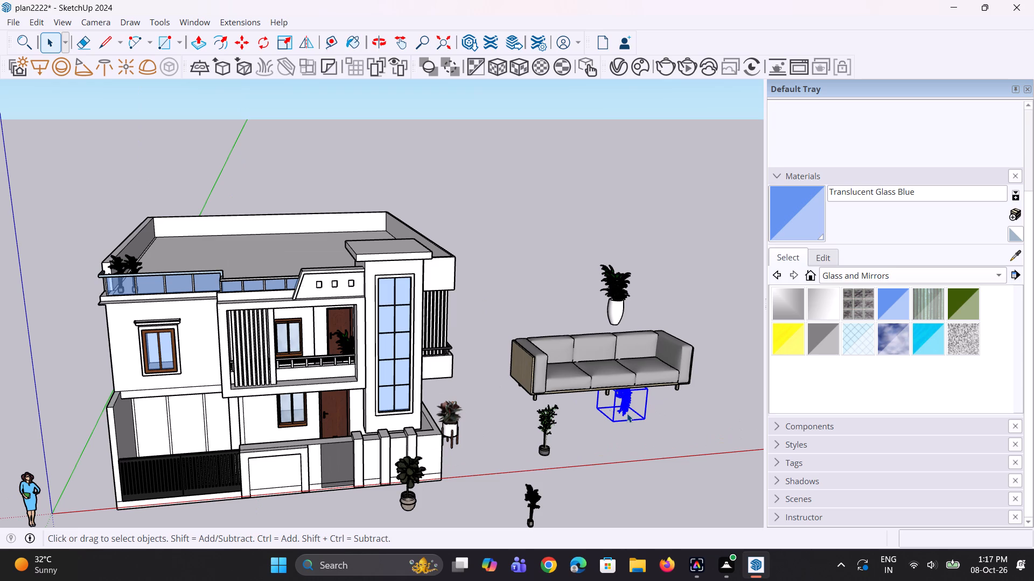
key(m)
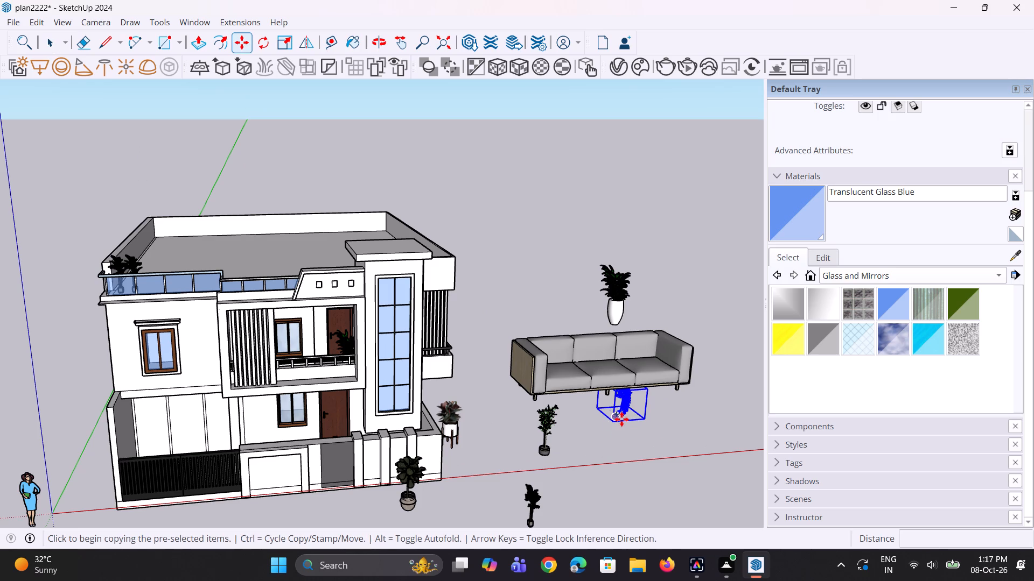
click(621, 419)
scroll(345, 404, up, 3)
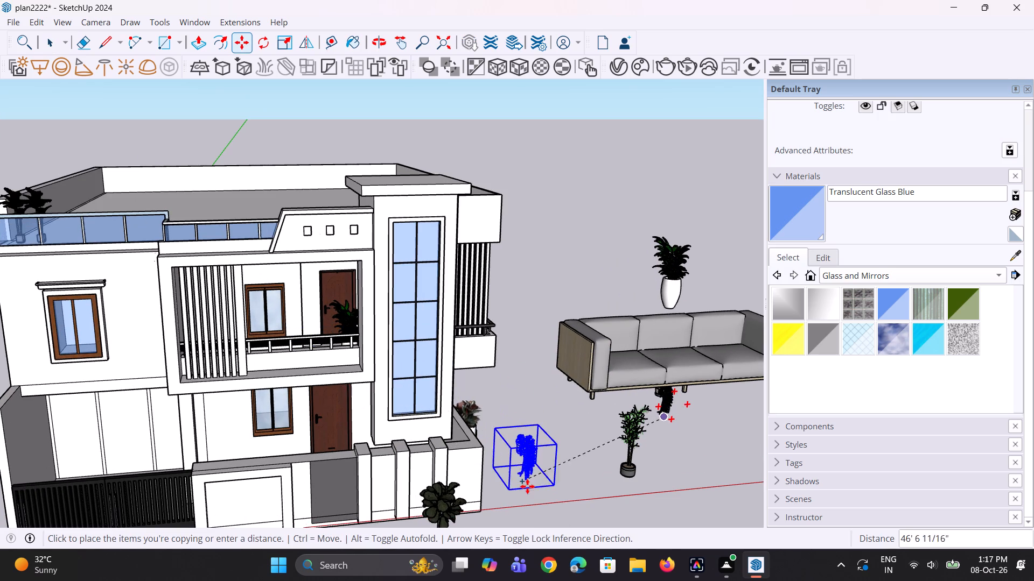
click(533, 488)
Explode the copied hanging plant and its nested group so its foliage is separate from its pot.
scroll(547, 459, up, 2)
right_click(536, 455)
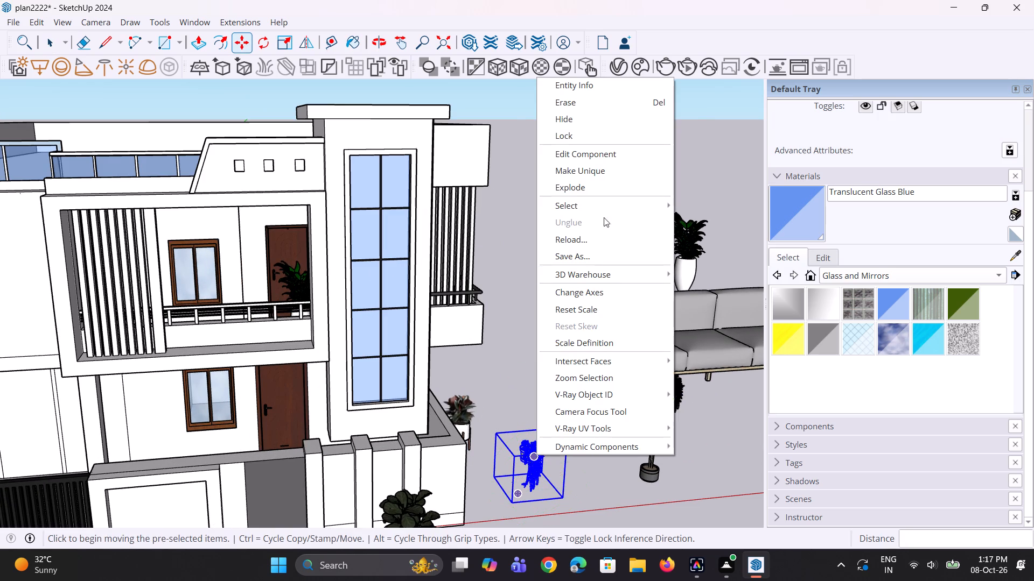
click(599, 182)
key(space)
key(space)
click(574, 434)
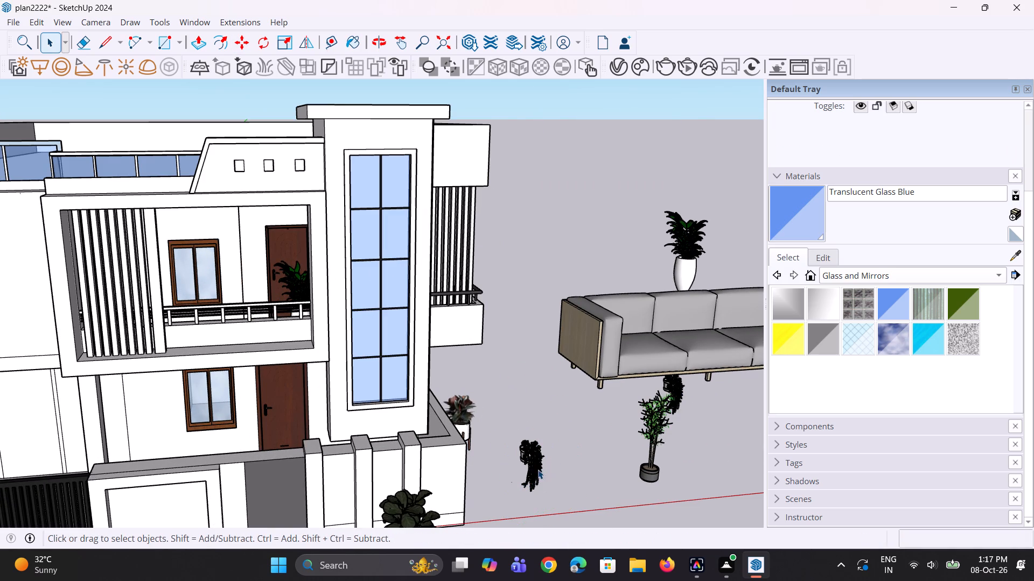
click(538, 470)
scroll(539, 467, up, 2)
right_click(539, 467)
click(583, 285)
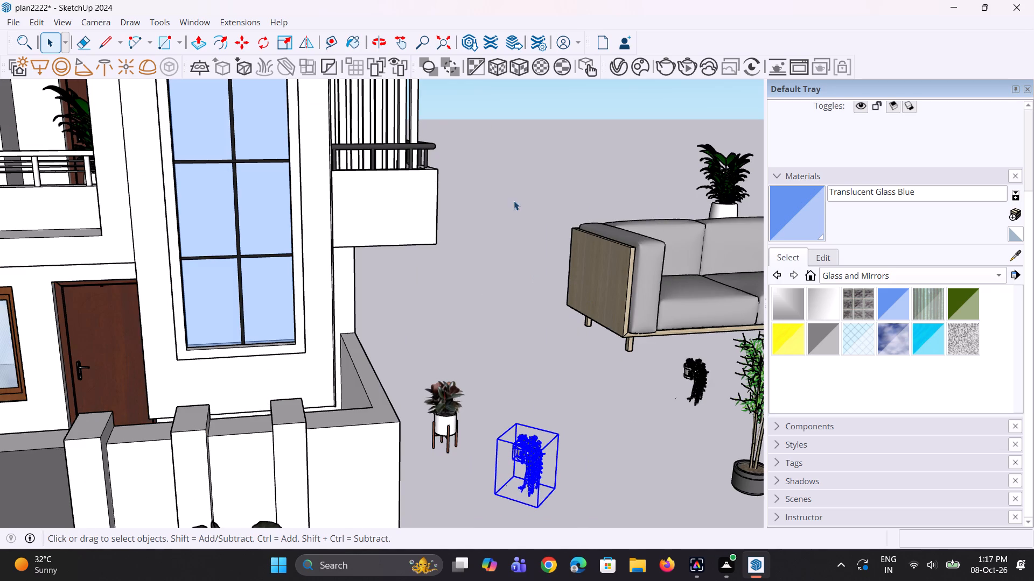
key(space)
drag(521, 339, 520, 311)
Copy only the hanging foliage about 80' 10" from the ground onto the first-floor balcony railing, near the white-pot plant.
click(538, 464)
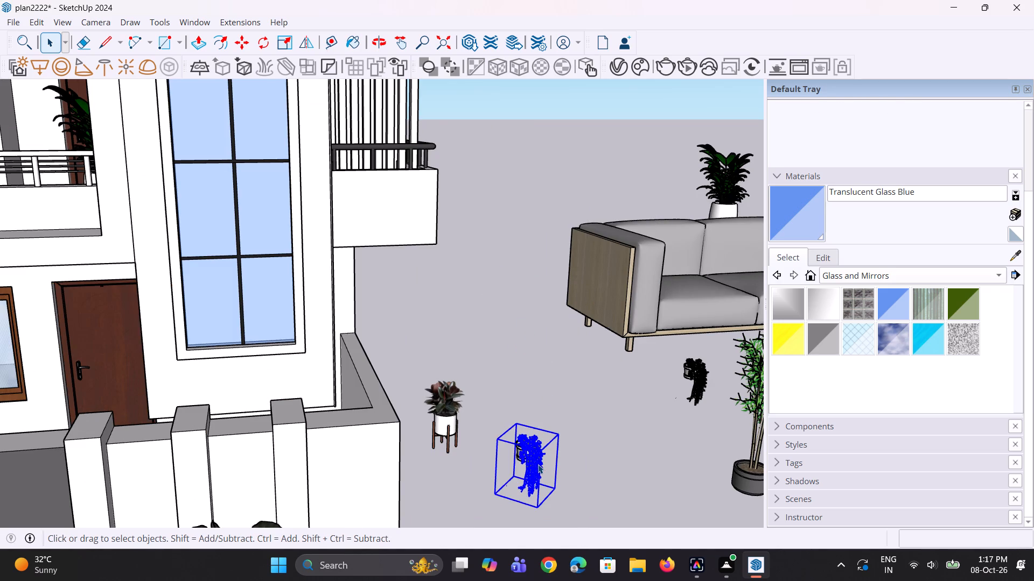
scroll(540, 462, up, 1)
key(m)
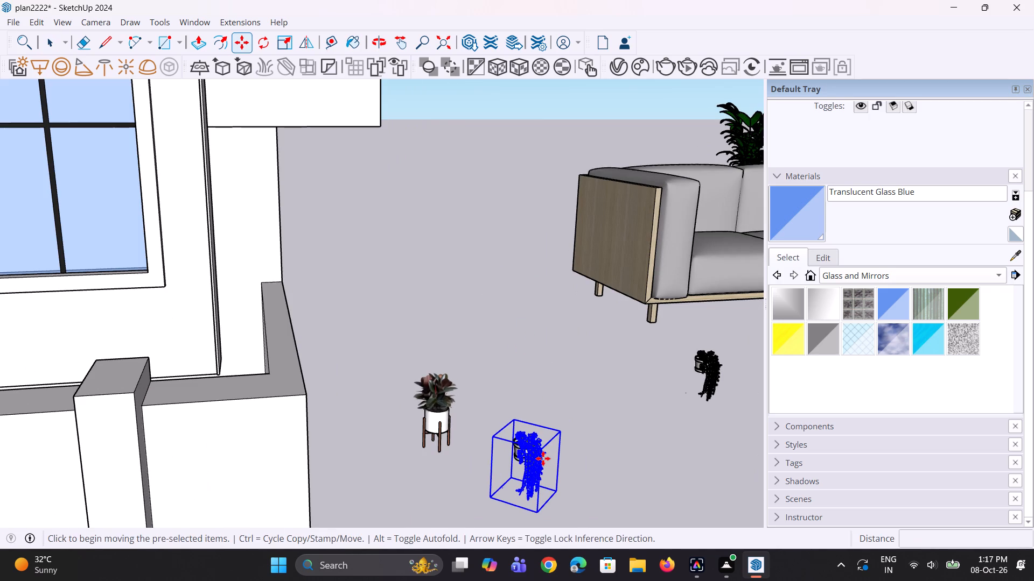
click(543, 458)
scroll(563, 448, down, 8)
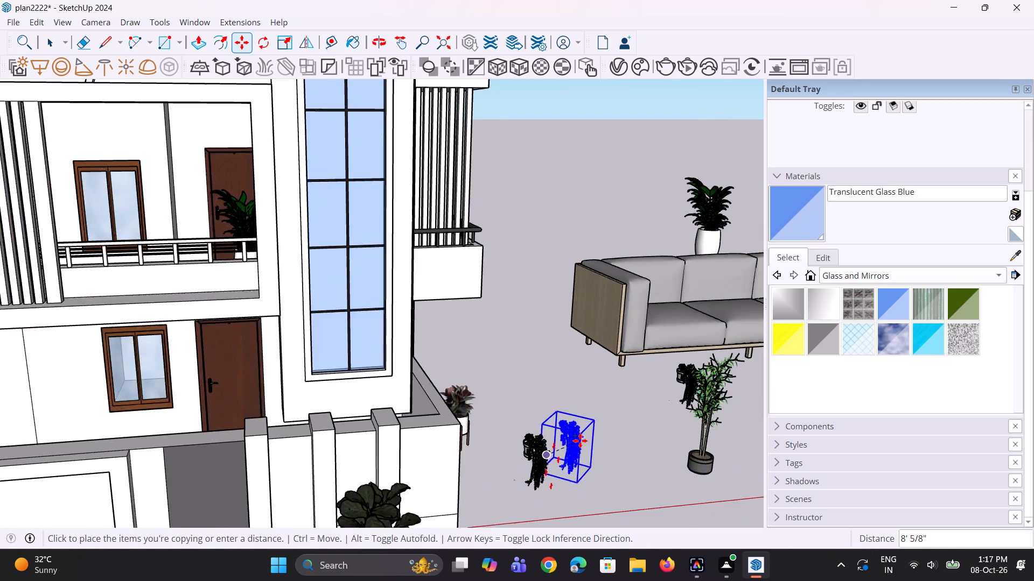
scroll(580, 441, down, 2)
scroll(358, 344, up, 3)
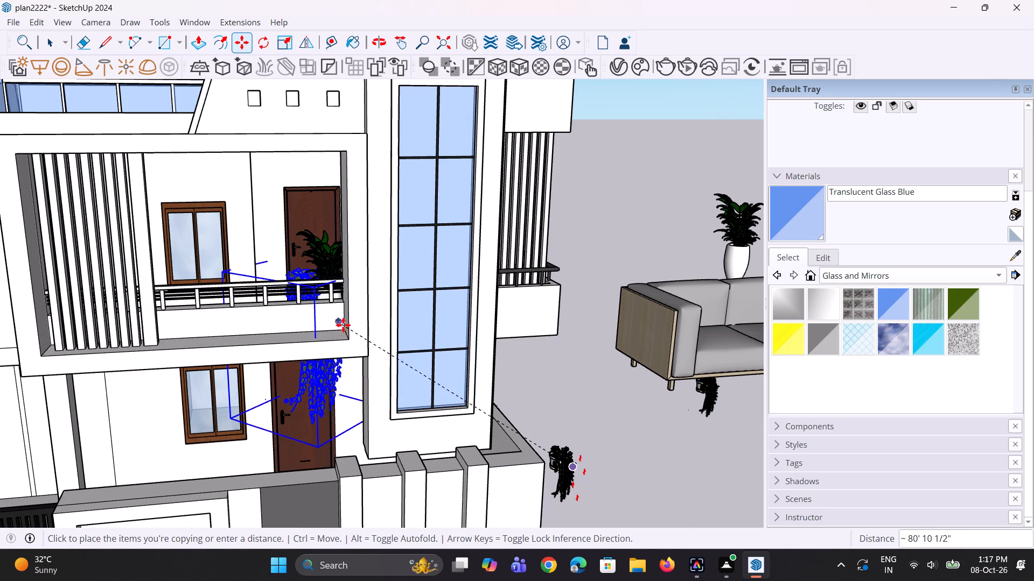
click(344, 328)
Move the hanging foliage about 2' 1/8" outward so it drapes over the balcony railing, and deselect it.
middle_drag(320, 363, 645, 413)
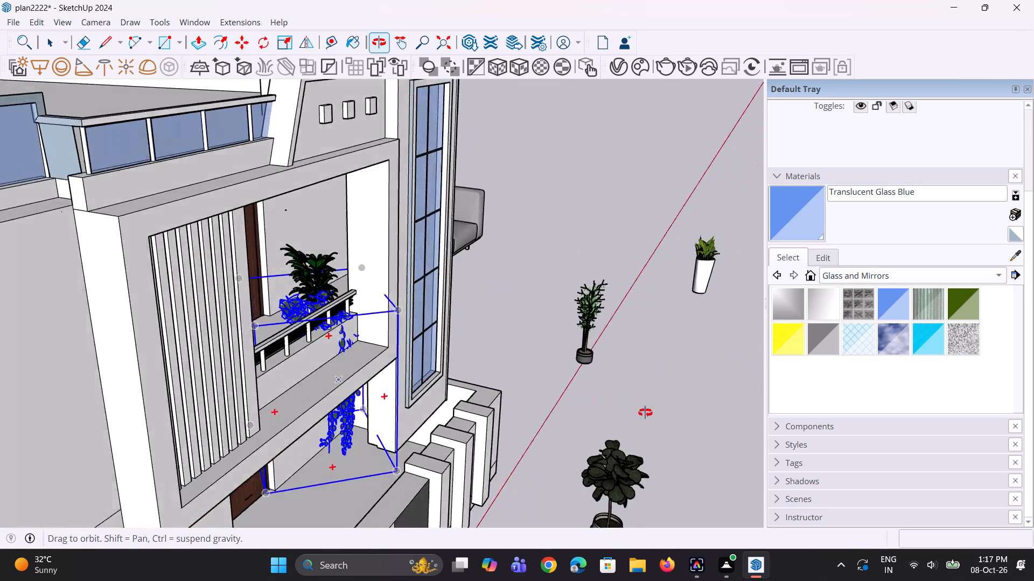
middle_drag(645, 413, 654, 416)
scroll(427, 396, up, 4)
key(s)
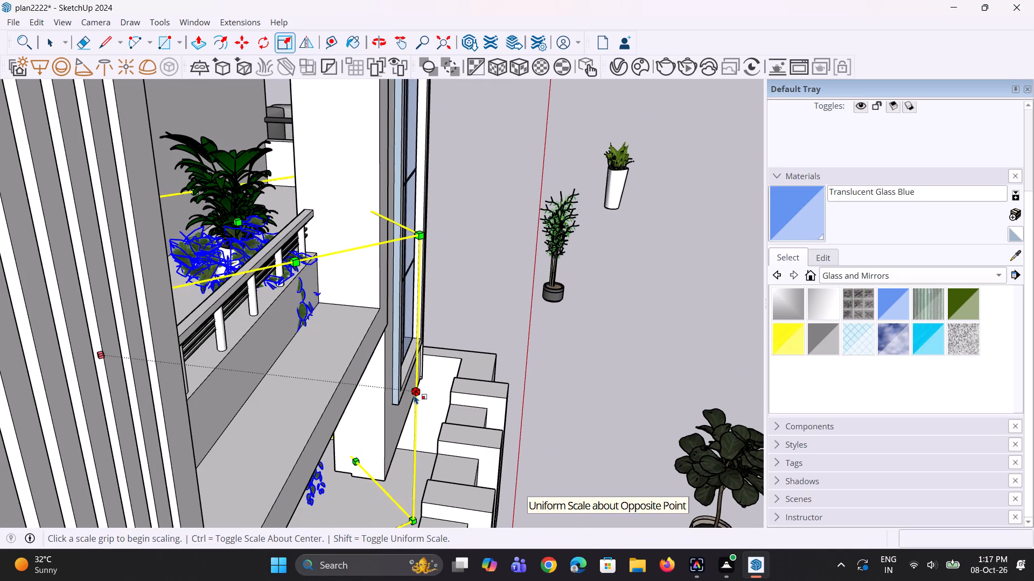
scroll(414, 395, down, 8)
middle_drag(412, 385, 341, 356)
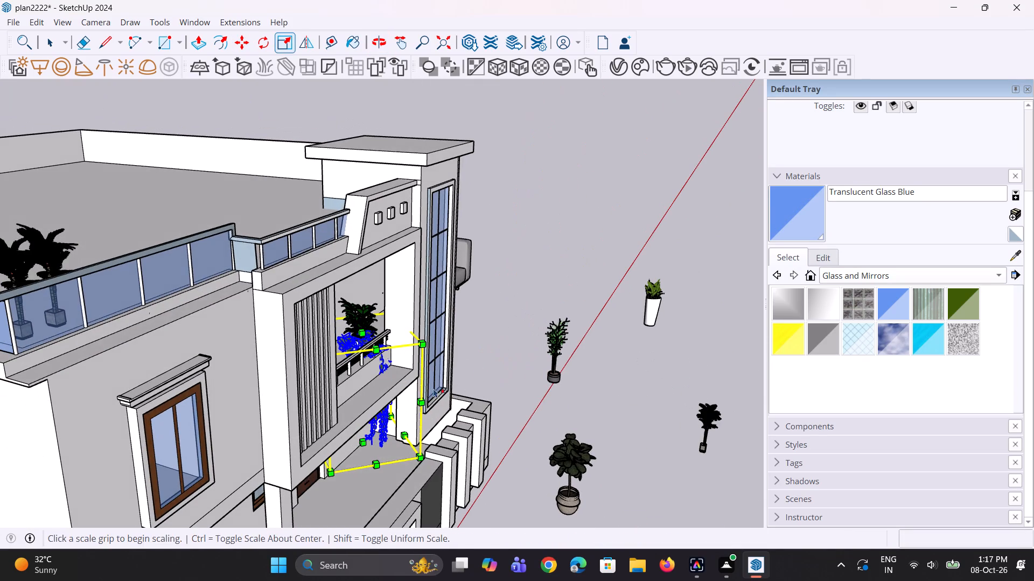
key(m)
scroll(434, 384, up, 3)
click(367, 350)
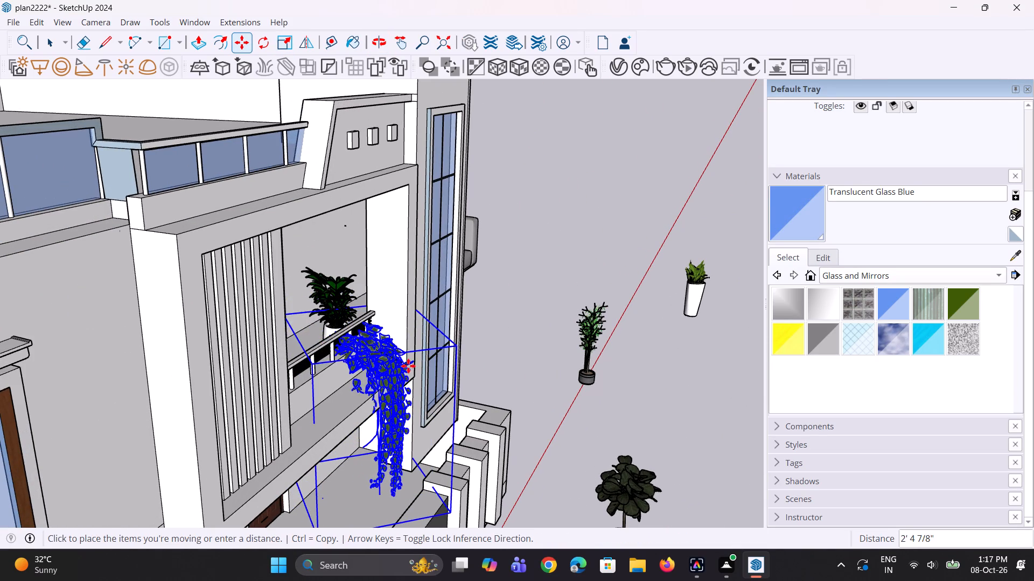
click(403, 363)
key(space)
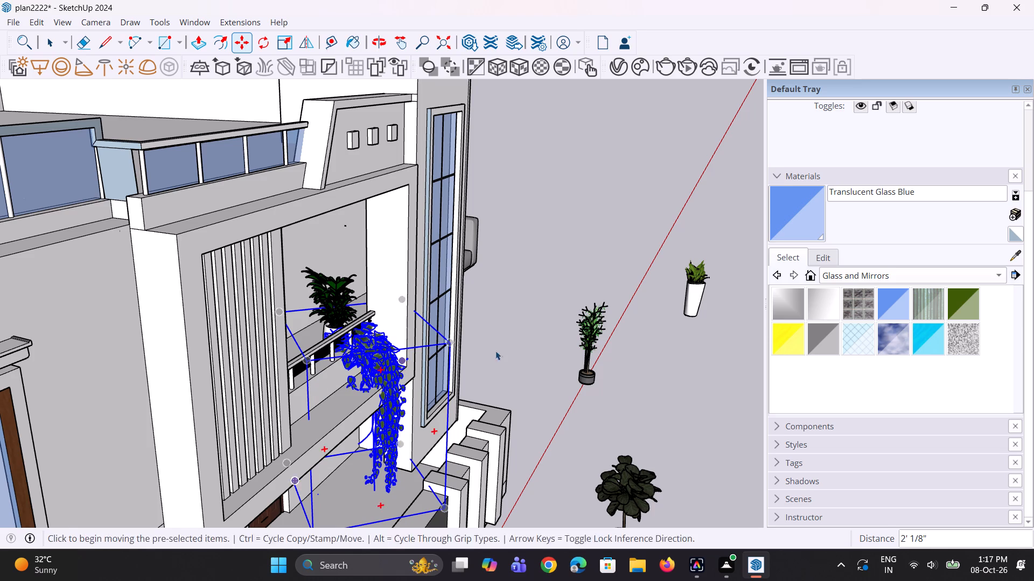
key(space)
click(524, 342)
Copy the draped hanging foliage about 3' 7 1/8" along the balcony railing, away from the tower.
scroll(519, 353, down, 2)
middle_drag(516, 356, 296, 325)
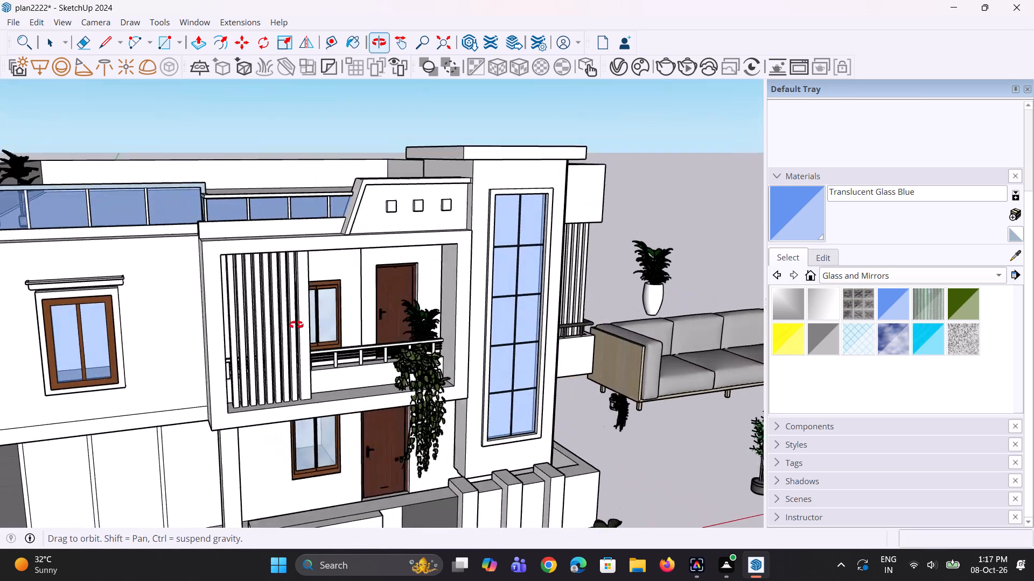
middle_drag(296, 325, 294, 328)
scroll(421, 362, up, 2)
click(424, 374)
scroll(423, 386, up, 1)
key(m)
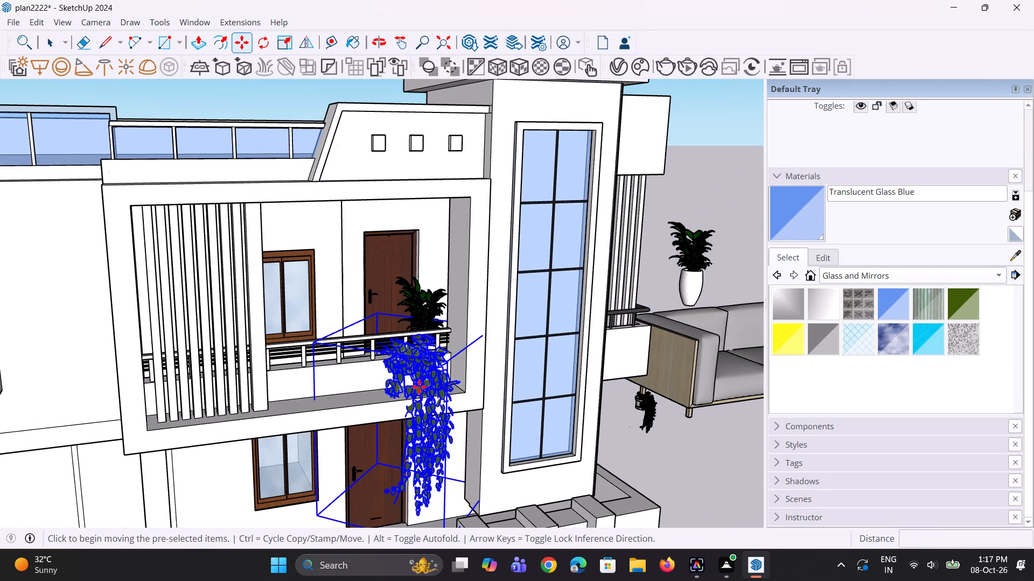
click(414, 387)
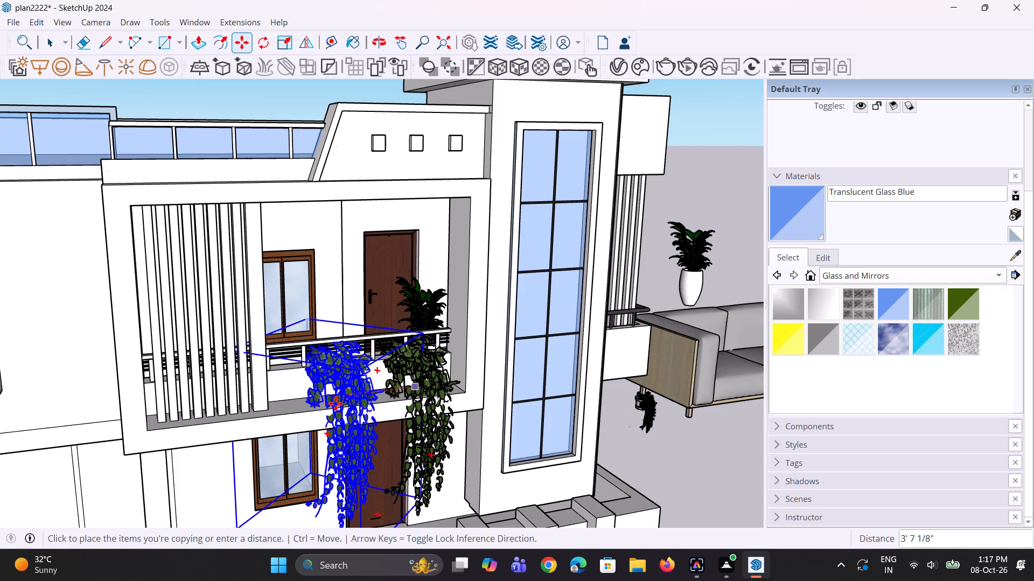
click(336, 403)
Stretch the copied hanging foliage along the red axis by a factor of about 1.38.
middle_drag(371, 410, 289, 410)
scroll(353, 403, up, 1)
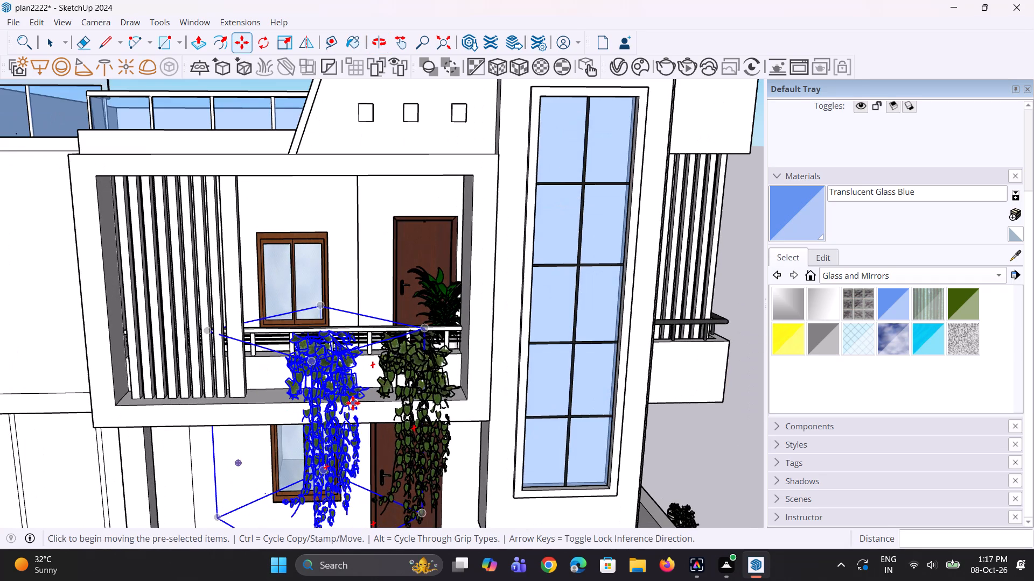
key(s)
scroll(362, 384, up, 2)
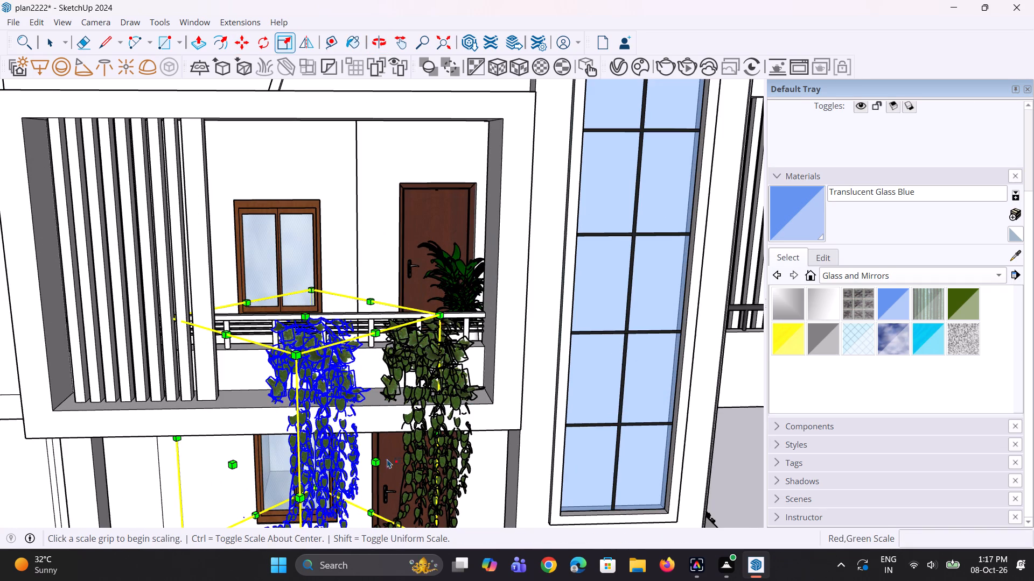
click(380, 459)
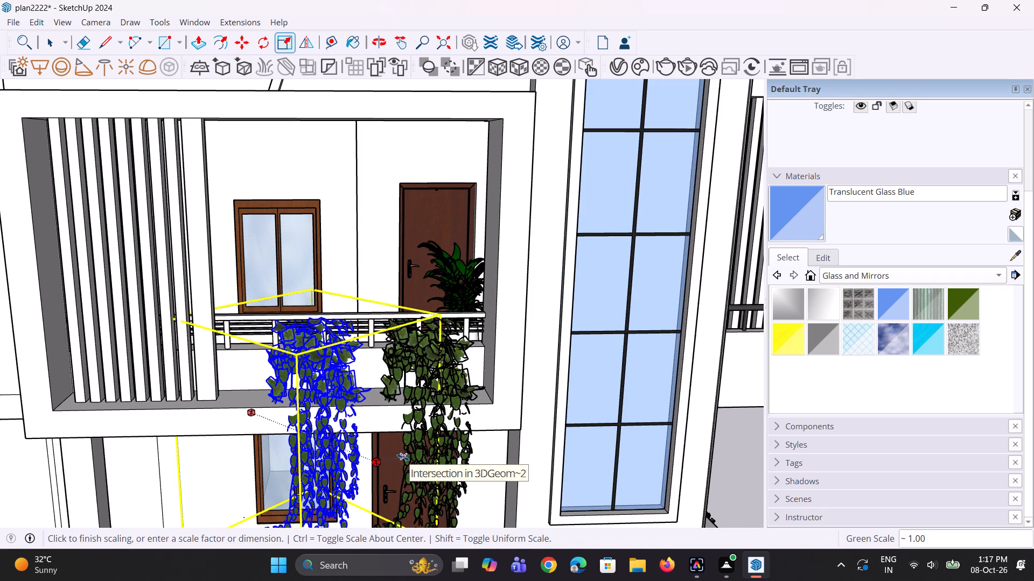
key(Escape)
scroll(428, 424, down, 7)
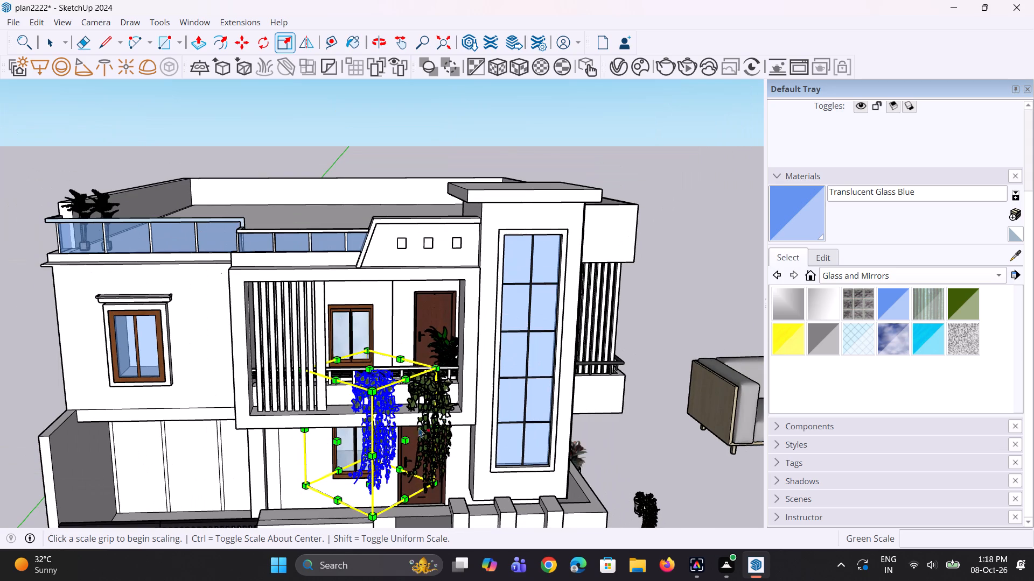
click(338, 440)
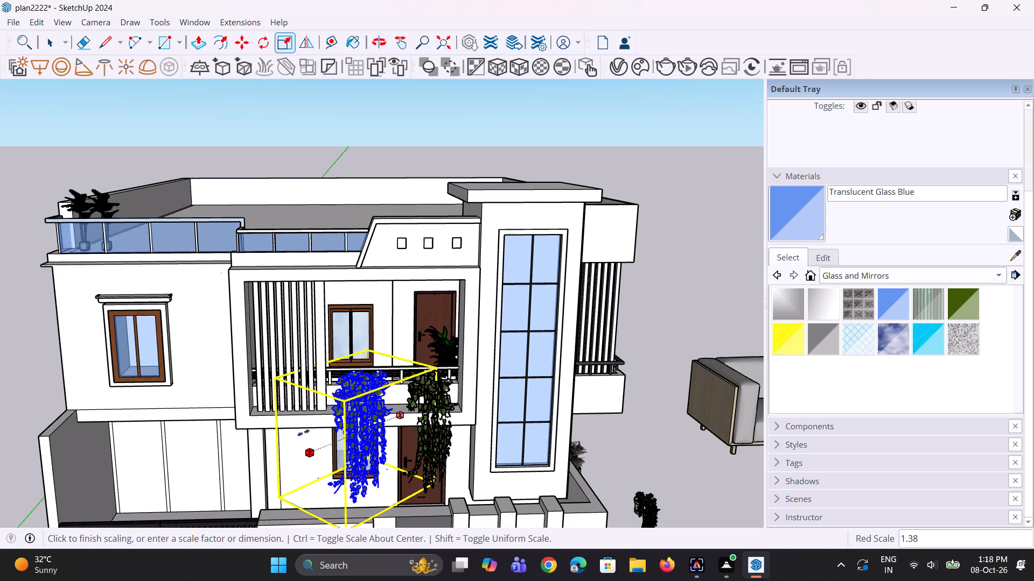
click(303, 432)
Shift the stretched foliage copy about 4 1/2" at the balcony railing.
middle_drag(422, 422, 356, 443)
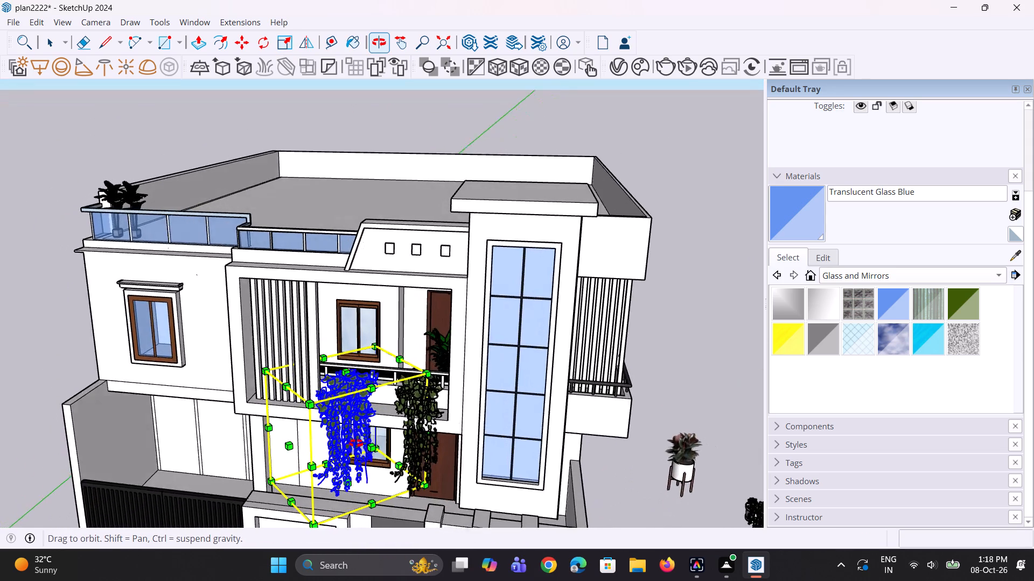
middle_drag(356, 443, 369, 430)
key(m)
click(371, 400)
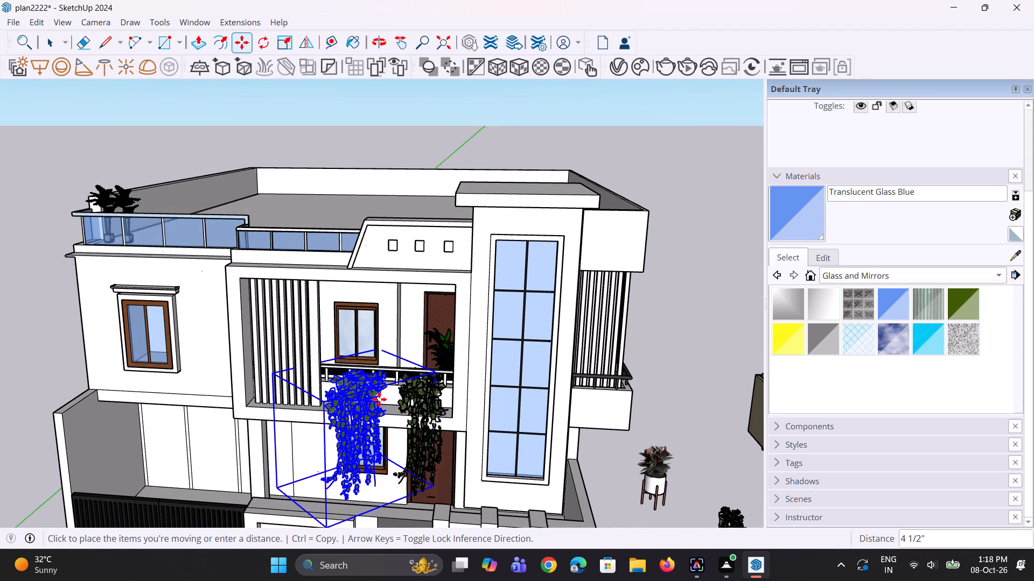
click(379, 399)
Scale the foliage copy down uniformly to about 0.62 from its lower corner.
middle_drag(367, 412, 430, 295)
key(s)
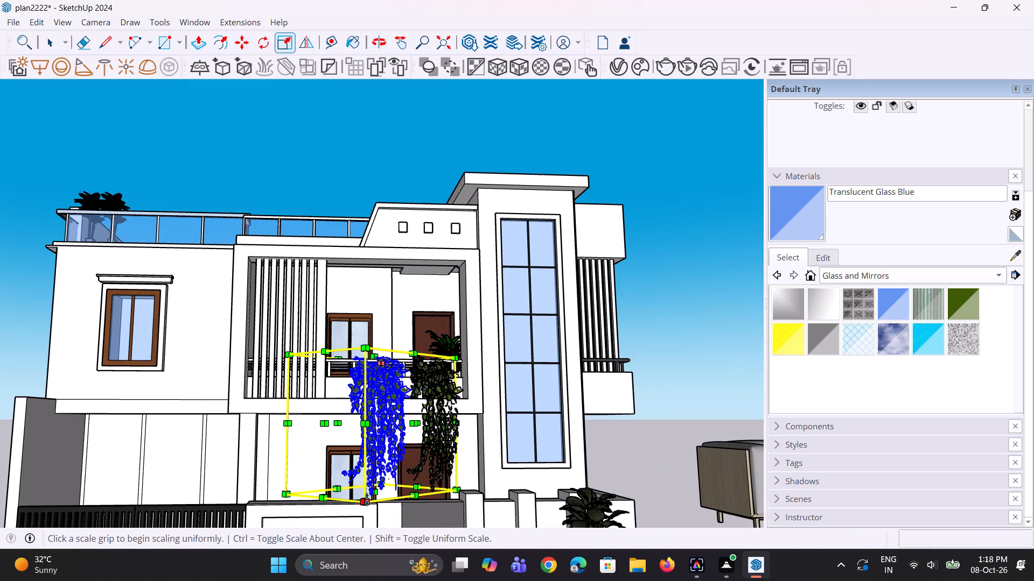
click(367, 499)
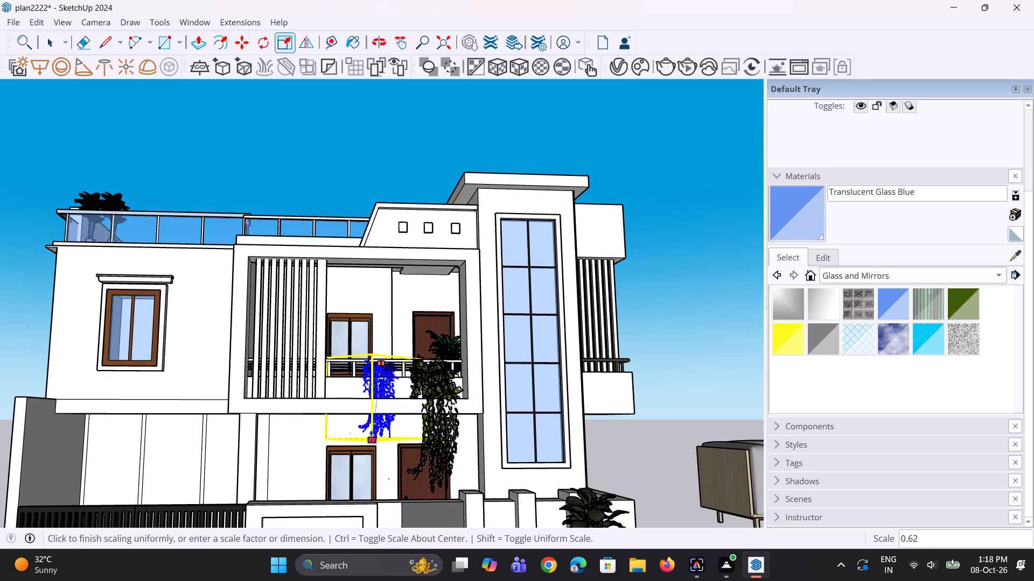
click(372, 436)
Move the reduced foliage copy about 4' 6 1/2" outward so it hangs in front of the balcony.
middle_drag(468, 410, 303, 497)
key(m)
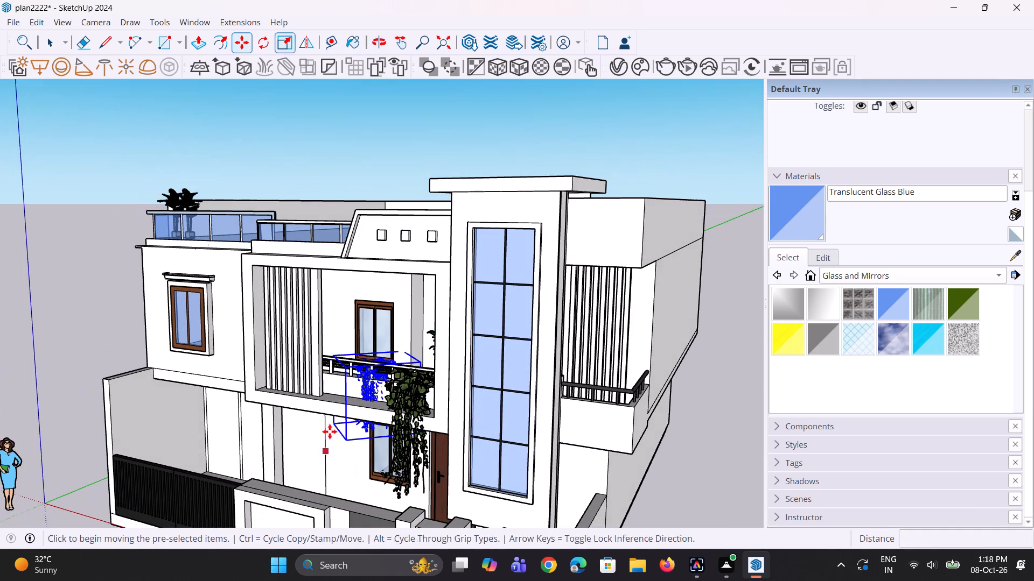
click(373, 392)
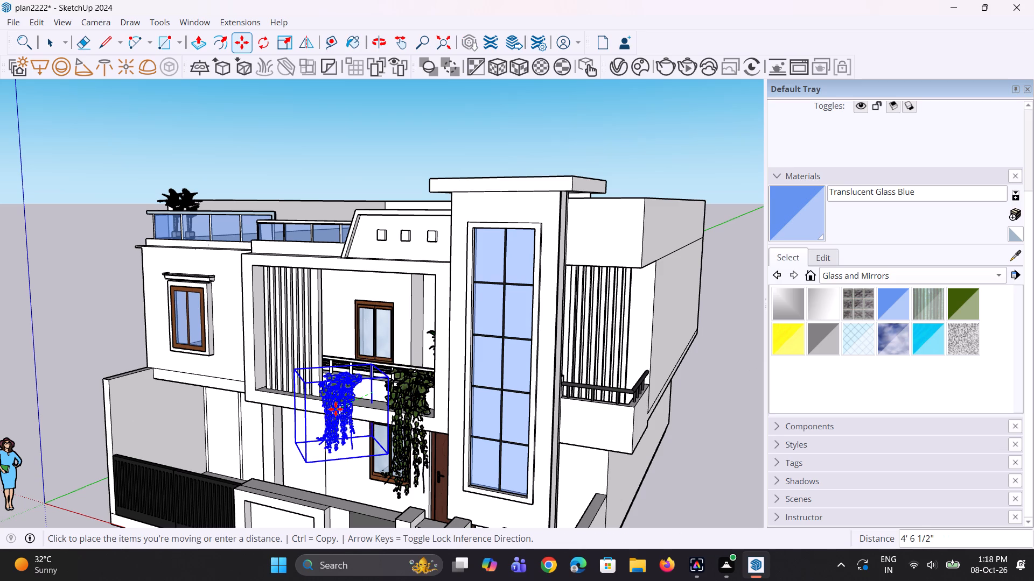
click(336, 409)
middle_drag(348, 419, 479, 356)
key(space)
key(space)
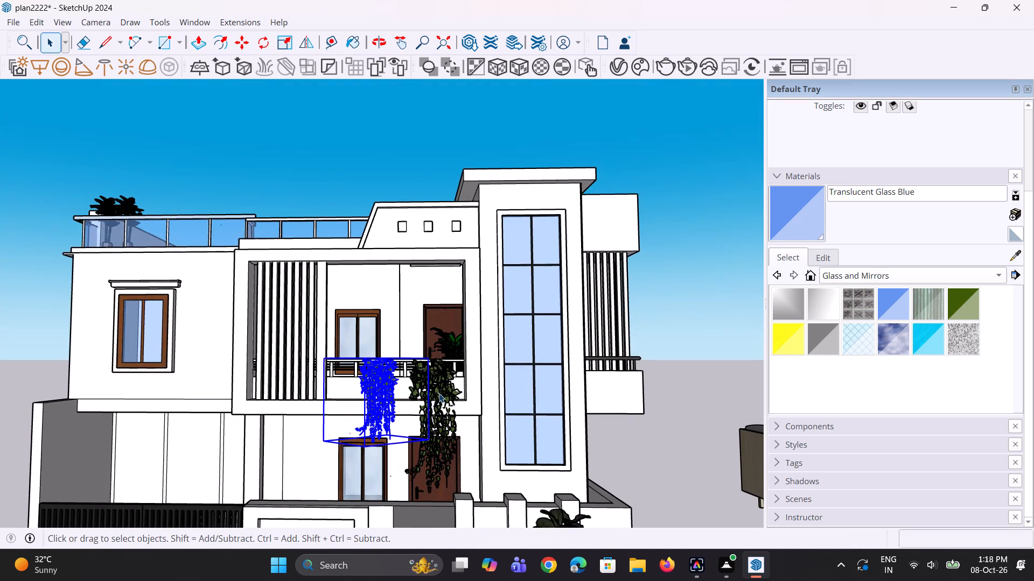
Bring the smaller foliage back toward the balcony front in two moves of about 11" and 1'.
middle_drag(439, 393, 202, 438)
scroll(324, 389, up, 5)
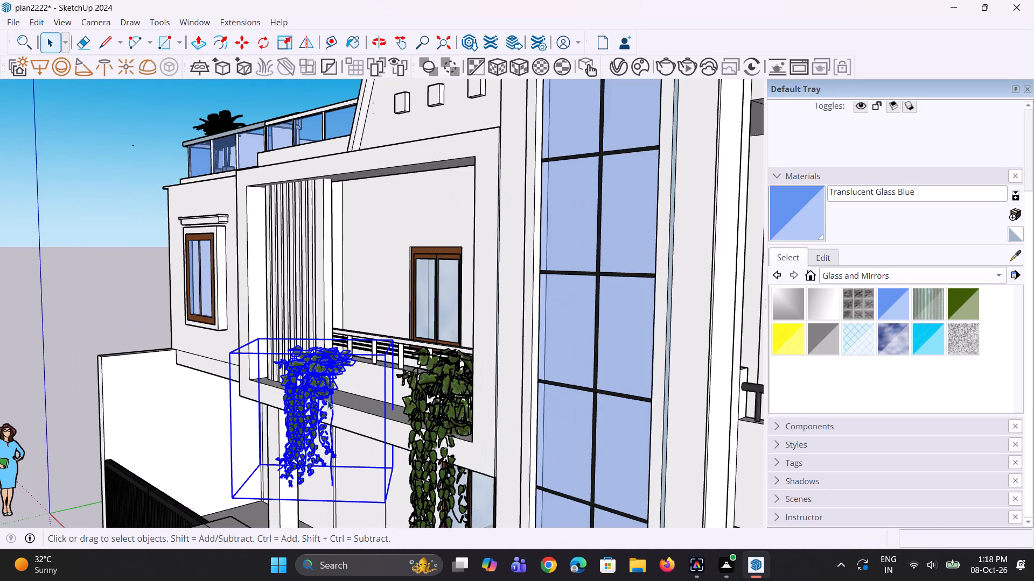
key(m)
click(321, 415)
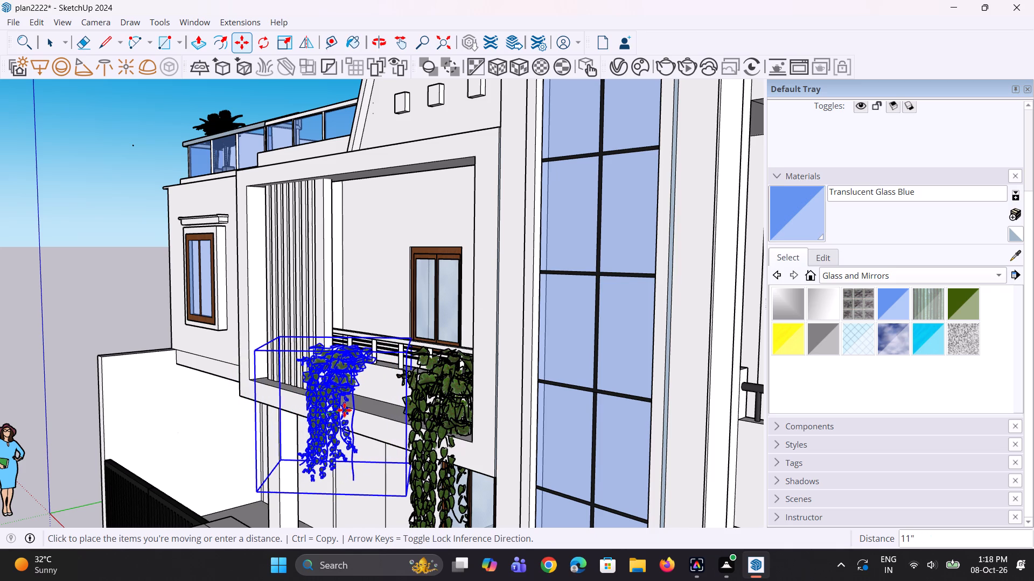
click(350, 410)
middle_drag(273, 451, 799, 510)
scroll(615, 441, up, 2)
click(513, 376)
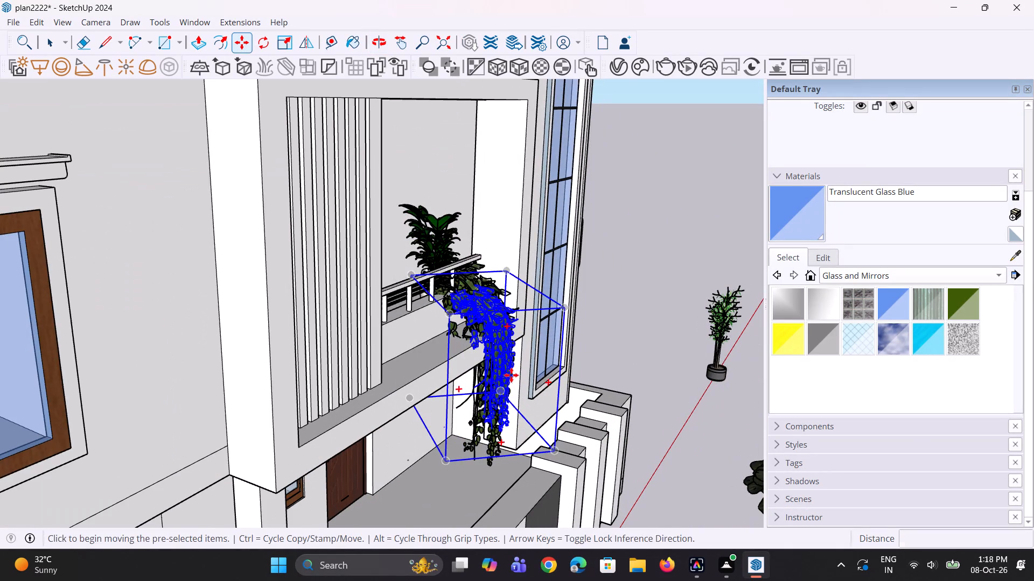
click(476, 366)
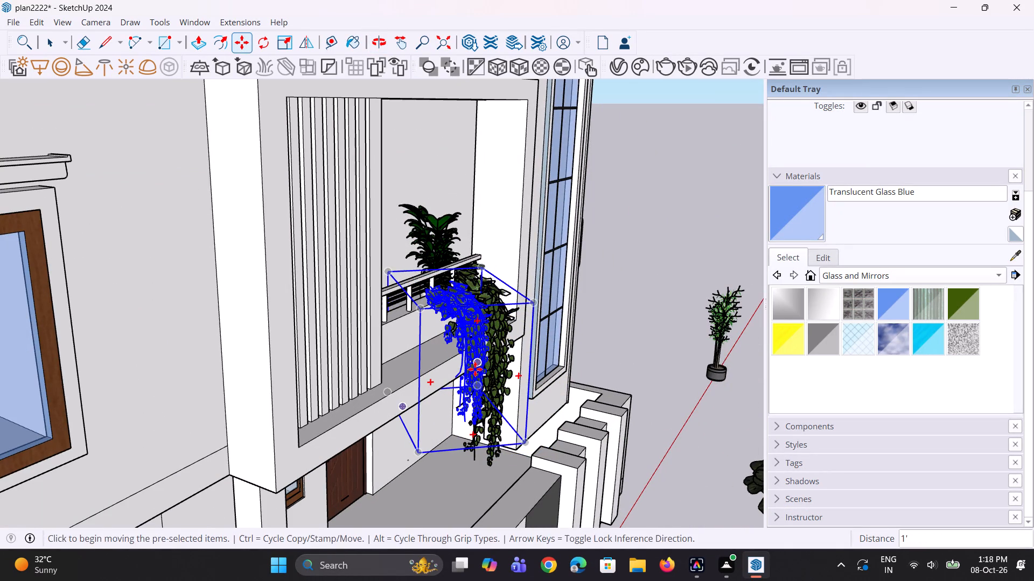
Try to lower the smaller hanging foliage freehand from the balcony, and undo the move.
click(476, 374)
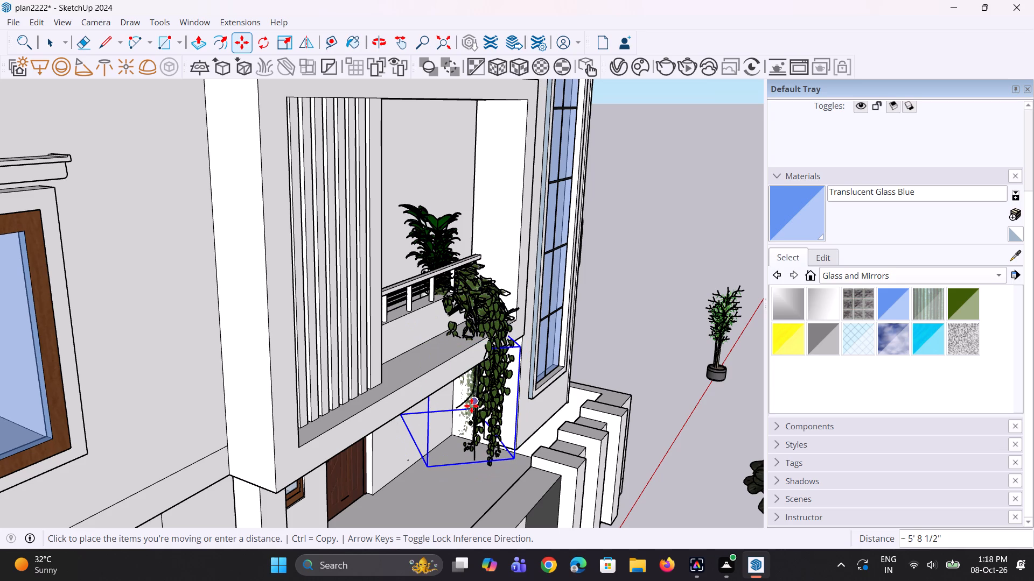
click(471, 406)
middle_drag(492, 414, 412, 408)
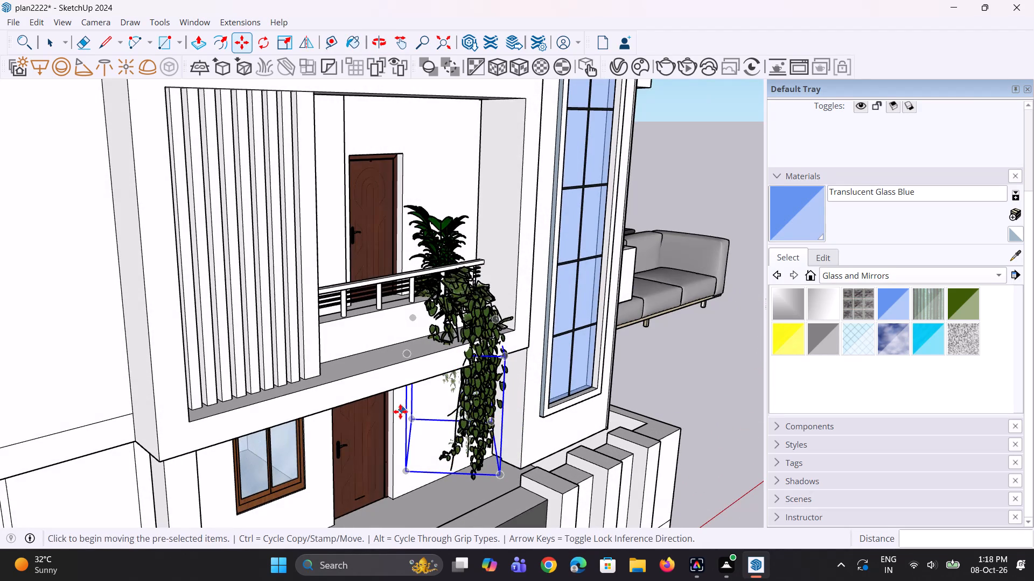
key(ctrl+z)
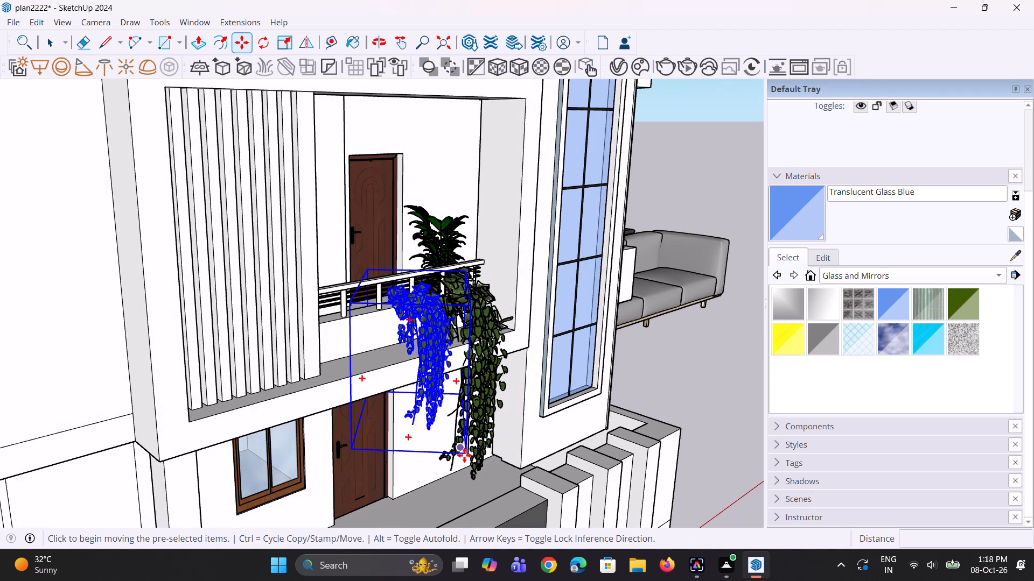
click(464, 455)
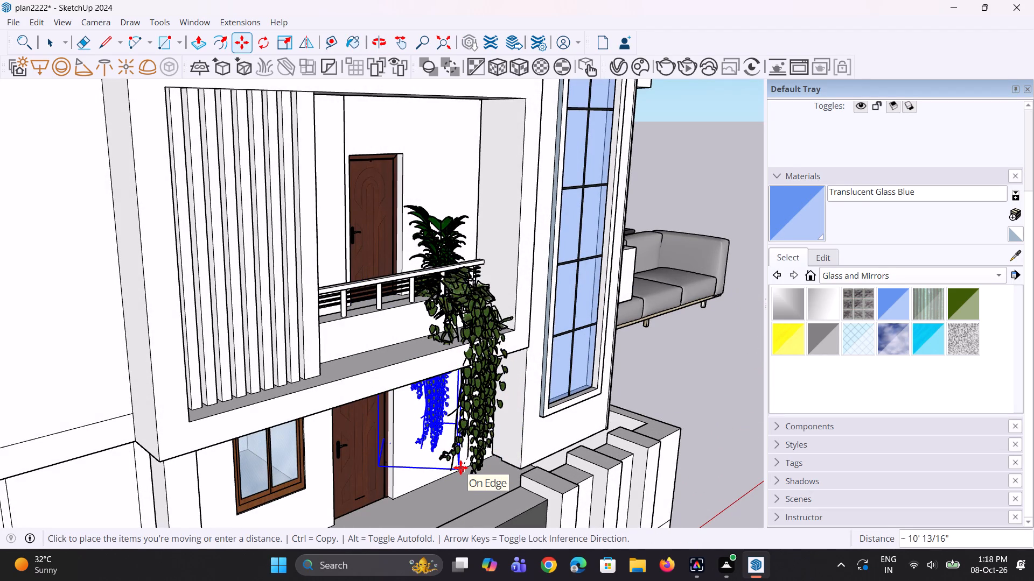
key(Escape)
Lower the smaller hanging foliage about 1' 5 9/16" along the blue axis, in front of the balcony parapet.
middle_drag(428, 401, 540, 366)
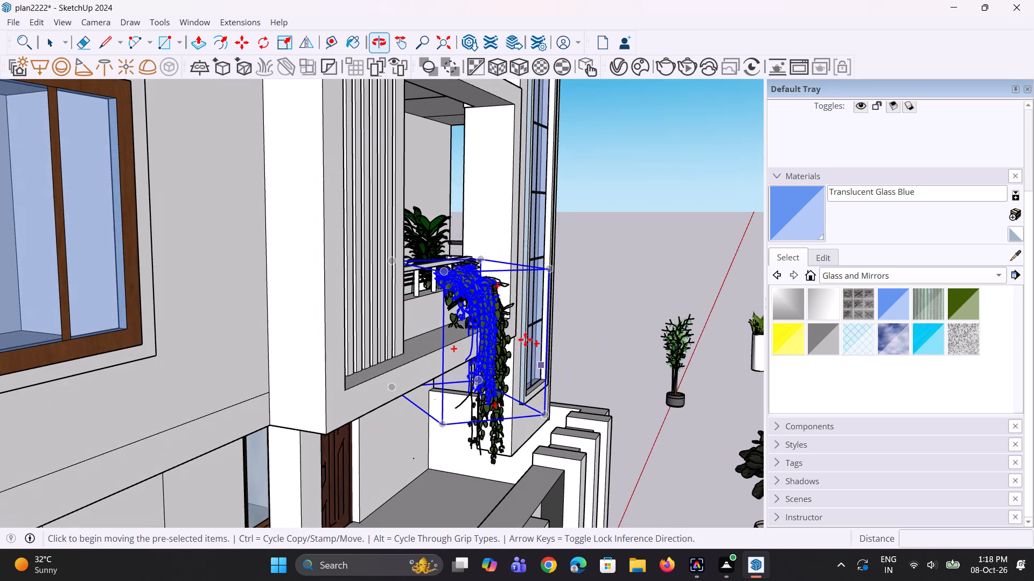
click(441, 272)
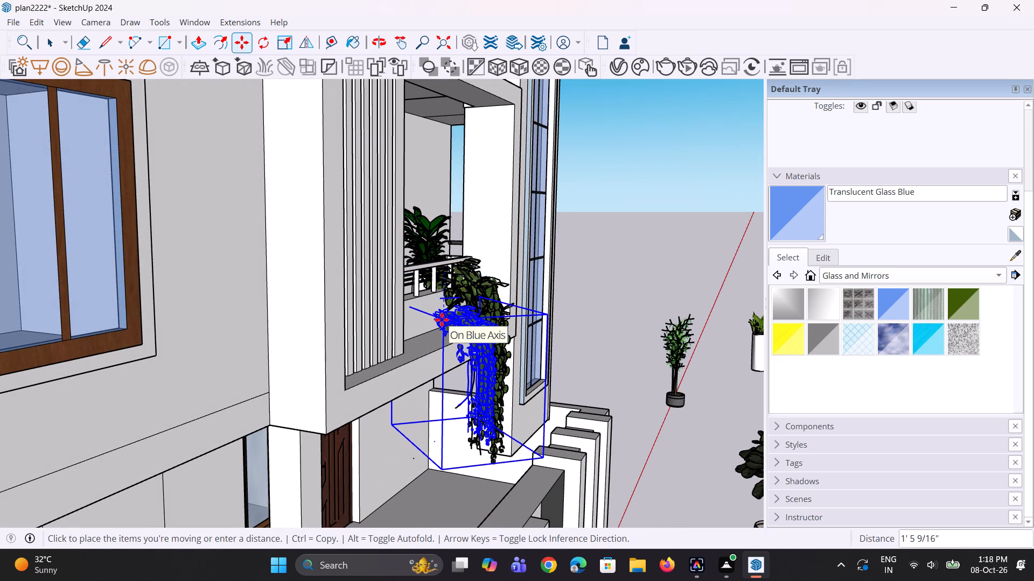
click(442, 320)
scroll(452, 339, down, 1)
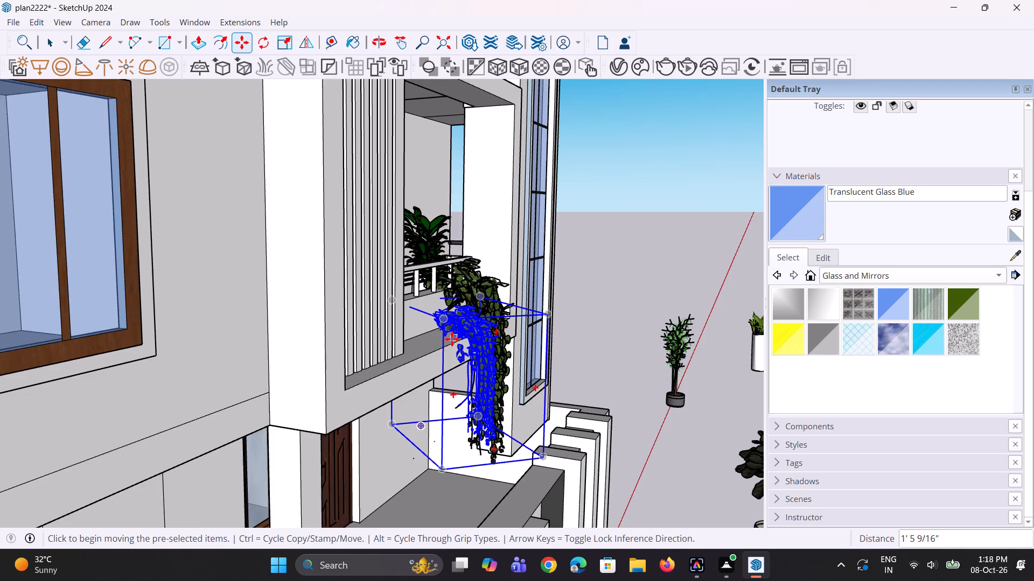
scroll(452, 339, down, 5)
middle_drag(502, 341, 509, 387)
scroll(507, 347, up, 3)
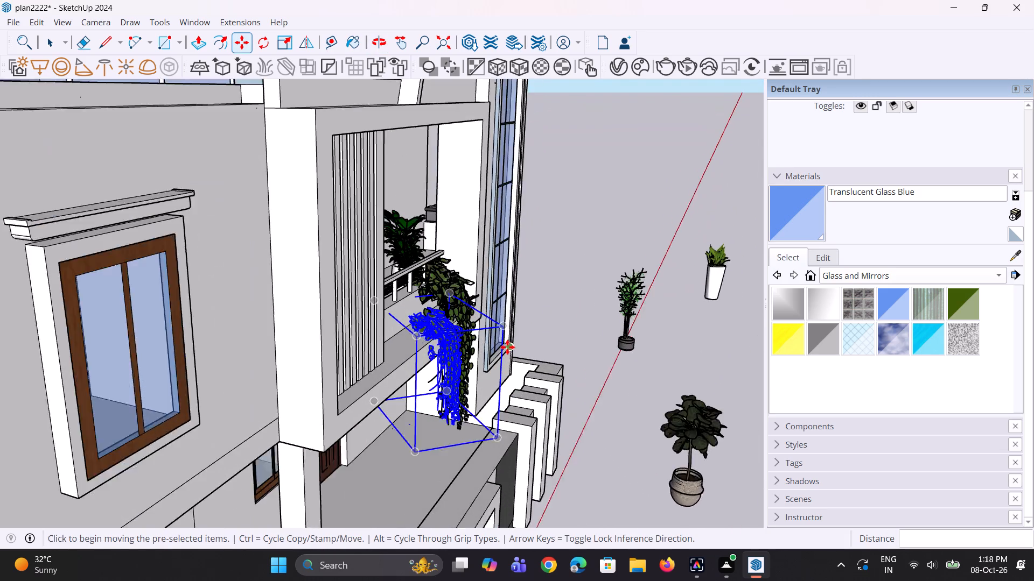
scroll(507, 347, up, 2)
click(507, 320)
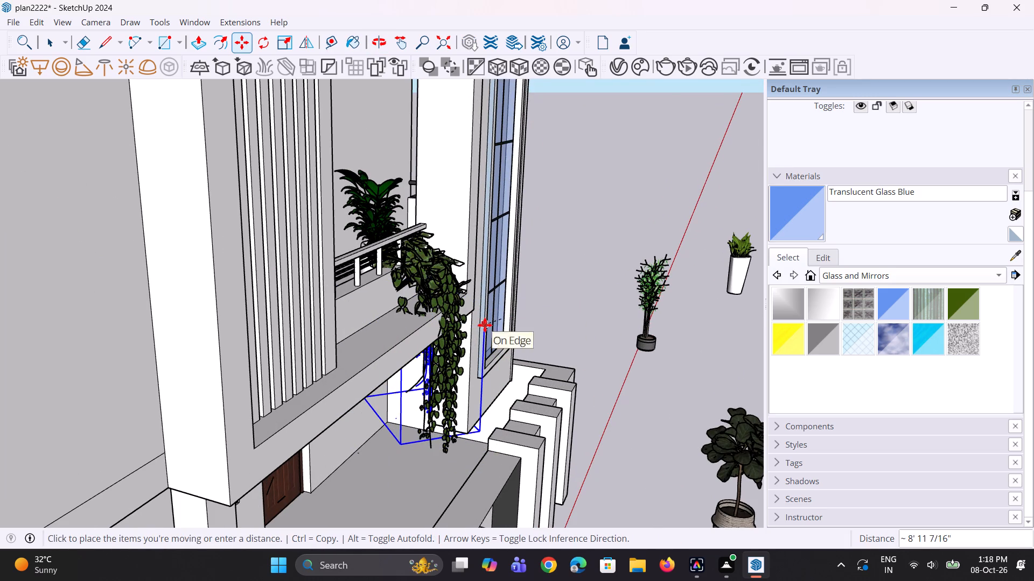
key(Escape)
Deselect the lowered smaller hanging foliage.
key(space)
key(space)
click(556, 292)
middle_drag(454, 351, 460, 272)
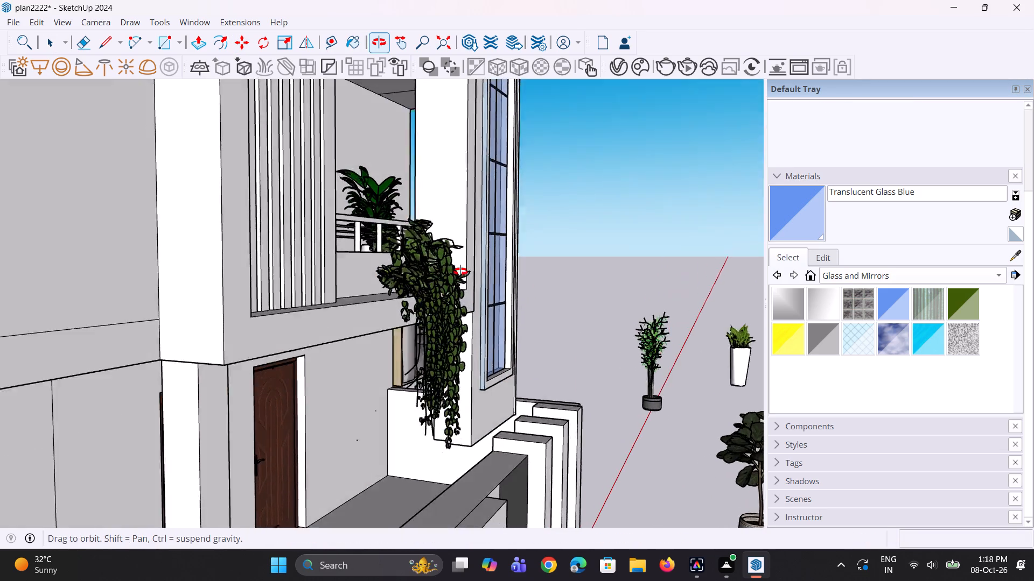
middle_drag(460, 272, 313, 345)
scroll(388, 323, down, 2)
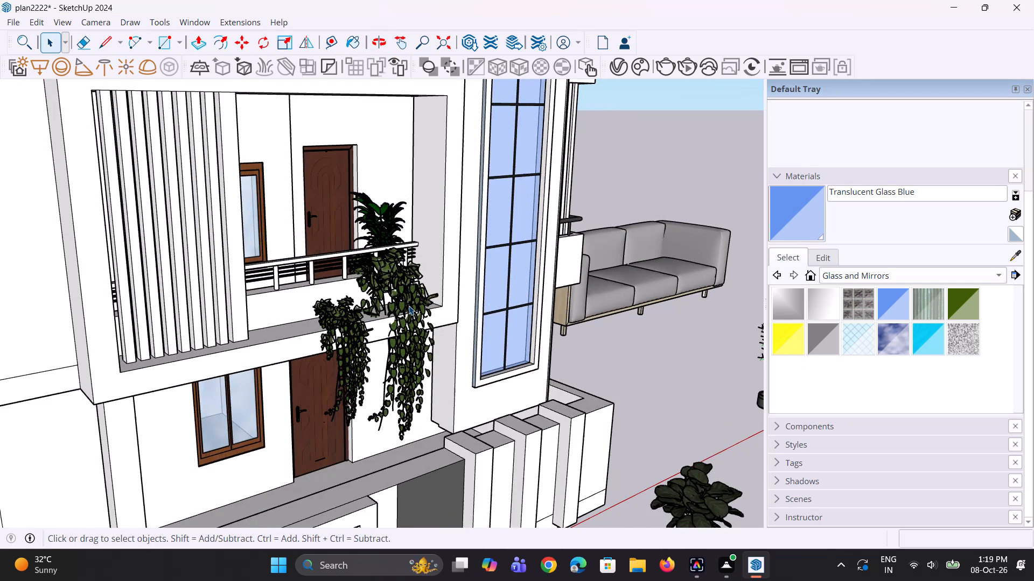
Copy the larger hanging foliage from the balcony about 17' 9 1/4" out to the open area beside the house.
click(409, 306)
scroll(414, 301, up, 2)
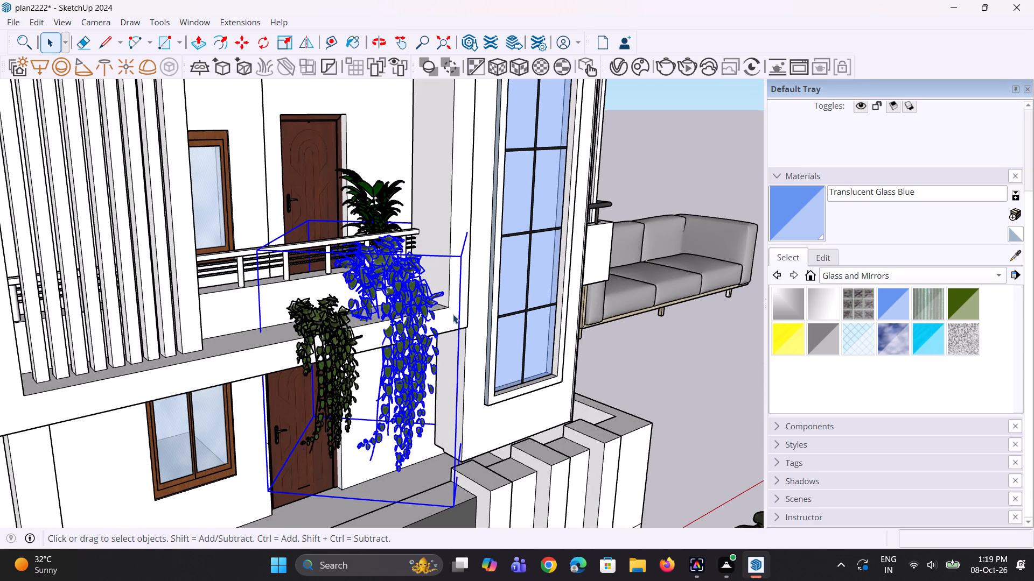
scroll(409, 336, down, 4)
middle_drag(404, 334, 236, 278)
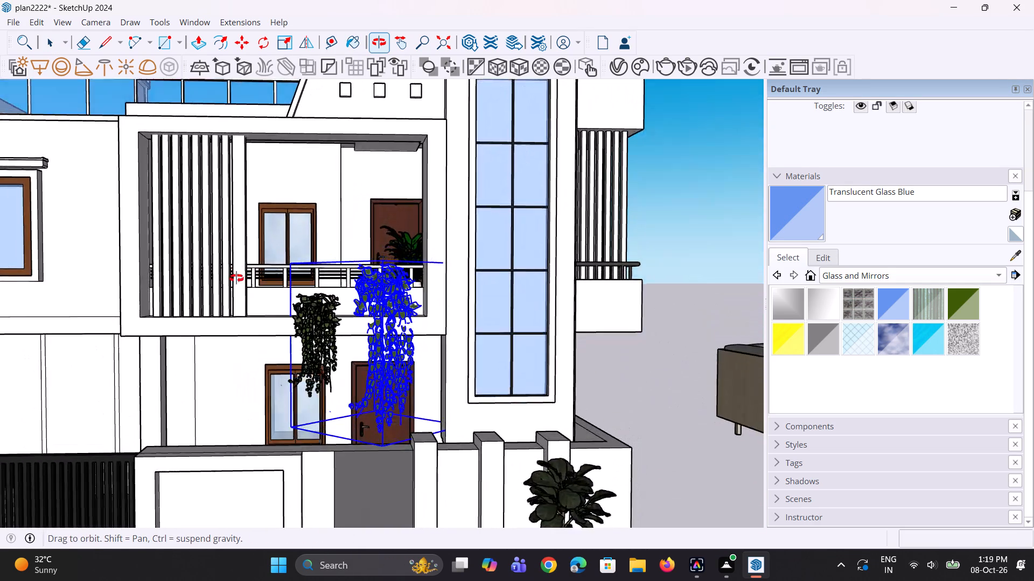
middle_drag(236, 278, 236, 279)
scroll(339, 325, up, 2)
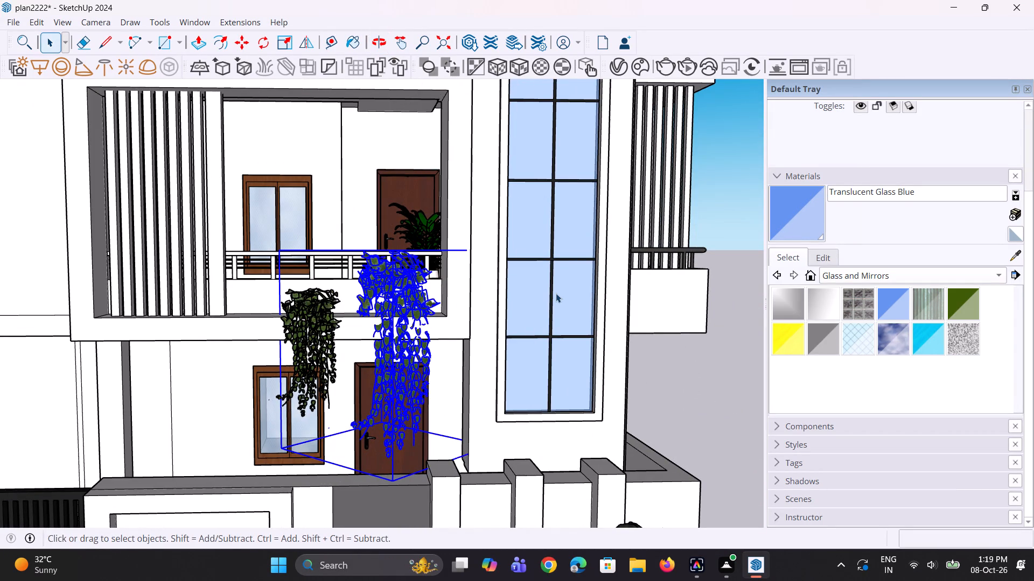
scroll(251, 165, down, 6)
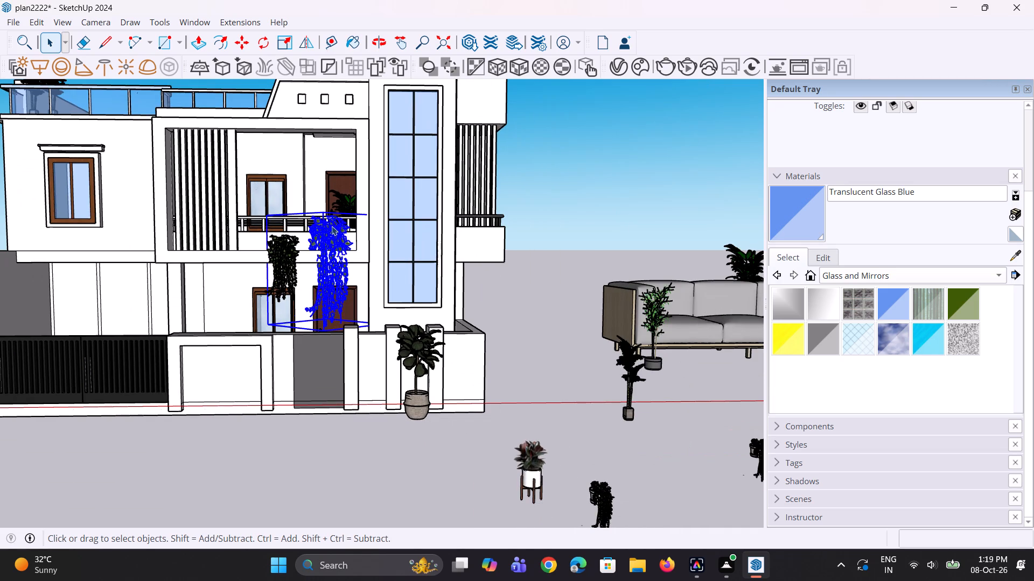
key(m)
click(344, 264)
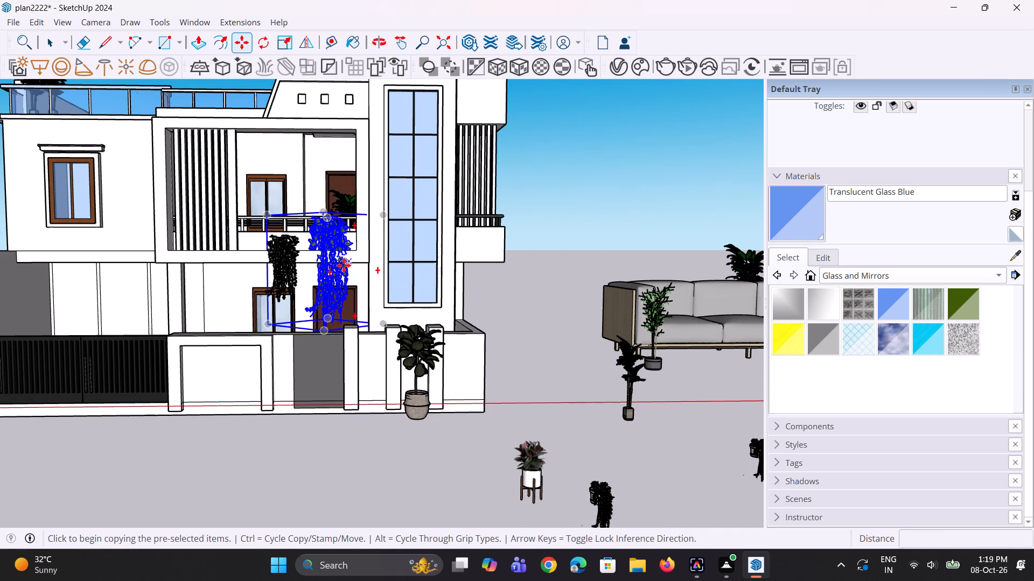
click(591, 260)
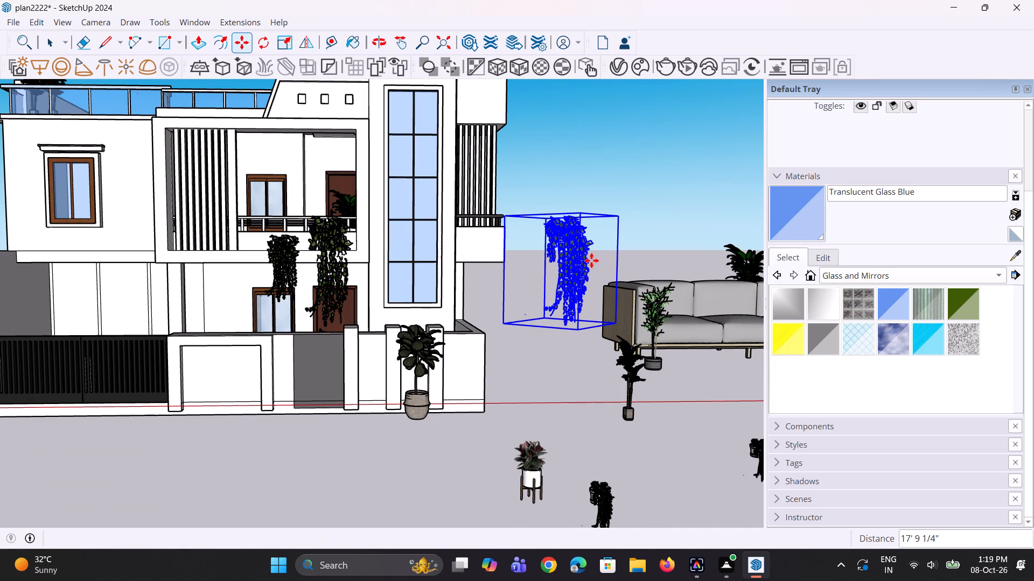
key(space)
key(space)
click(548, 345)
Delete the original larger hanging foliage at the balcony front.
click(339, 249)
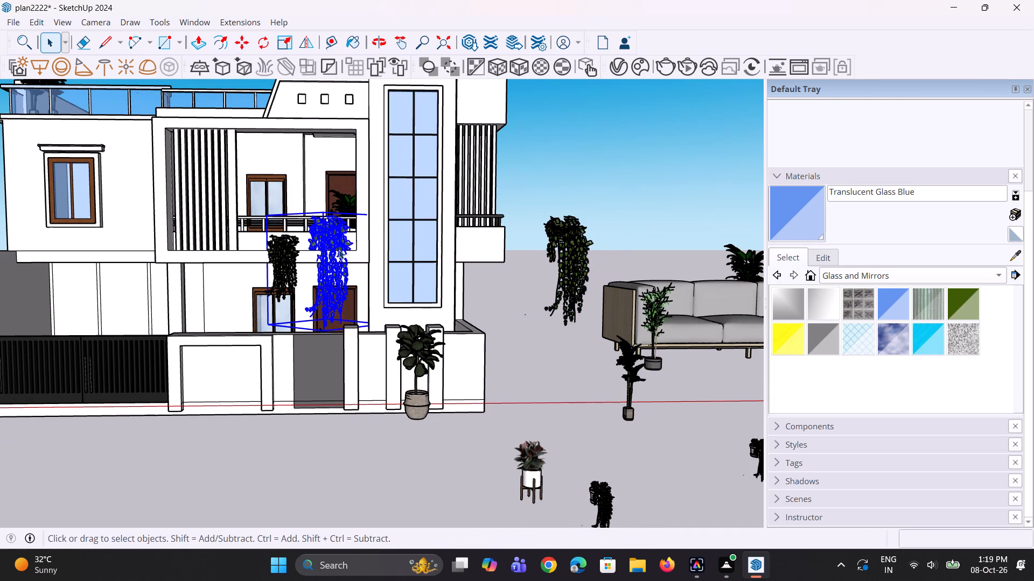
key(Delete)
Examine the front facade and balcony with the remaining smaller hanging foliage from near and far.
middle_drag(303, 221, 303, 222)
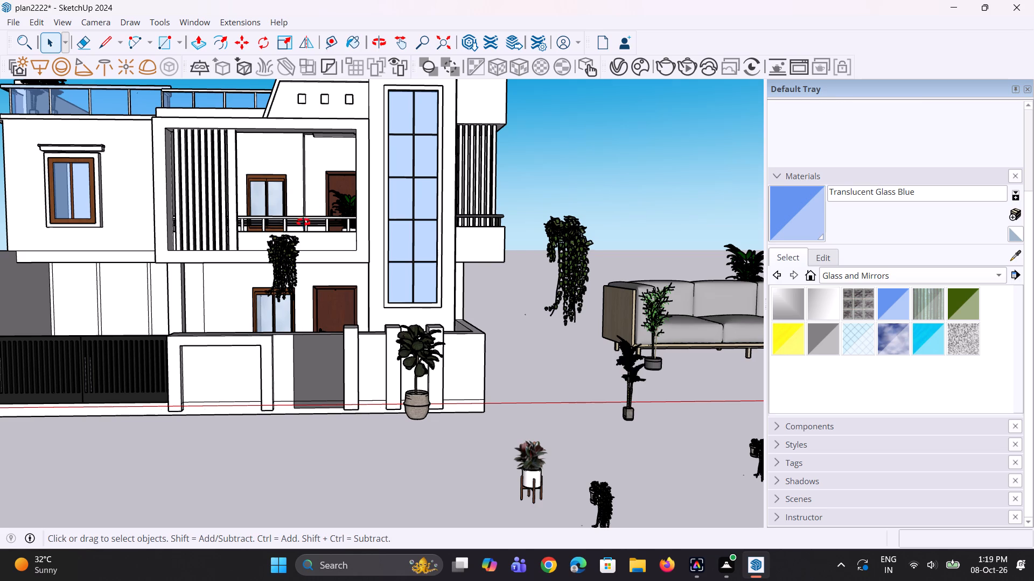
middle_drag(303, 222, 273, 344)
scroll(275, 283, up, 5)
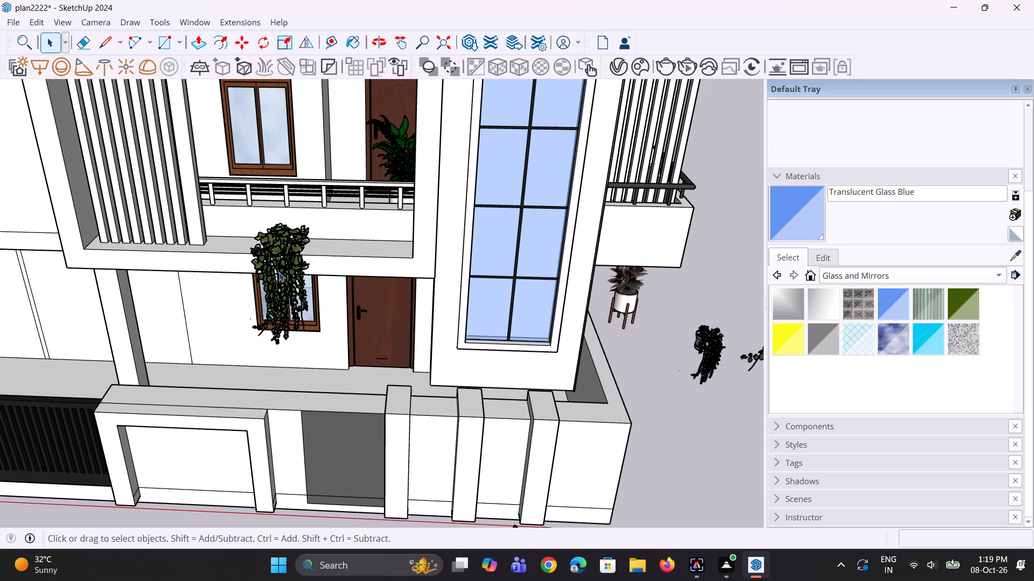
scroll(457, 202, down, 7)
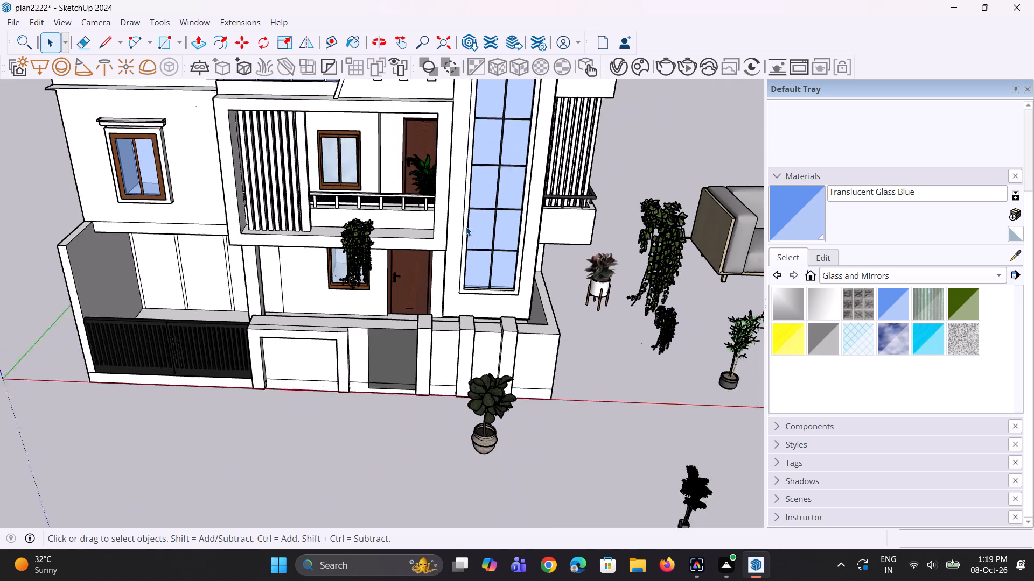
scroll(428, 209, down, 2)
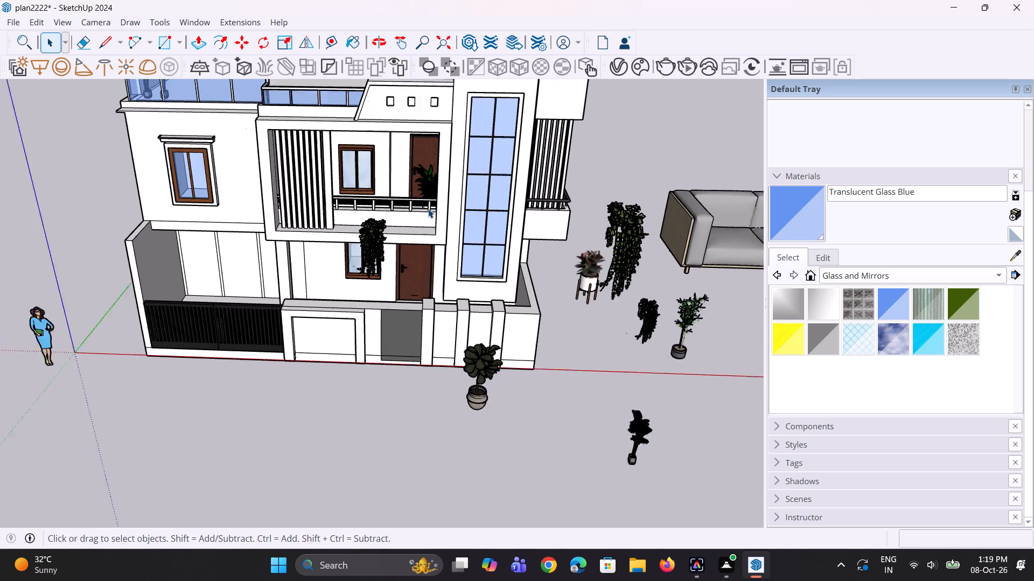
scroll(430, 210, down, 1)
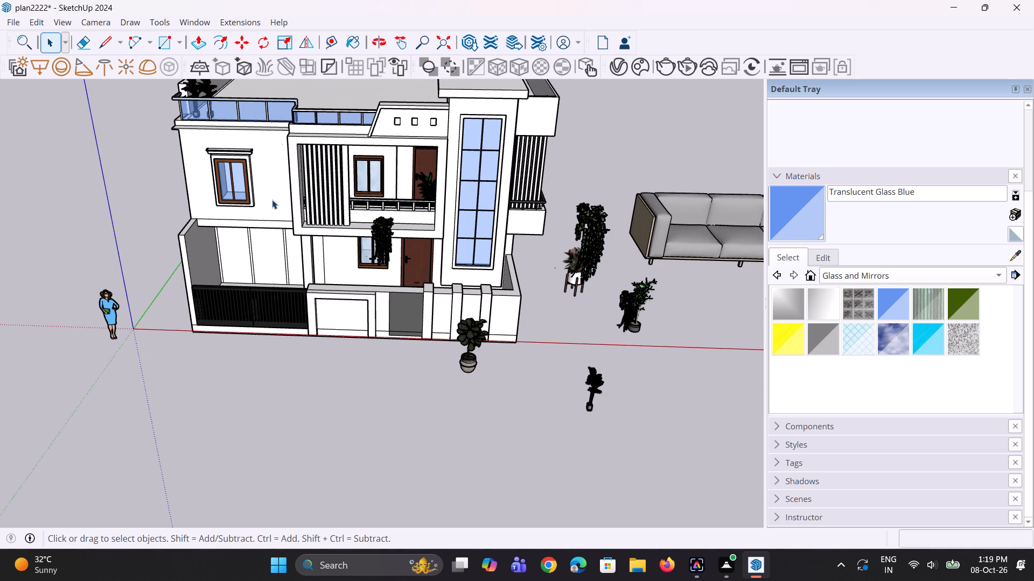
scroll(271, 200, up, 2)
scroll(182, 181, up, 3)
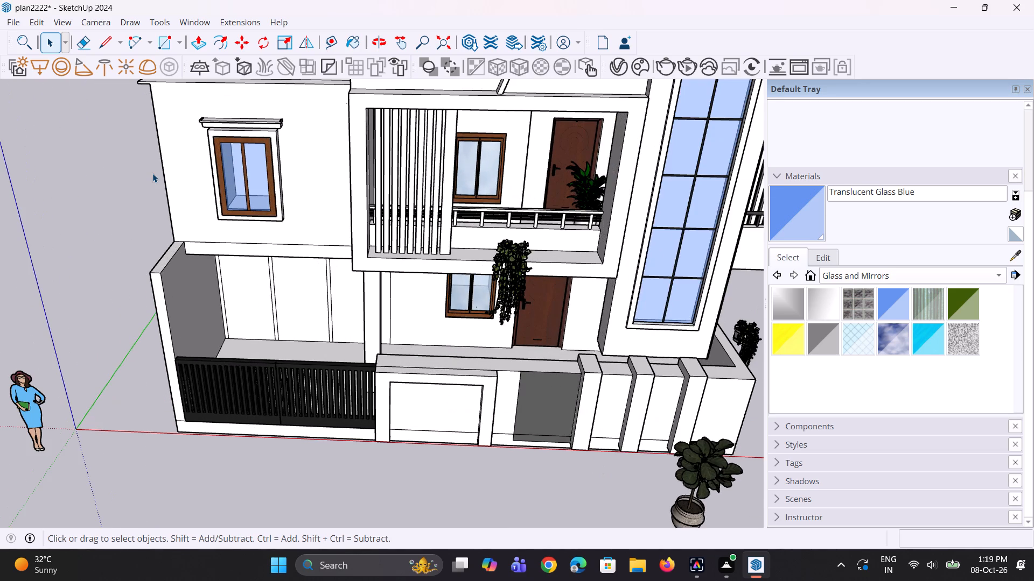
scroll(152, 173, up, 1)
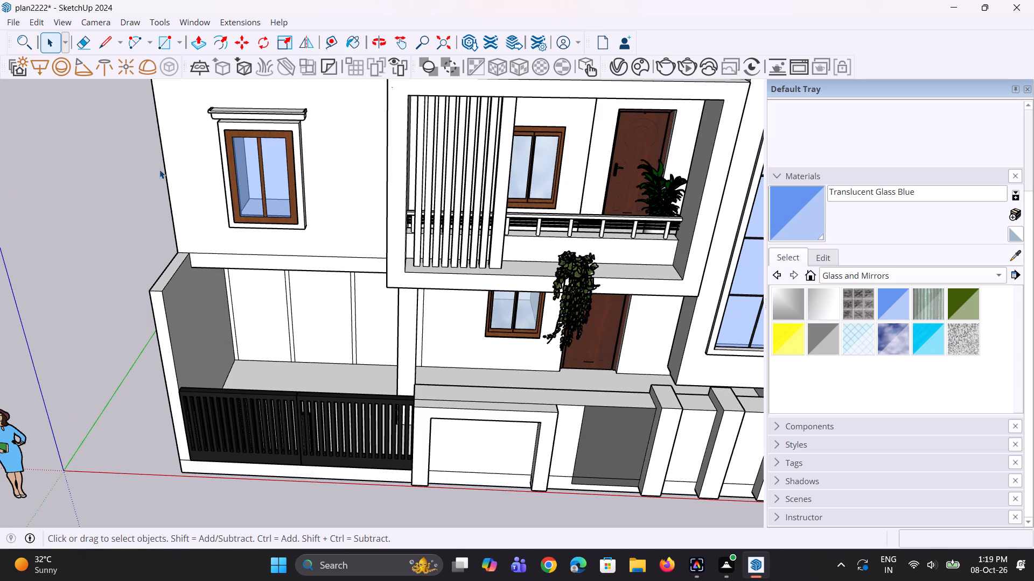
scroll(160, 169, down, 1)
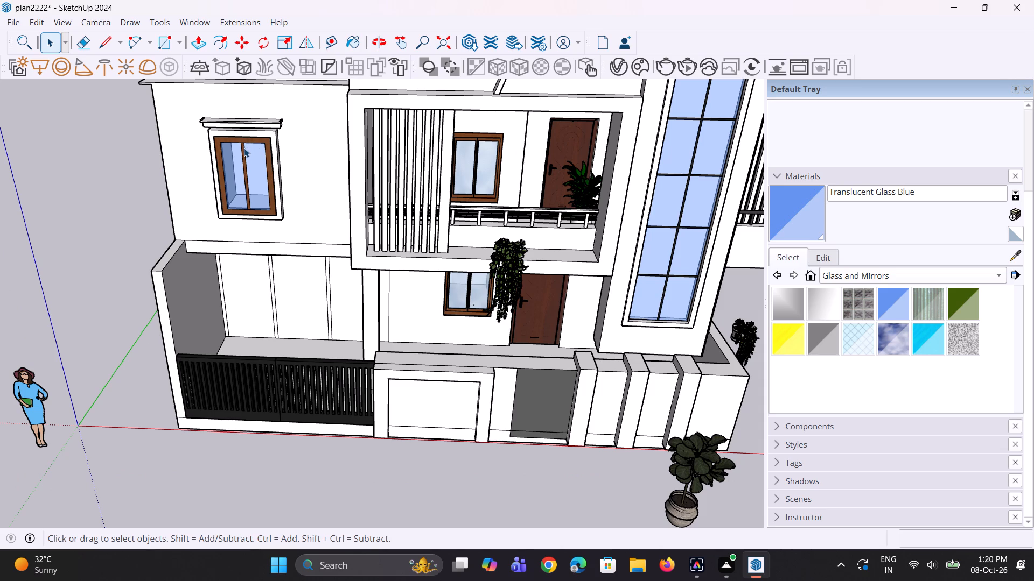
scroll(289, 187, down, 4)
scroll(415, 183, up, 2)
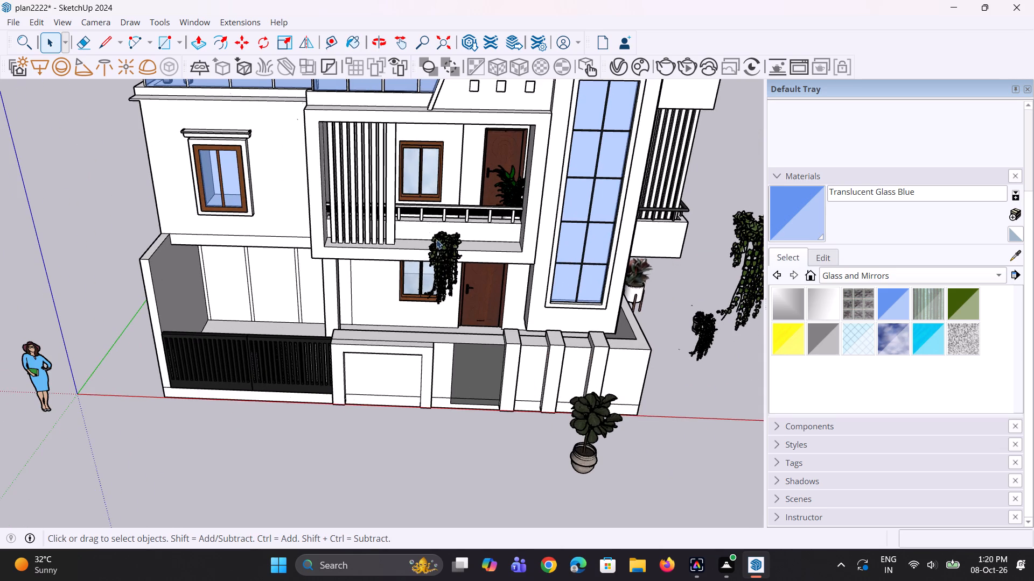
Copy the smaller hanging foliage about 2' 4 13/16" along the red axis across the balcony front.
click(441, 254)
scroll(456, 261, up, 7)
key(m)
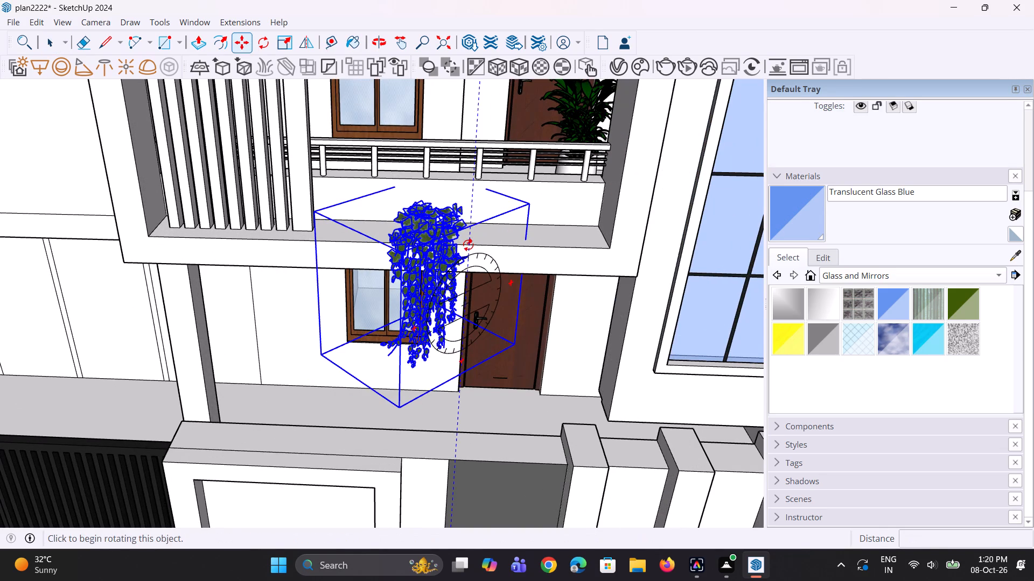
click(454, 223)
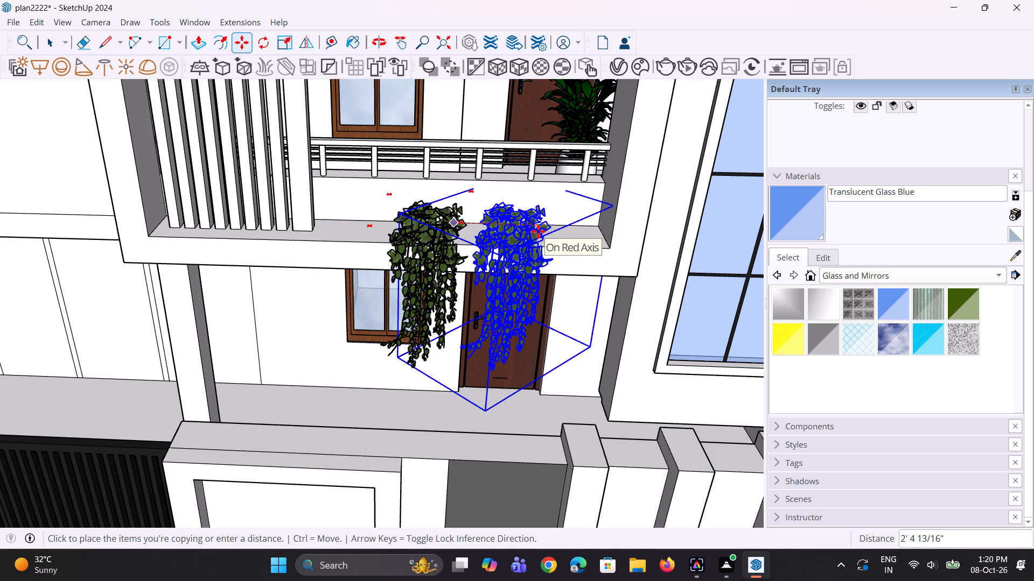
click(538, 231)
Shift the copied foliage about 6 3/16" back along the red axis toward the original, and deselect it.
scroll(528, 246, up, 2)
click(499, 239)
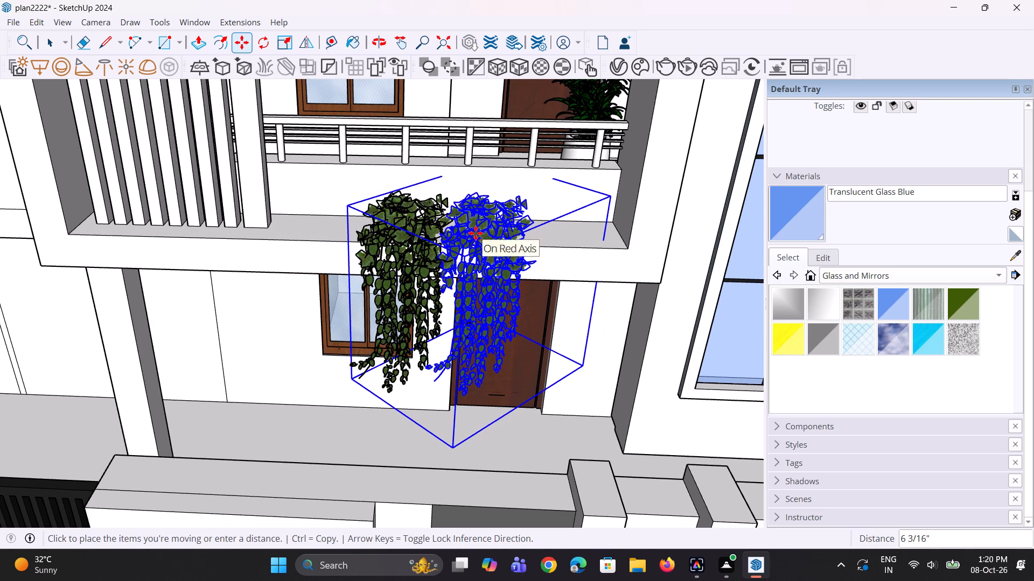
click(476, 233)
middle_drag(490, 245, 512, 152)
scroll(473, 252, down, 3)
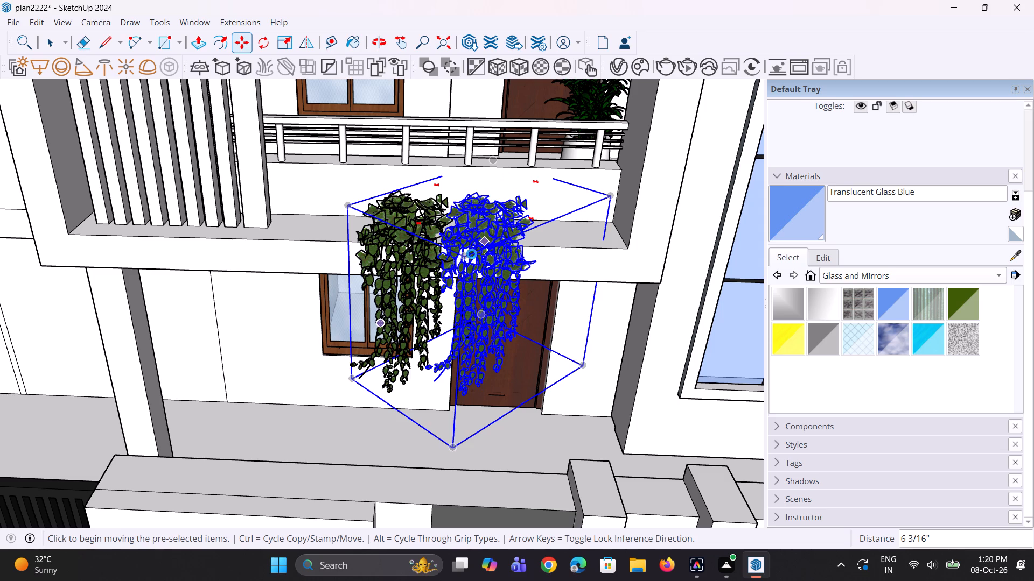
middle_drag(448, 263, 481, 184)
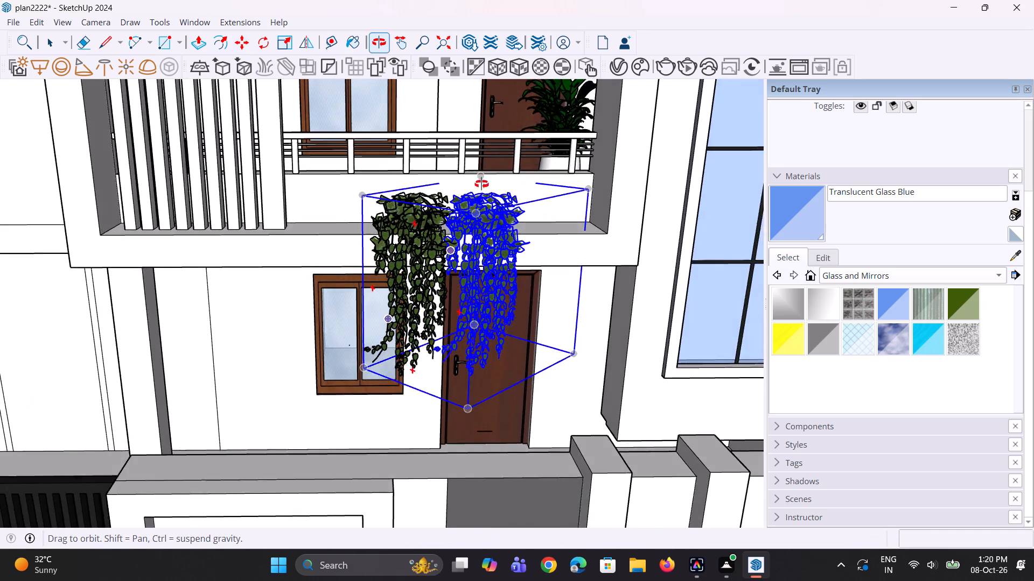
middle_drag(481, 184, 481, 177)
scroll(410, 242, down, 11)
middle_drag(414, 249, 413, 255)
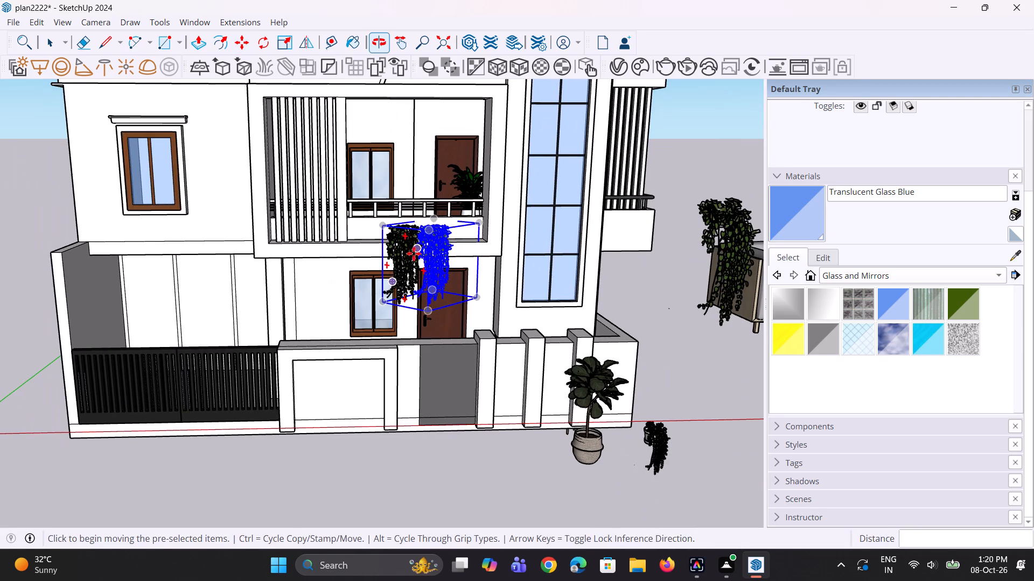
key(space)
key(space)
click(673, 292)
Examine the pair of hanging foliage in front of the balcony from several angles and distances.
middle_drag(485, 291, 386, 294)
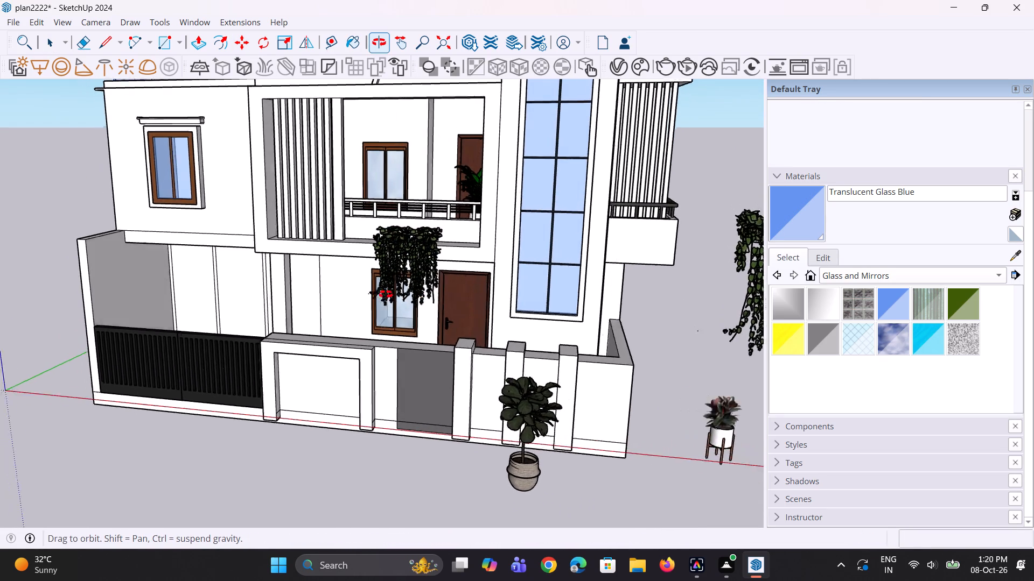
middle_drag(386, 294, 458, 290)
scroll(450, 273, up, 3)
middle_drag(448, 268, 410, 308)
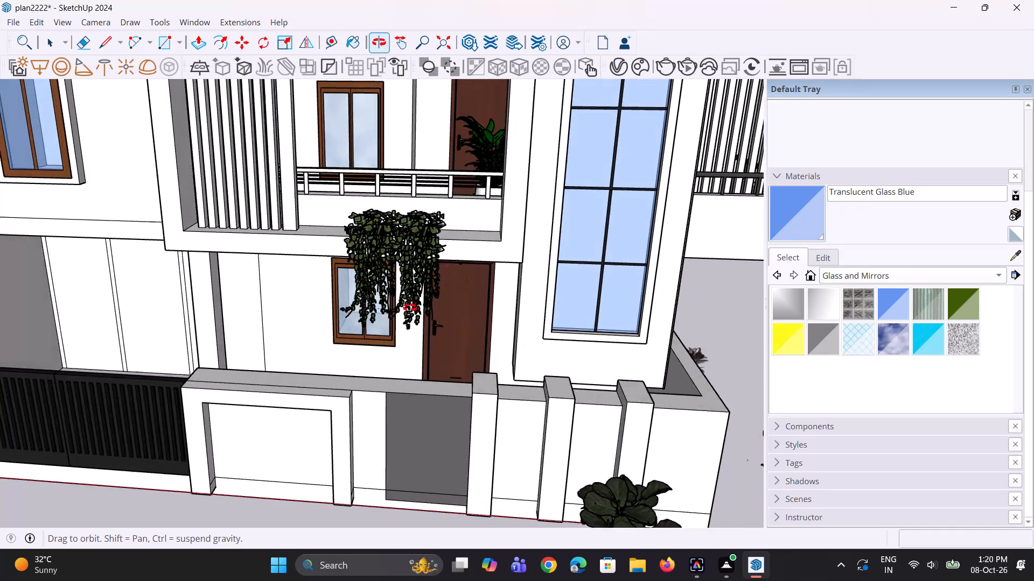
middle_drag(410, 308, 397, 309)
middle_drag(433, 280, 368, 348)
scroll(439, 313, up, 2)
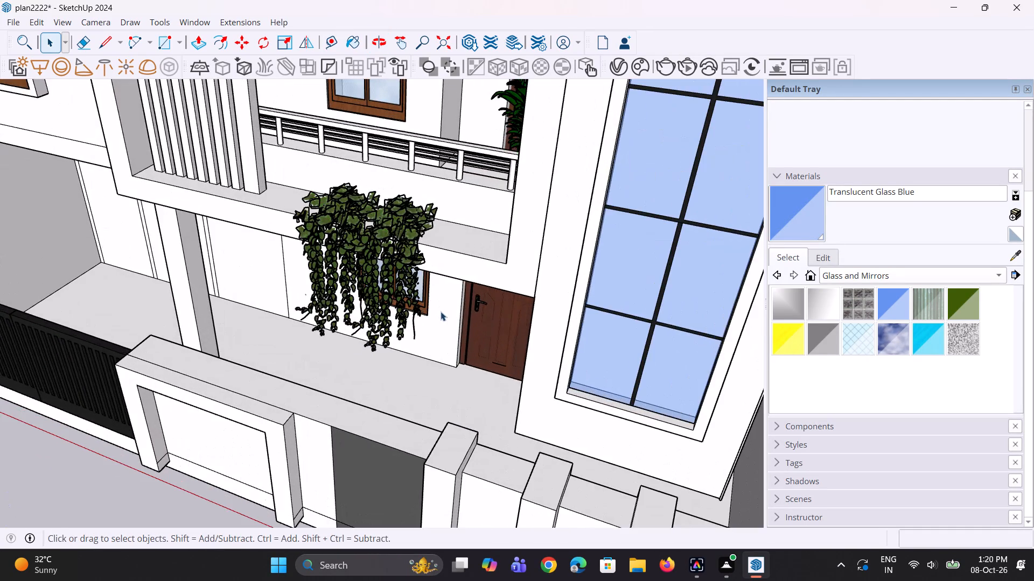
middle_drag(447, 311, 417, 330)
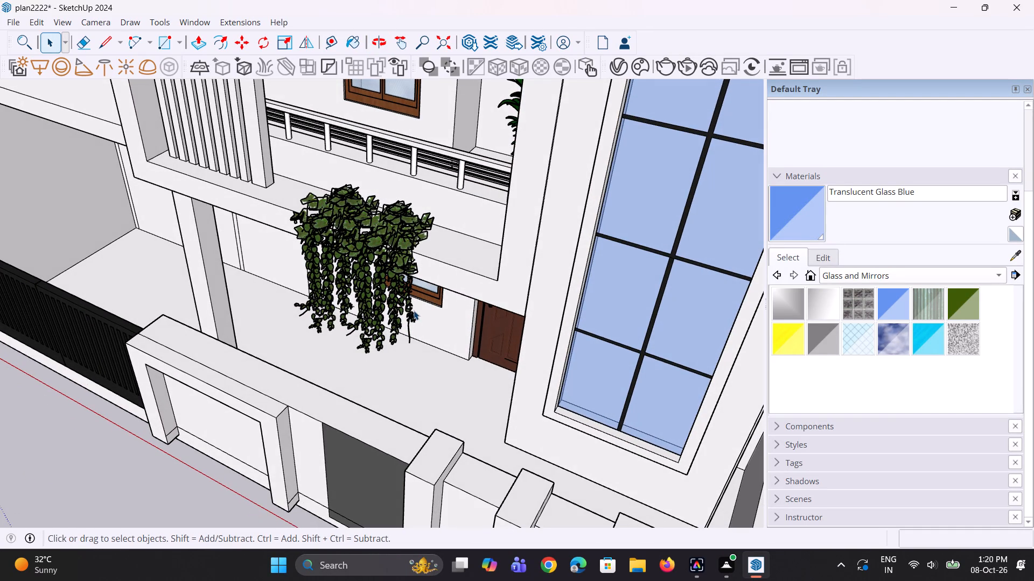
scroll(379, 230, down, 4)
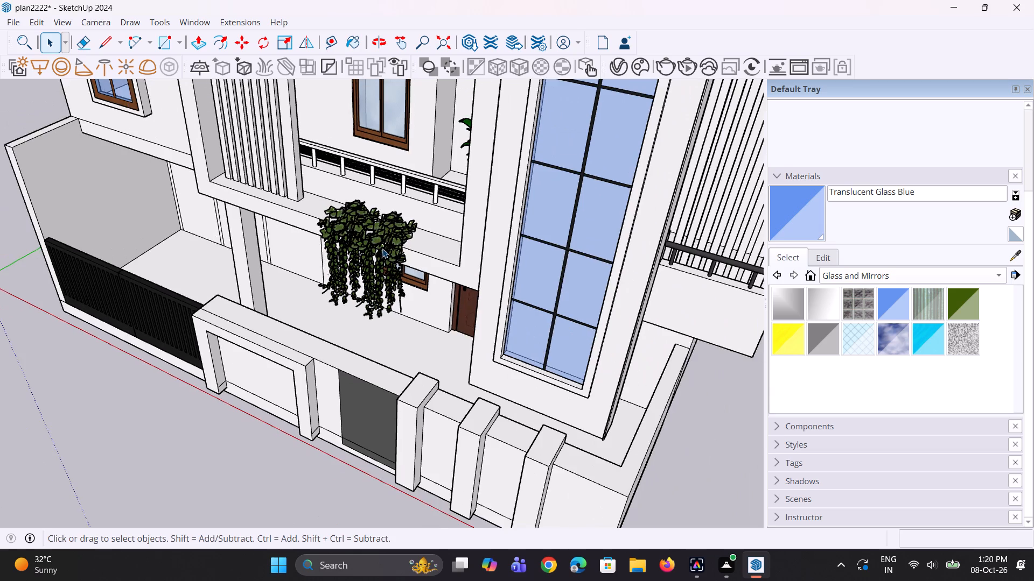
middle_drag(385, 263, 446, 233)
scroll(444, 238, down, 3)
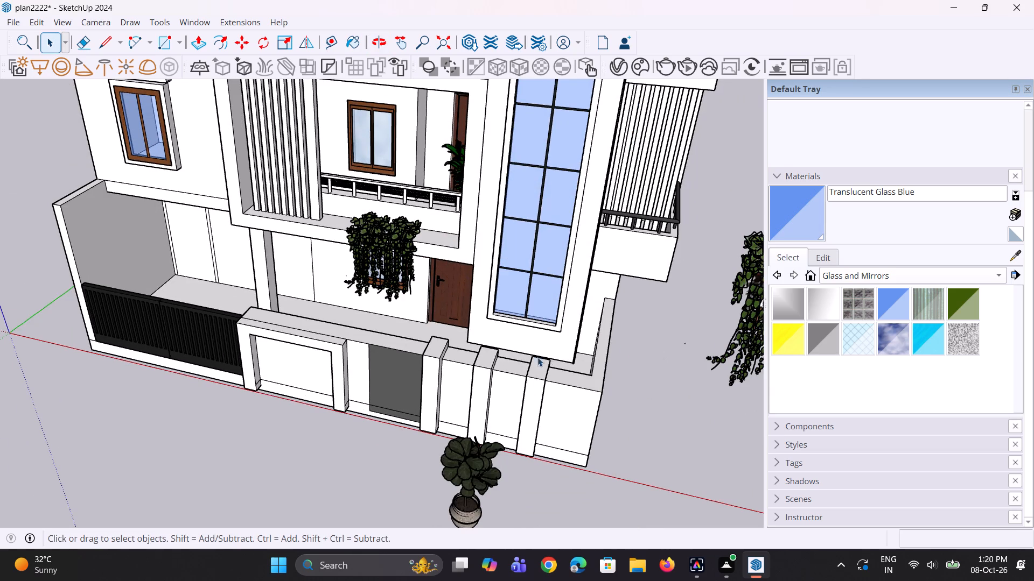
middle_drag(536, 357, 526, 330)
scroll(371, 292, up, 5)
middle_drag(392, 295, 486, 247)
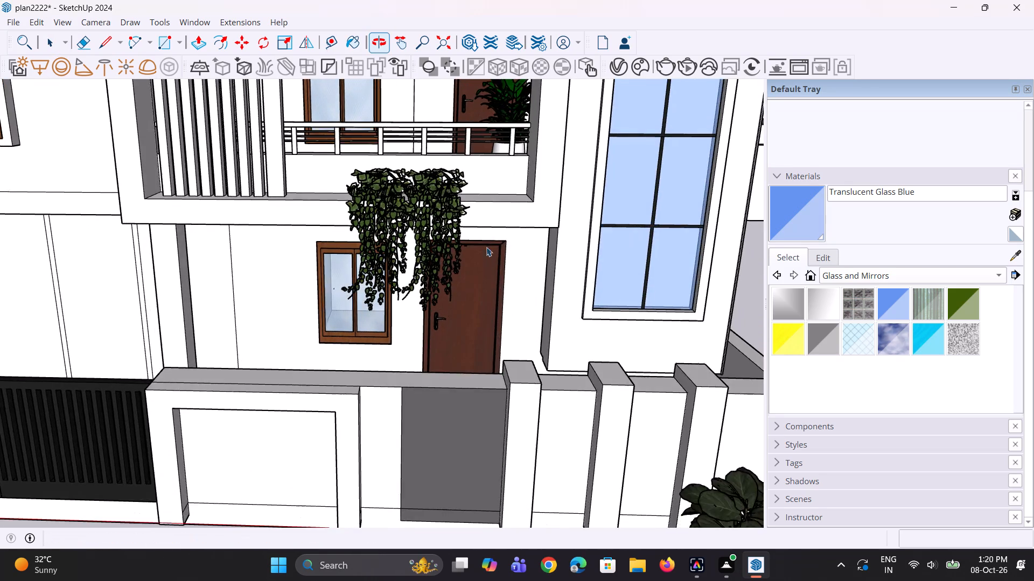
scroll(441, 254, up, 2)
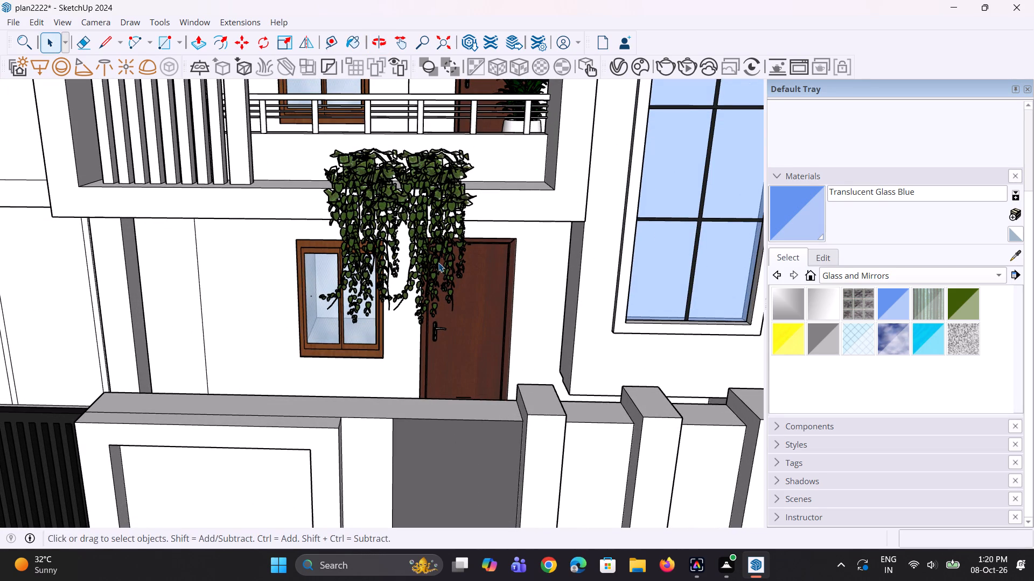
scroll(445, 267, down, 13)
Move the original smaller hanging foliage, nearer the vertical slats, a few inches toward the balcony wall.
scroll(407, 243, up, 4)
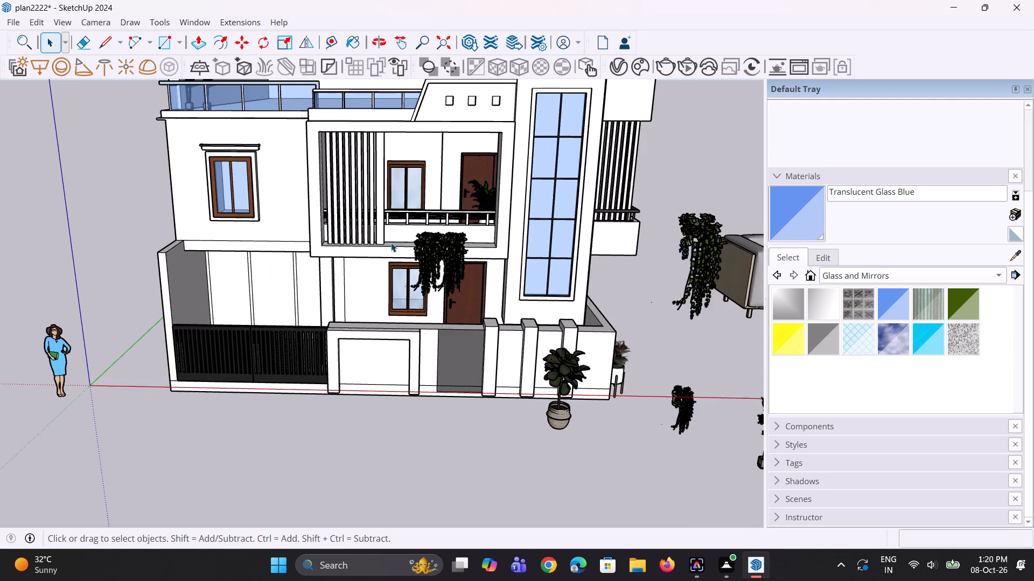
scroll(391, 243, up, 2)
middle_drag(428, 269, 607, 314)
scroll(518, 279, up, 8)
middle_drag(406, 258, 410, 264)
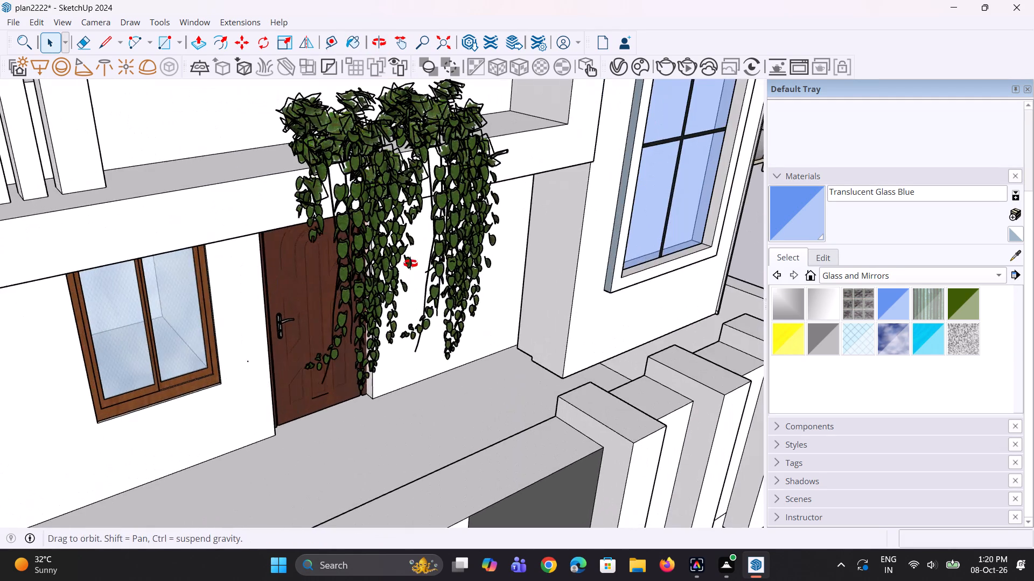
middle_drag(410, 264, 537, 294)
click(497, 215)
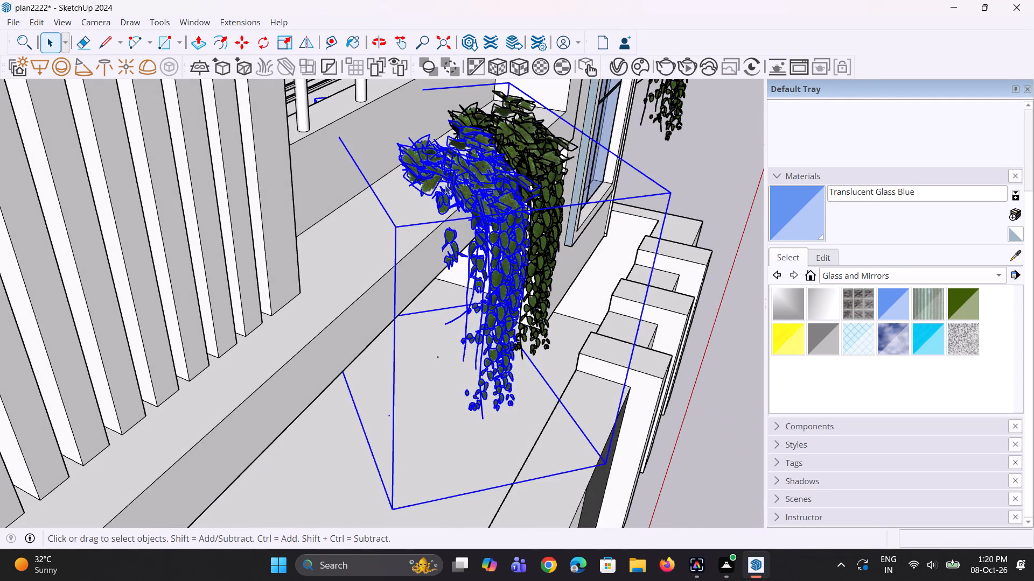
scroll(439, 176, up, 5)
key(m)
click(438, 176)
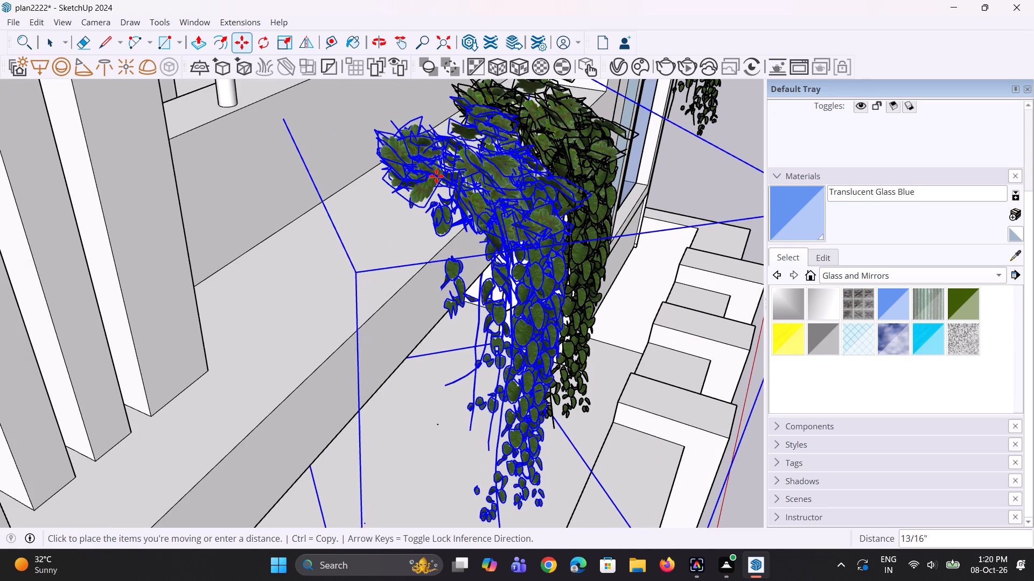
click(388, 160)
key(space)
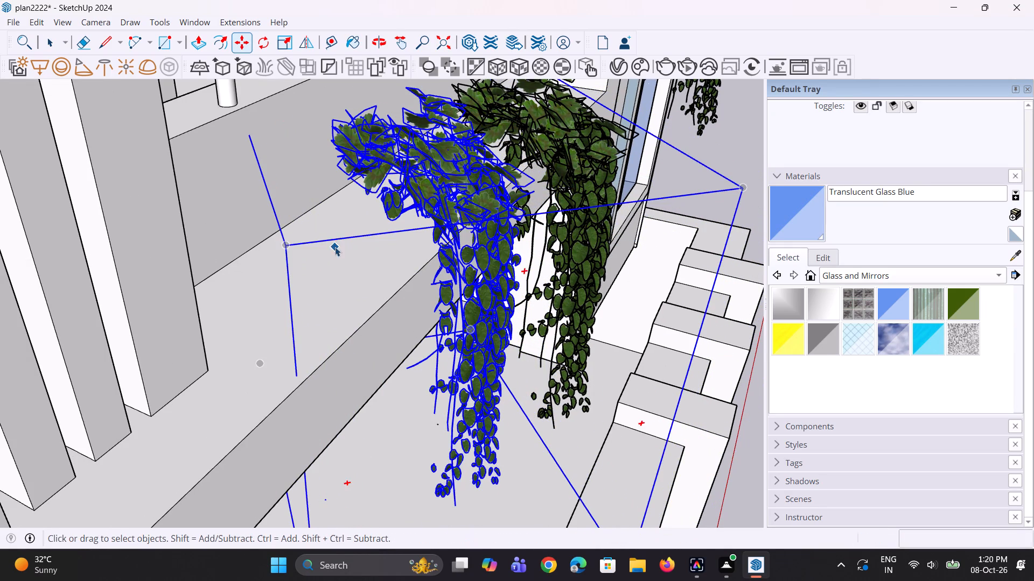
Move the copied hanging foliage nearer the tall window about 4 13/16" along the green axis toward the balcony wall, and deselect it.
key(space)
scroll(332, 274, down, 6)
click(602, 191)
scroll(412, 189, up, 2)
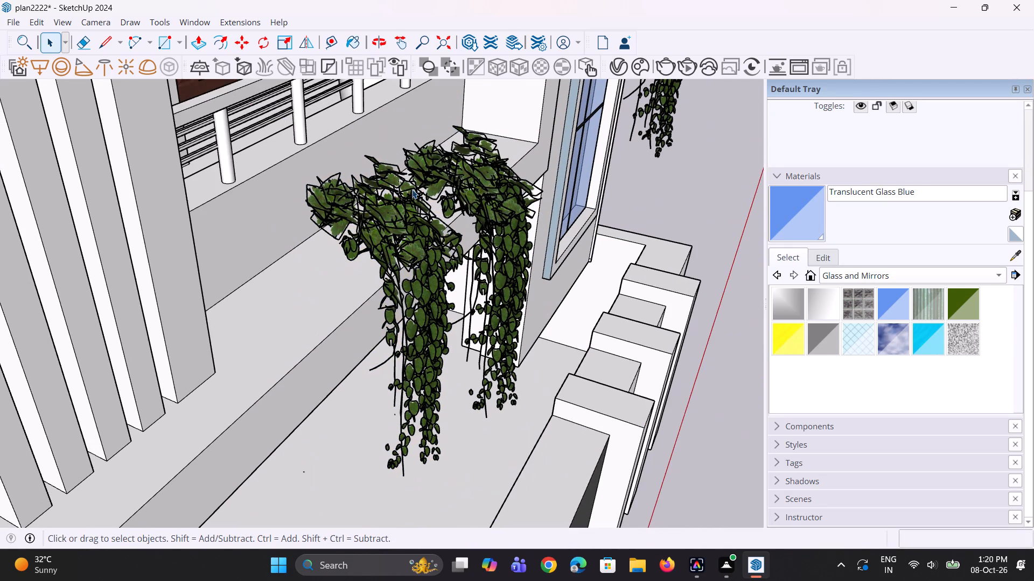
click(451, 187)
scroll(452, 187, up, 3)
key(m)
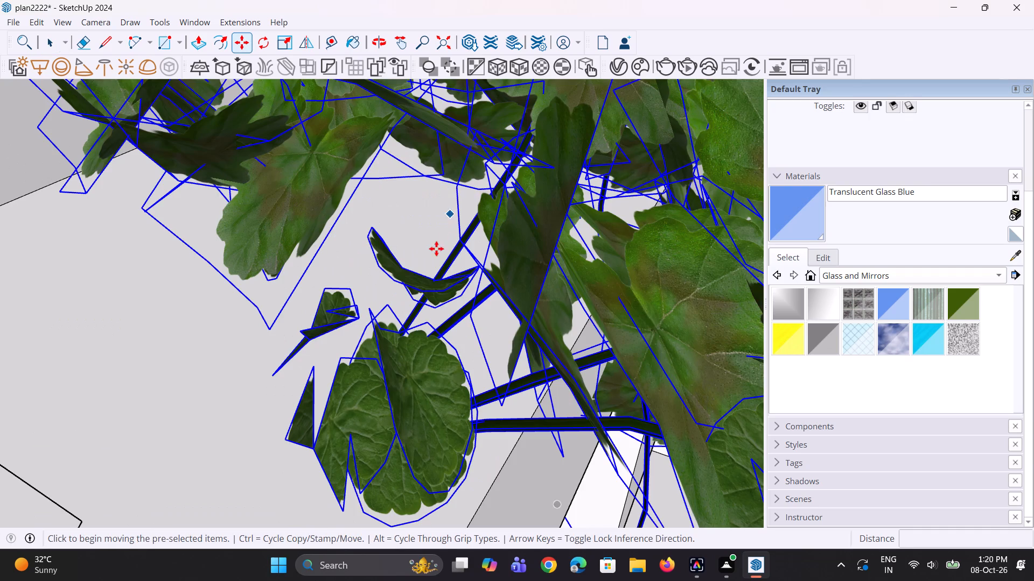
scroll(436, 253, down, 20)
scroll(436, 253, down, 1)
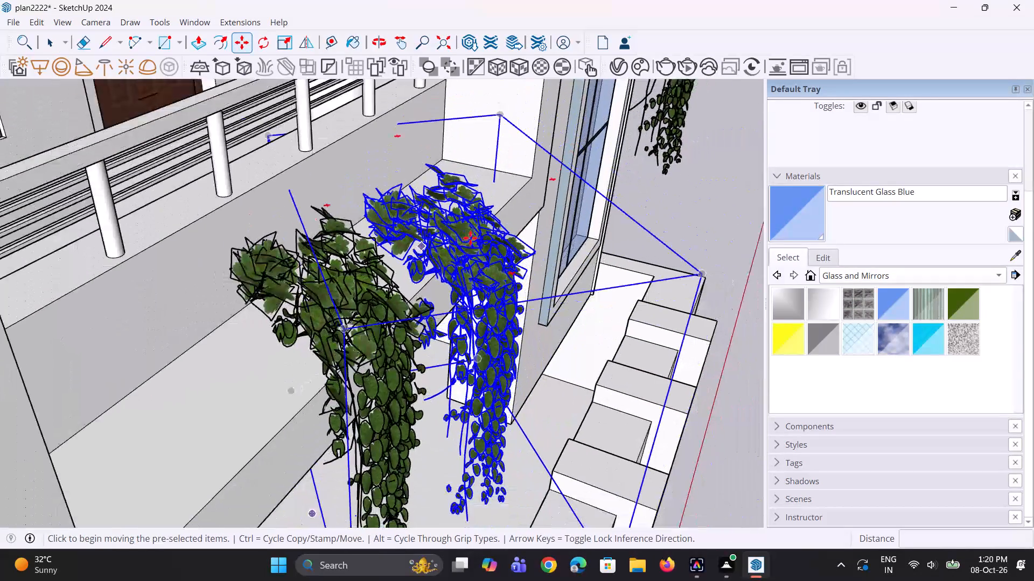
click(451, 218)
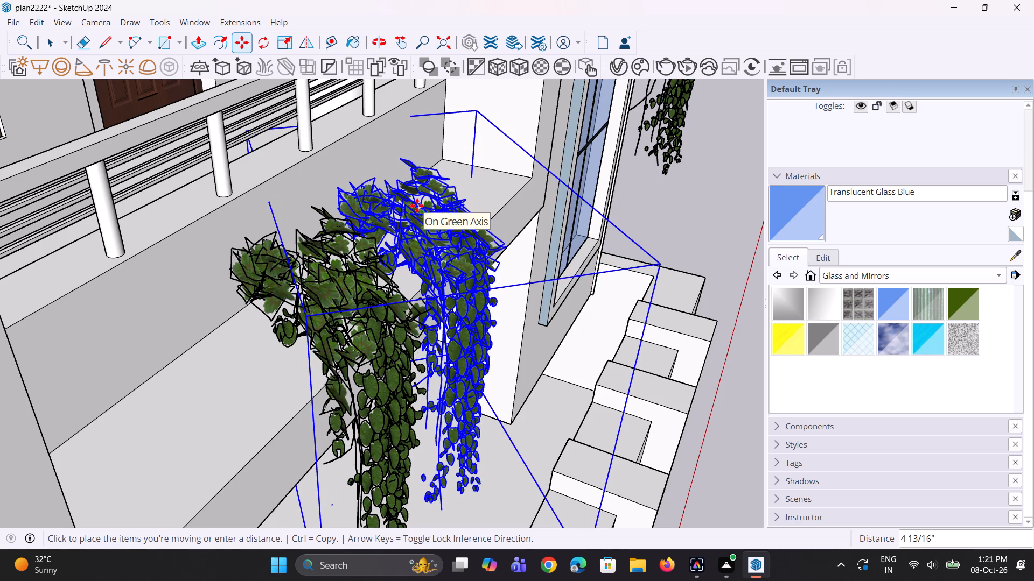
click(417, 206)
key(space)
key(space)
click(683, 213)
Examine the pair of hanging foliage against the balcony front from above and from the front of the house.
middle_drag(602, 282, 514, 248)
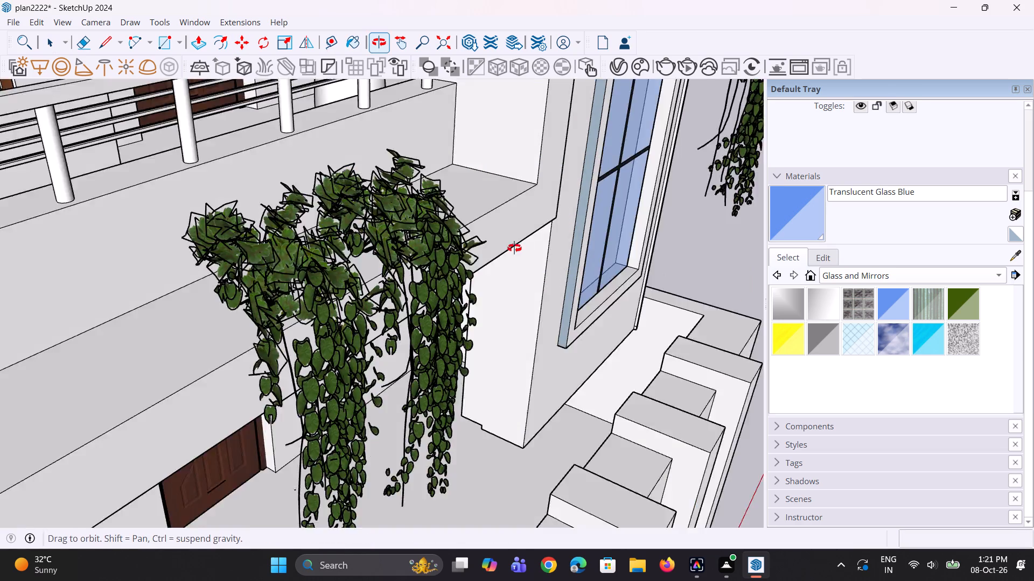
middle_drag(514, 248, 498, 244)
scroll(497, 243, down, 7)
middle_drag(491, 241, 333, 181)
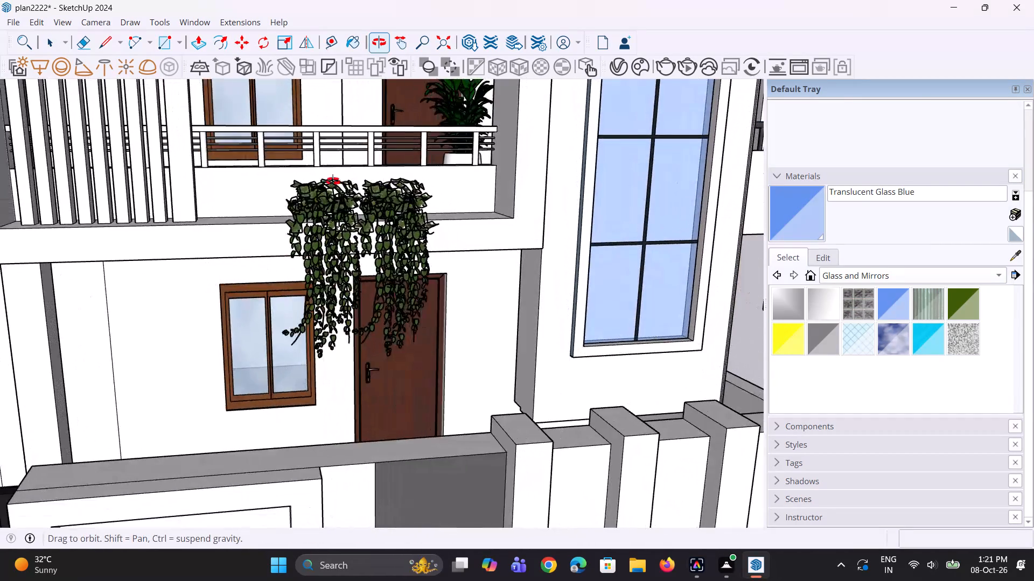
middle_drag(333, 181, 311, 130)
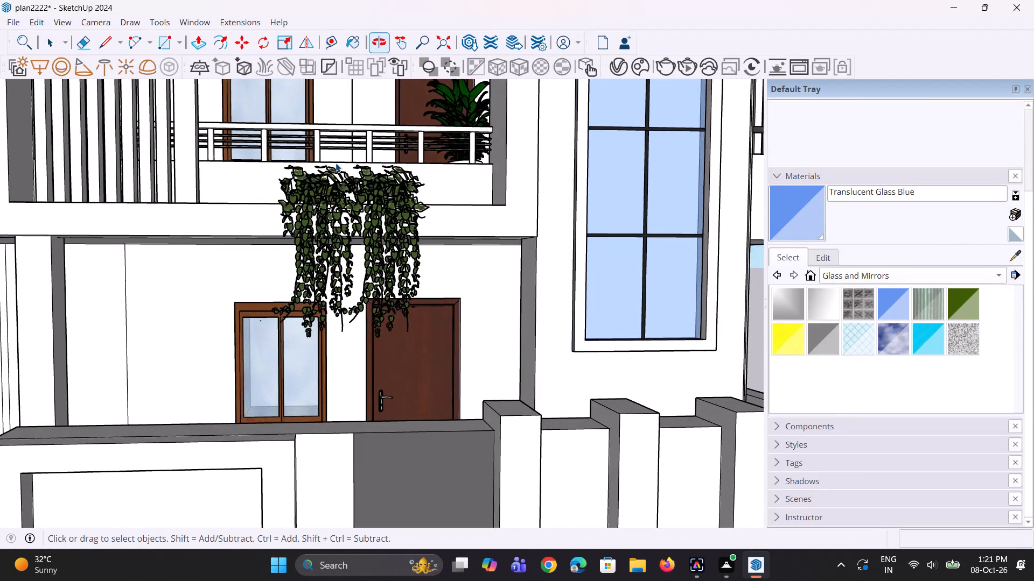
scroll(374, 186, down, 7)
middle_drag(368, 223, 356, 252)
scroll(341, 229, up, 2)
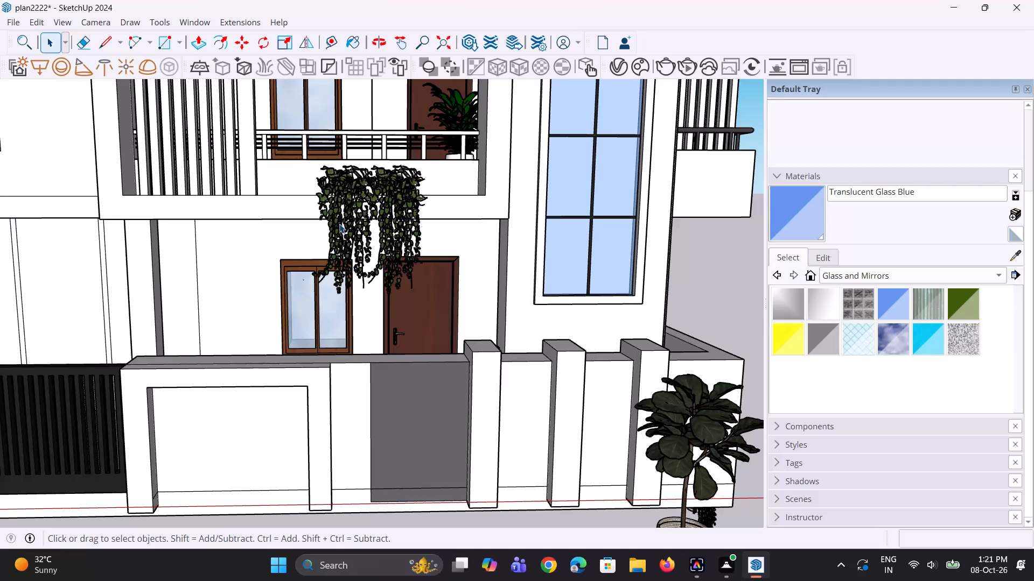
middle_drag(348, 226, 349, 255)
scroll(348, 256, up, 1)
scroll(420, 254, up, 1)
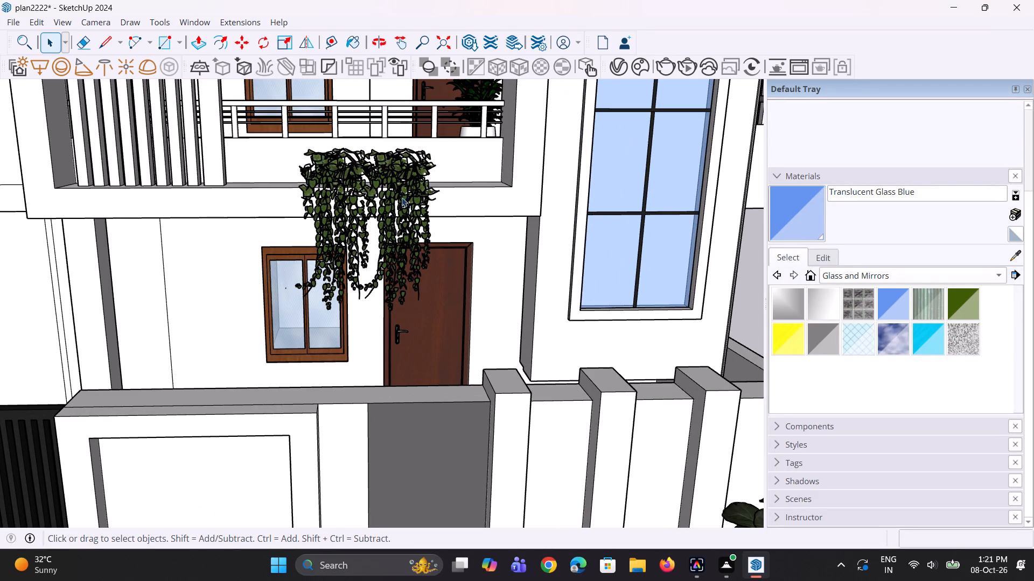
Copy the hanging foliage nearer the tall window about 1' 11 1/2" across the balcony front toward that window, and deselect the copy.
click(398, 187)
scroll(399, 186, up, 2)
key(m)
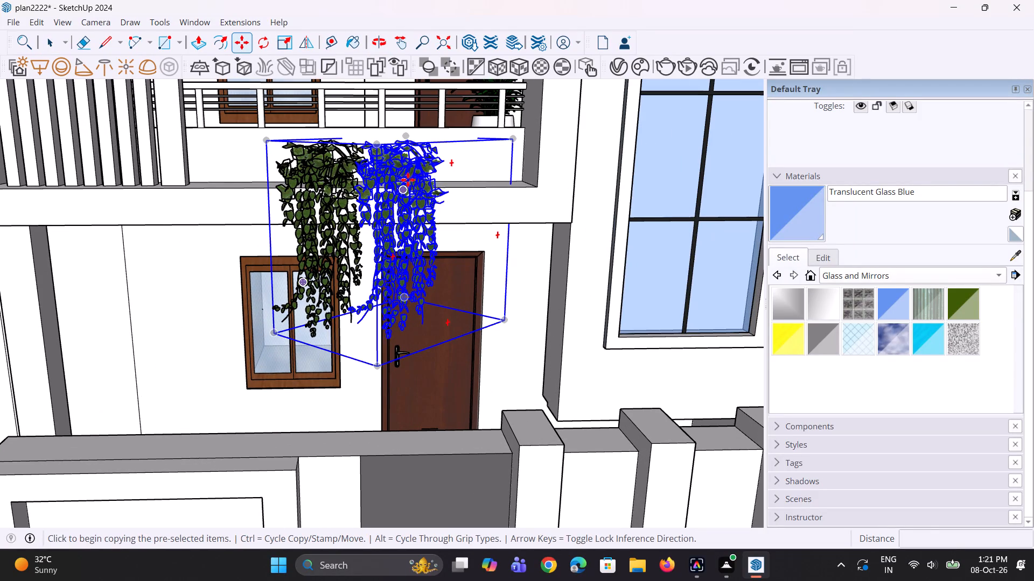
drag(409, 177, 416, 181)
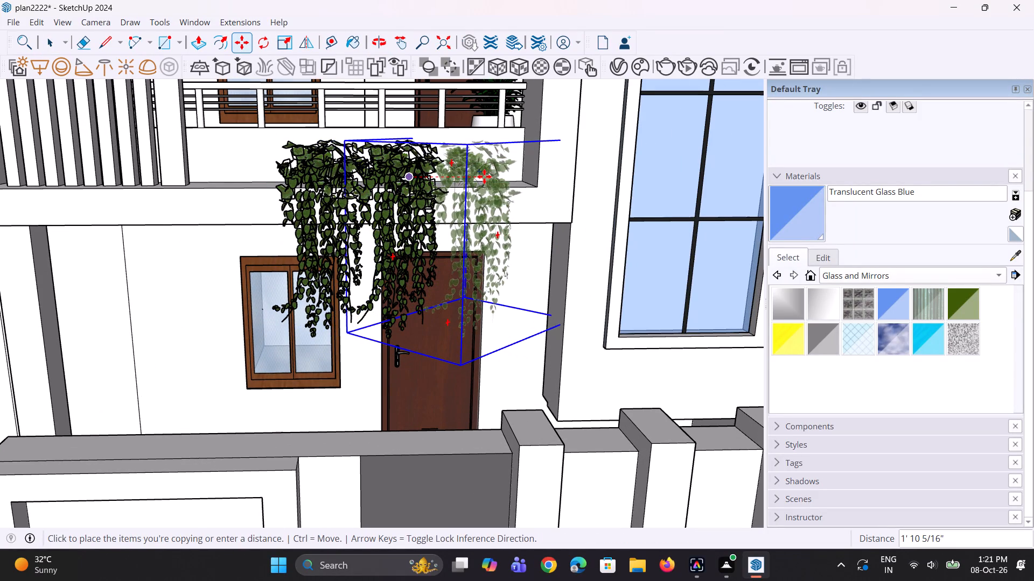
click(487, 177)
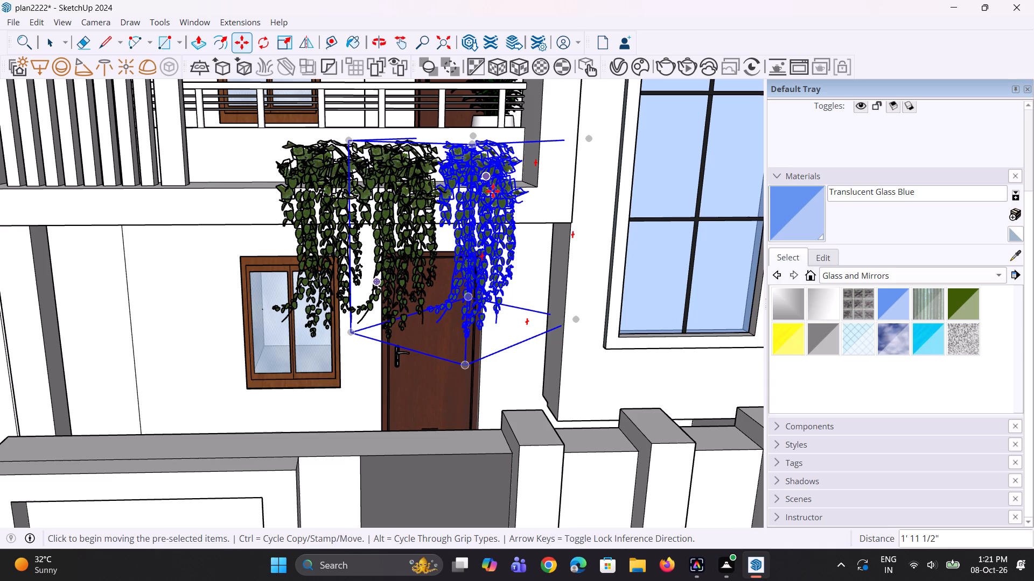
key(space)
scroll(407, 235, down, 3)
key(space)
scroll(397, 235, down, 3)
click(653, 258)
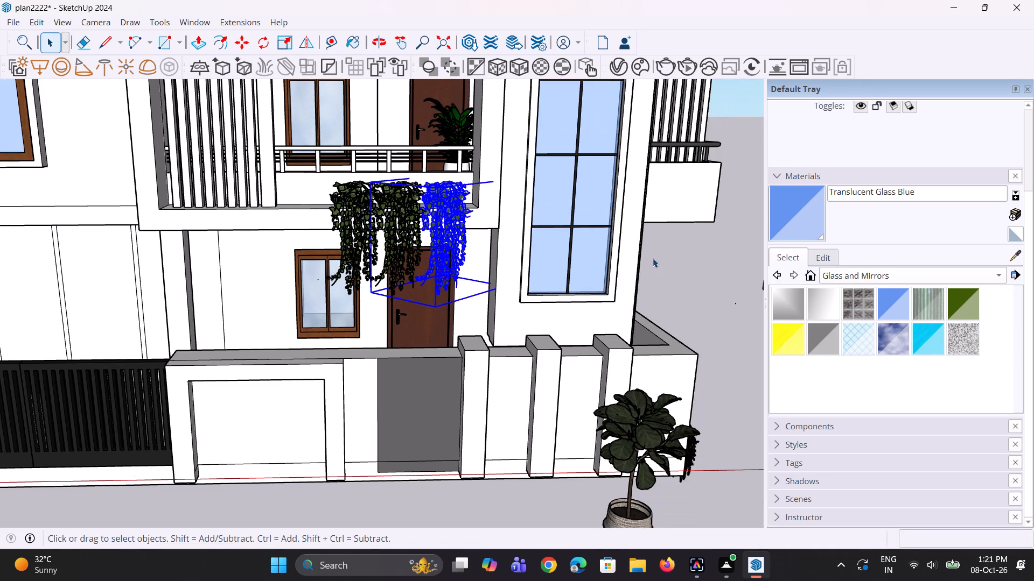
Examine the row of hanging foliage along the balcony against the whole front facade from several distances and angles.
scroll(379, 256, up, 1)
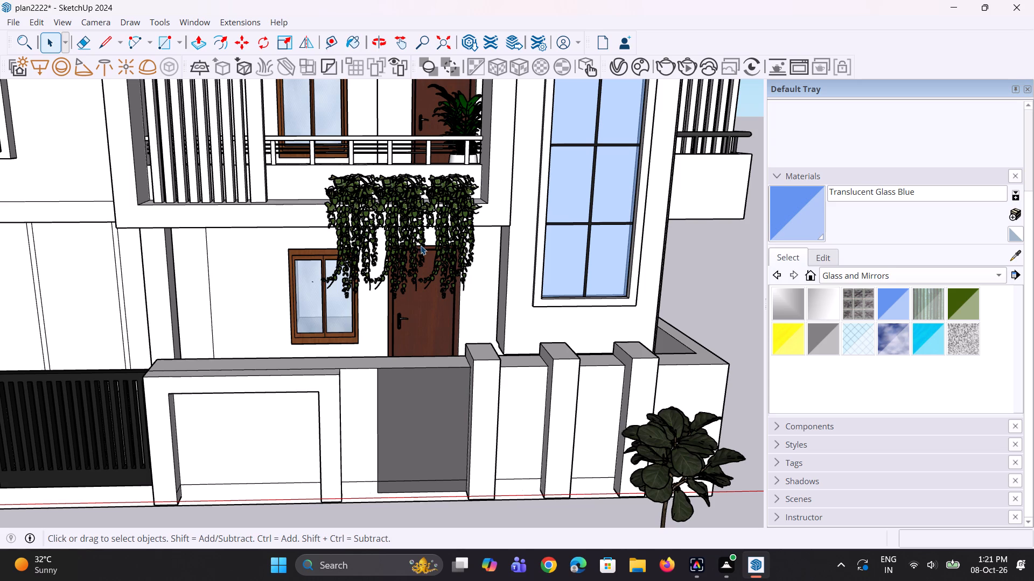
scroll(418, 245, down, 8)
click(631, 287)
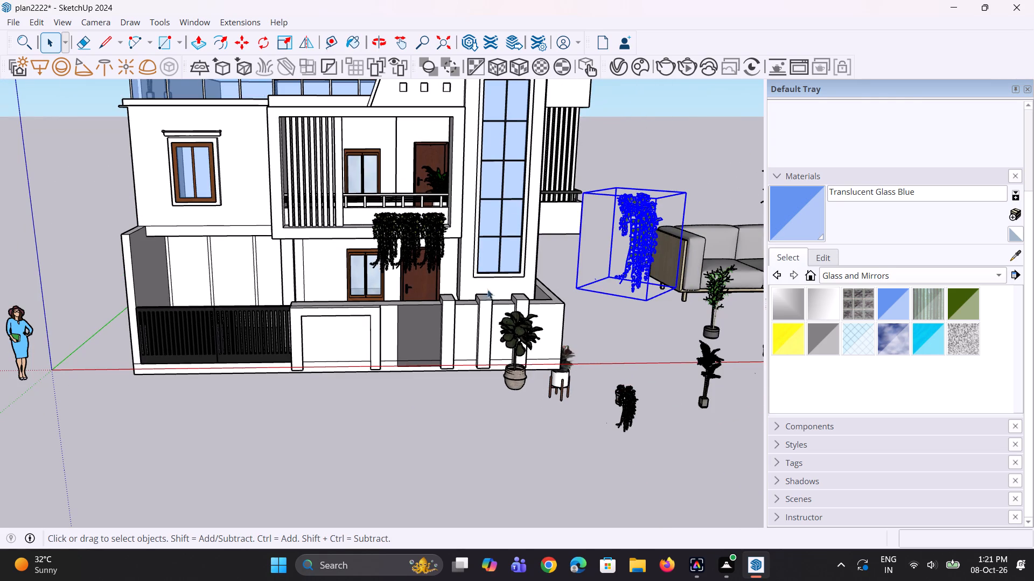
click(551, 288)
scroll(430, 254, up, 2)
click(614, 284)
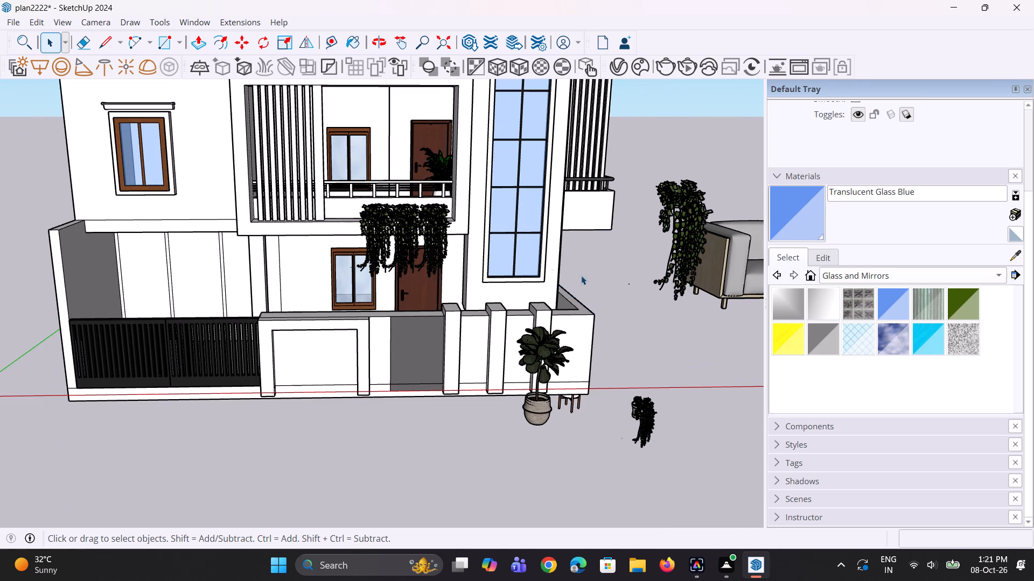
scroll(431, 217, up, 2)
scroll(430, 217, down, 3)
middle_drag(427, 221, 438, 248)
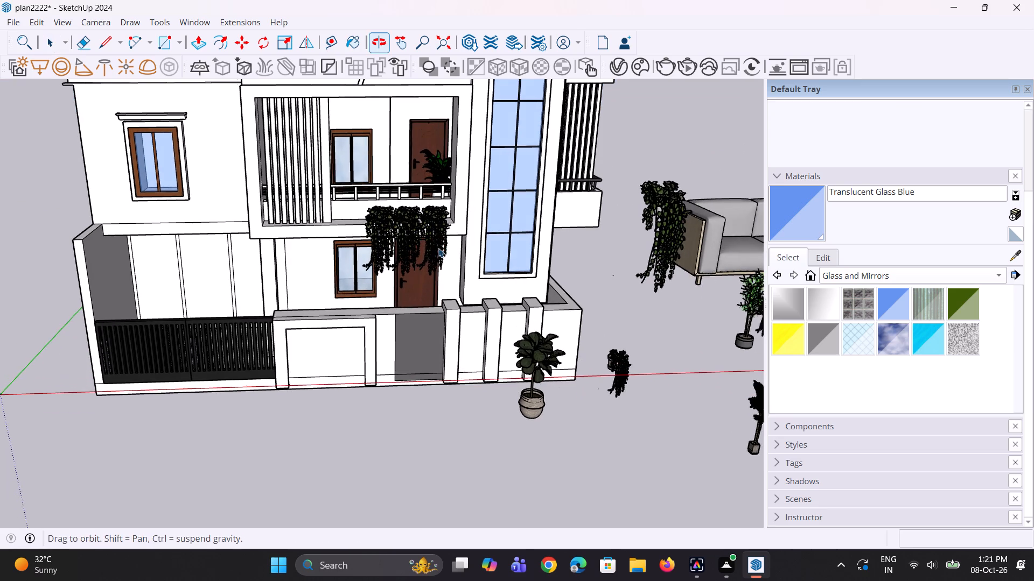
scroll(428, 253, up, 6)
middle_drag(428, 245, 469, 251)
scroll(448, 250, down, 3)
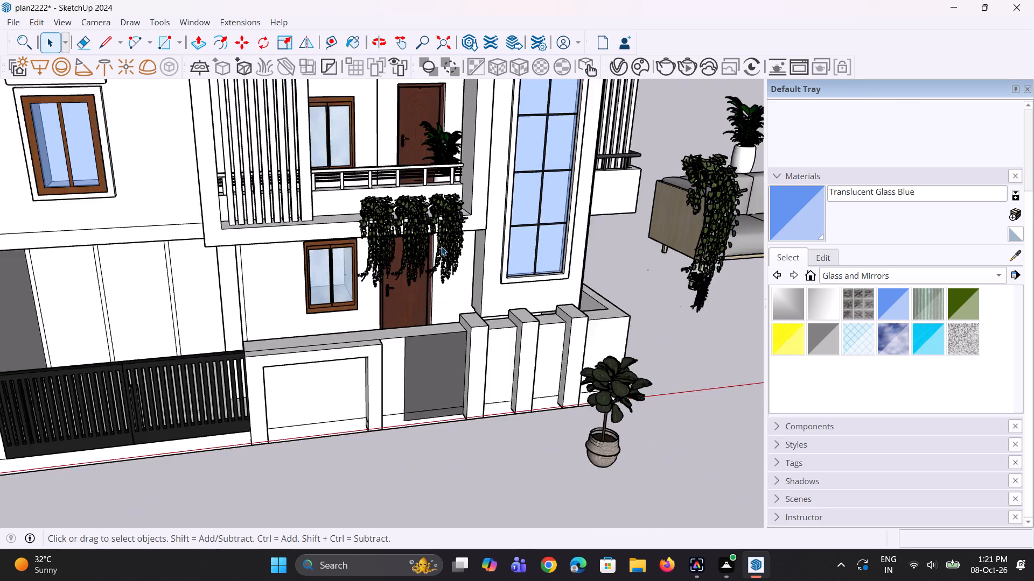
scroll(441, 246, down, 4)
middle_drag(437, 245, 413, 224)
Import the Planting+101 model from the Downloads folder and place it on the ground beside the house's front boundary wall.
click(8, 23)
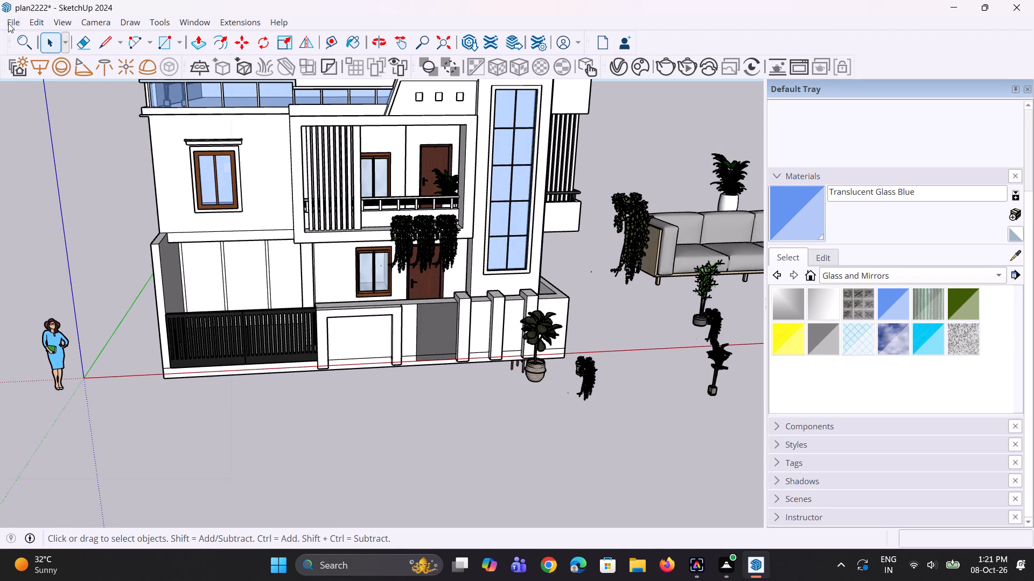
click(49, 212)
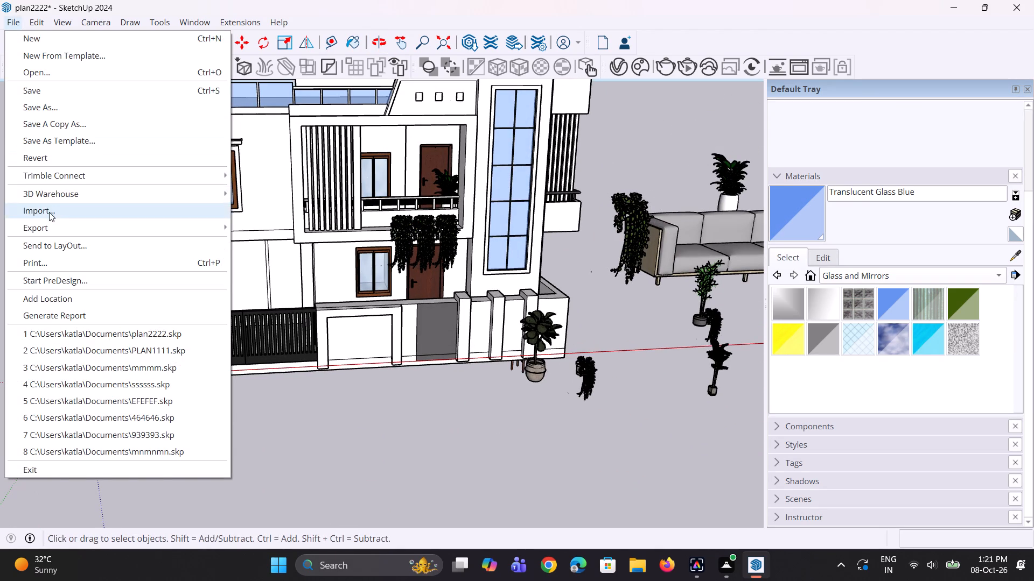
scroll(280, 209, down, 9)
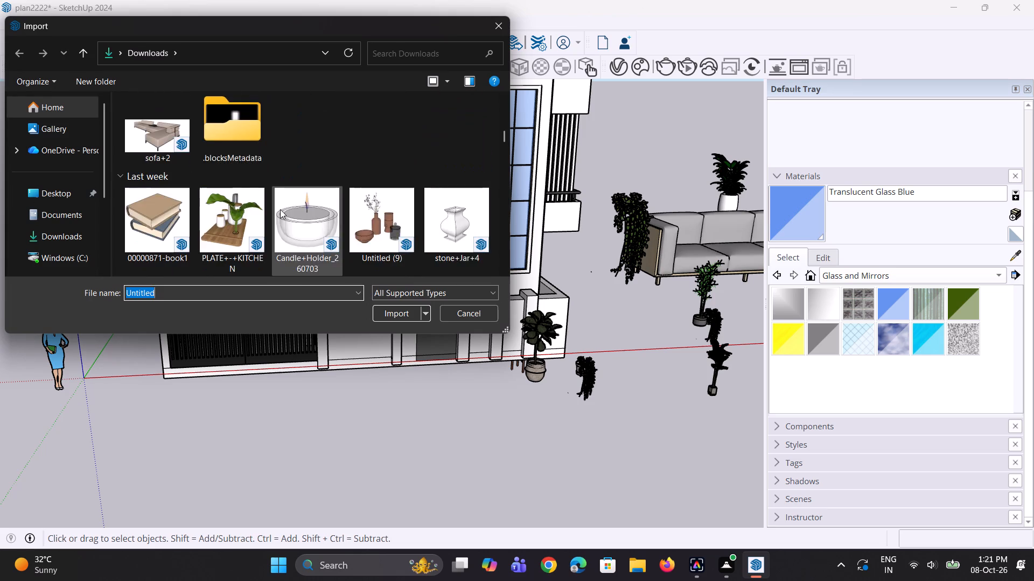
scroll(280, 209, down, 6)
scroll(281, 208, up, 1)
scroll(282, 208, down, 4)
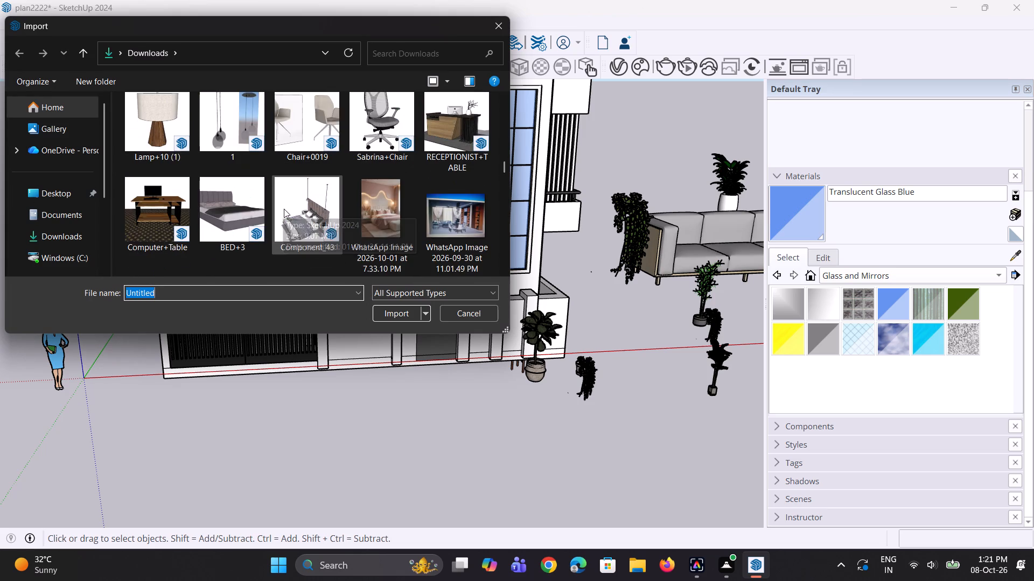
scroll(284, 209, down, 4)
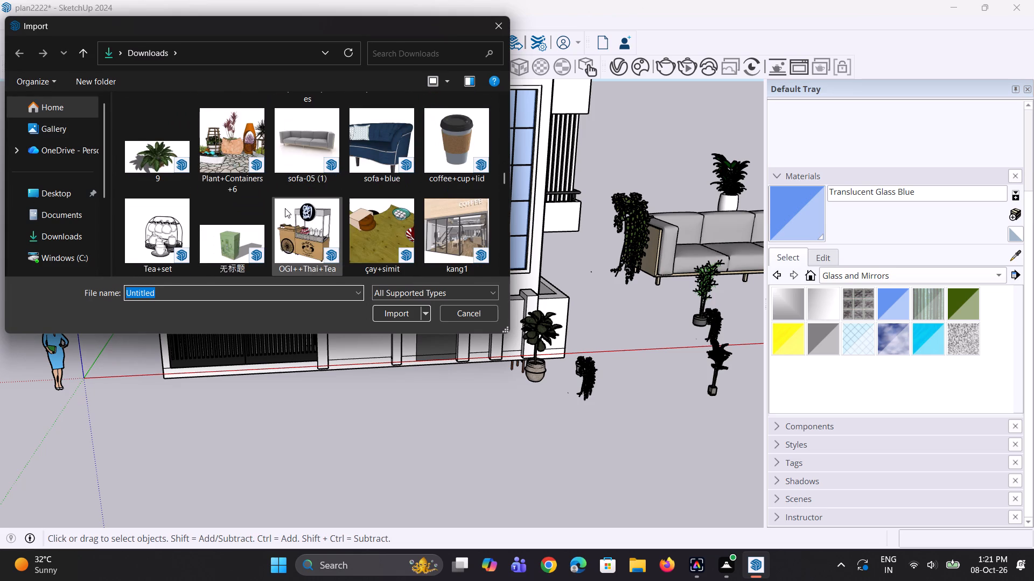
scroll(164, 155, up, 1)
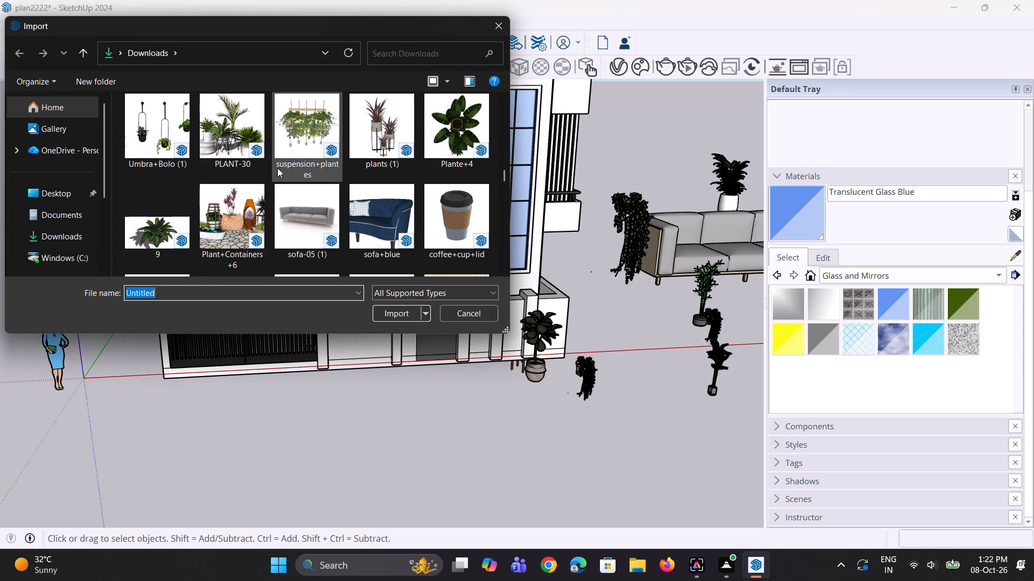
scroll(277, 168, up, 1)
scroll(277, 168, down, 2)
scroll(277, 168, up, 1)
scroll(280, 171, down, 2)
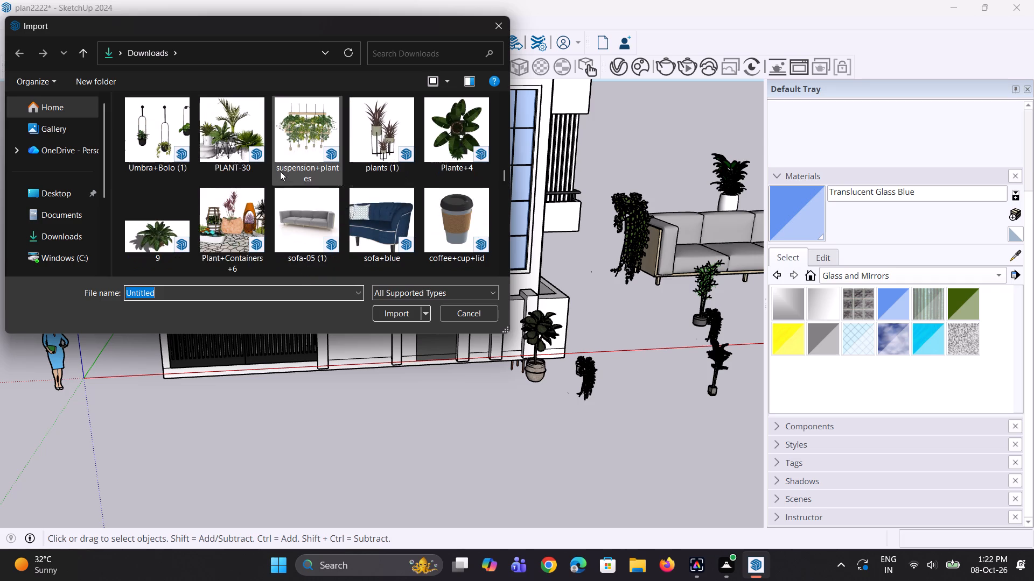
scroll(292, 182, down, 4)
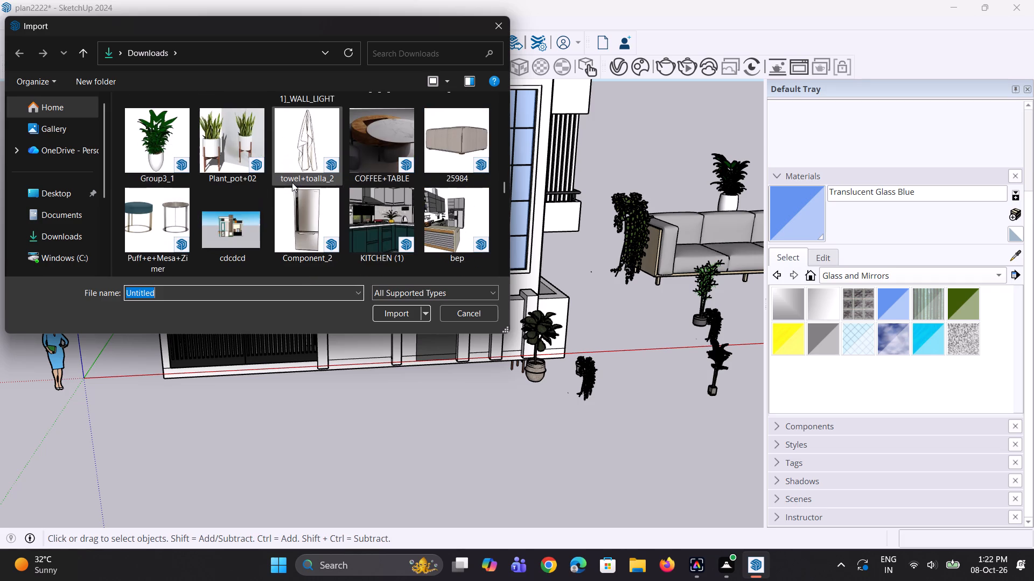
scroll(292, 182, down, 5)
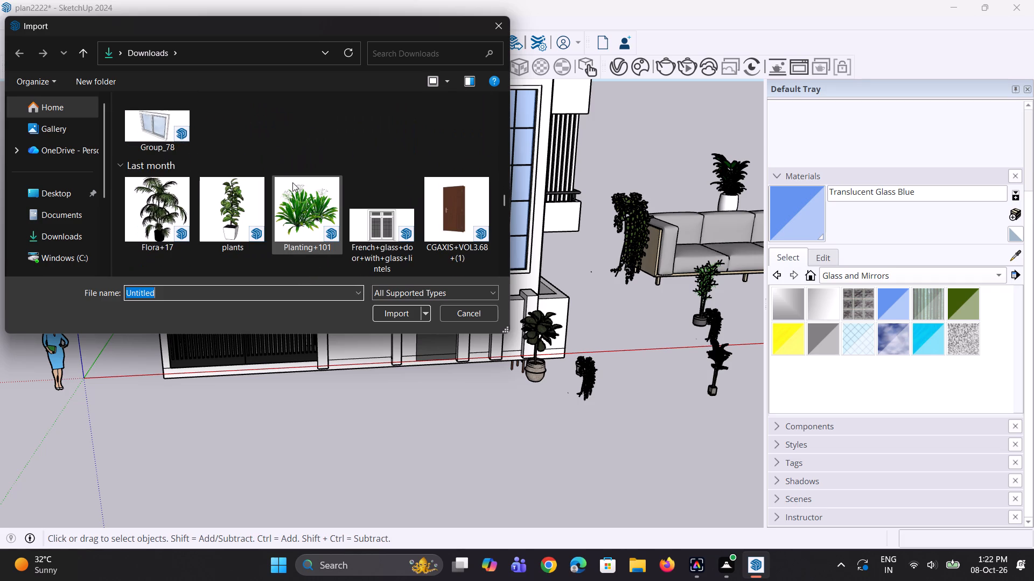
click(311, 198)
click(403, 312)
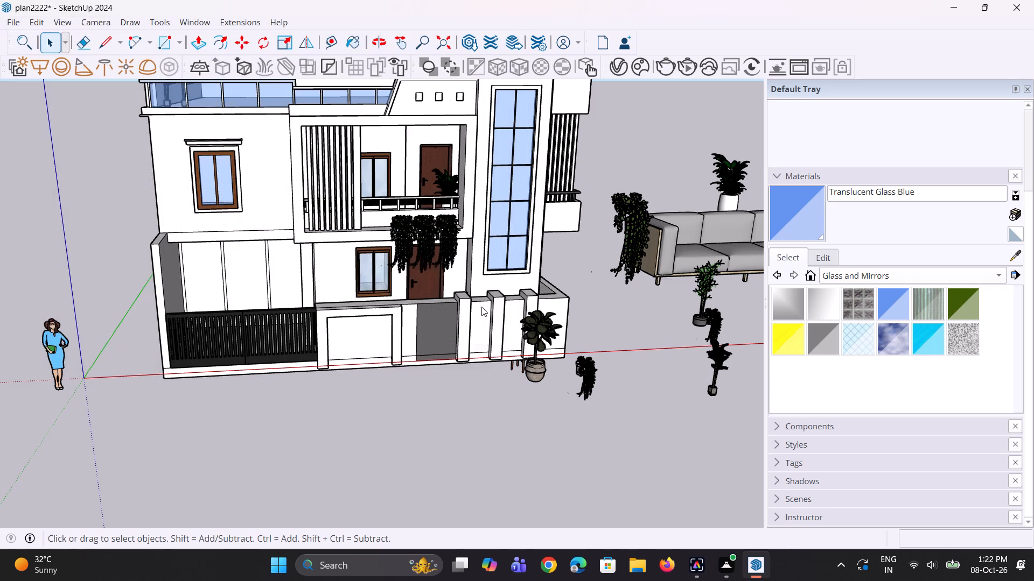
click(646, 314)
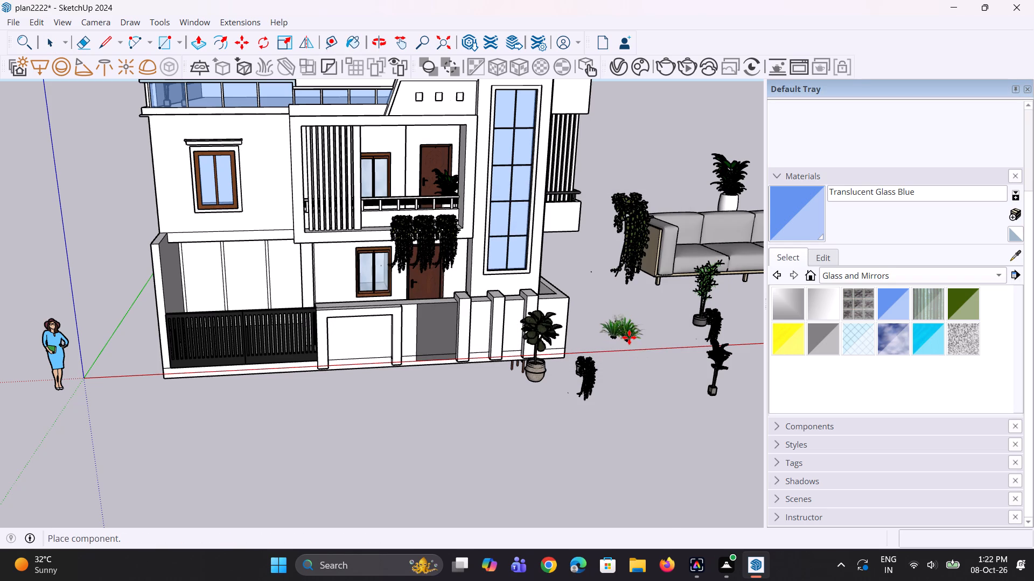
click(629, 337)
Rotate the imported Planting+101 plant by about 166 degrees around a point at its base.
scroll(630, 335, up, 5)
click(266, 39)
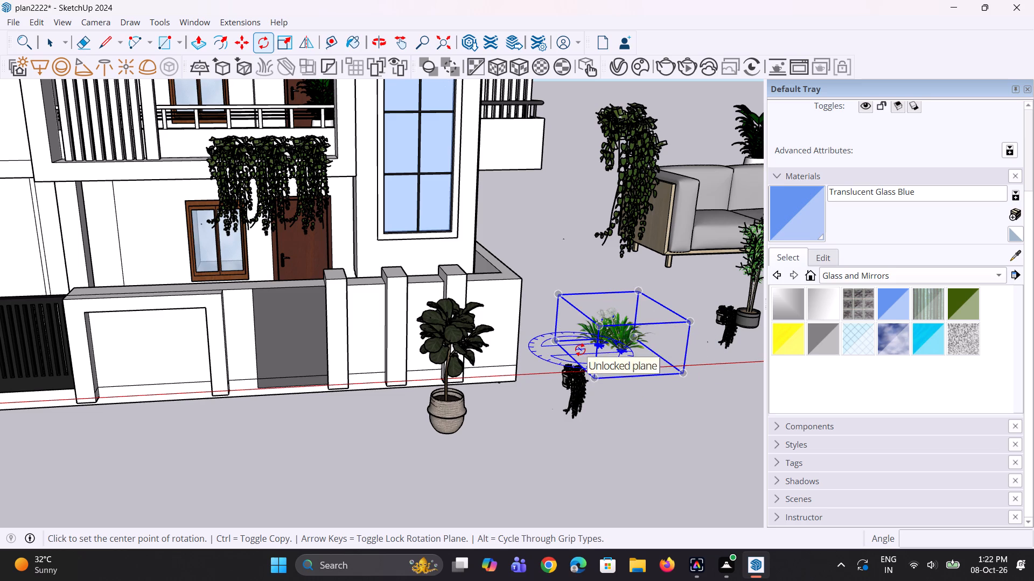
click(595, 343)
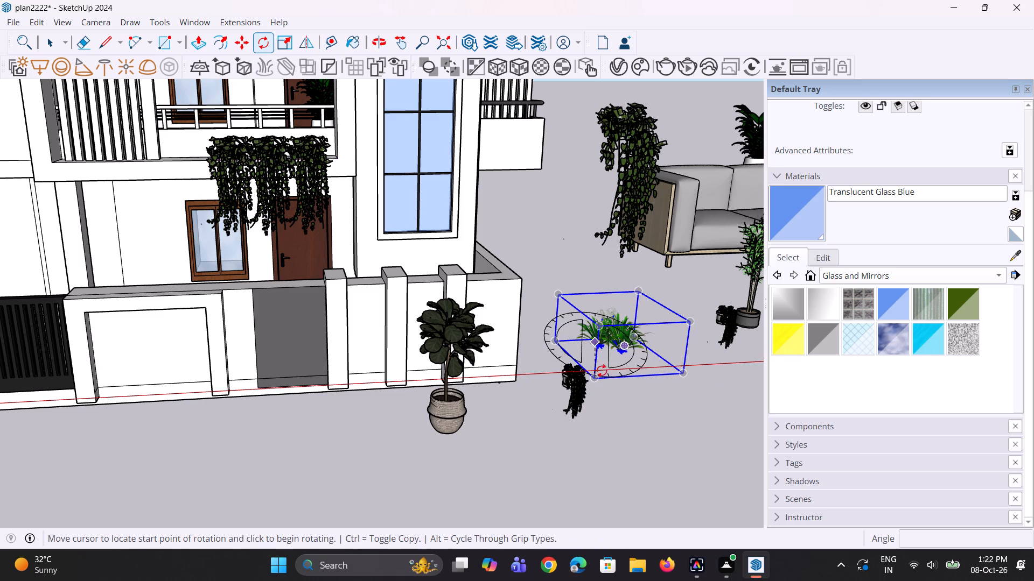
click(602, 371)
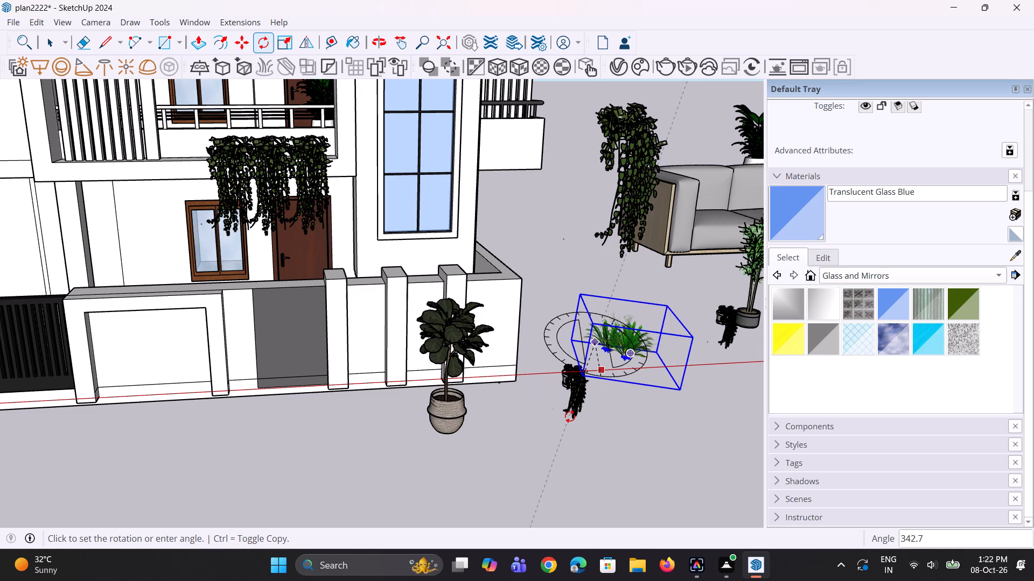
click(563, 413)
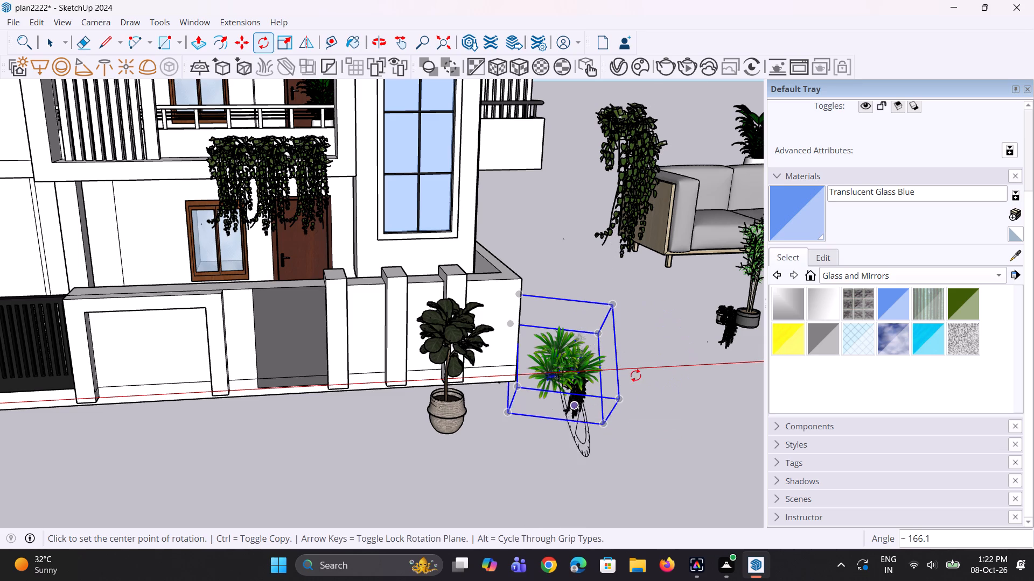
scroll(630, 356, up, 1)
key(space)
key(space)
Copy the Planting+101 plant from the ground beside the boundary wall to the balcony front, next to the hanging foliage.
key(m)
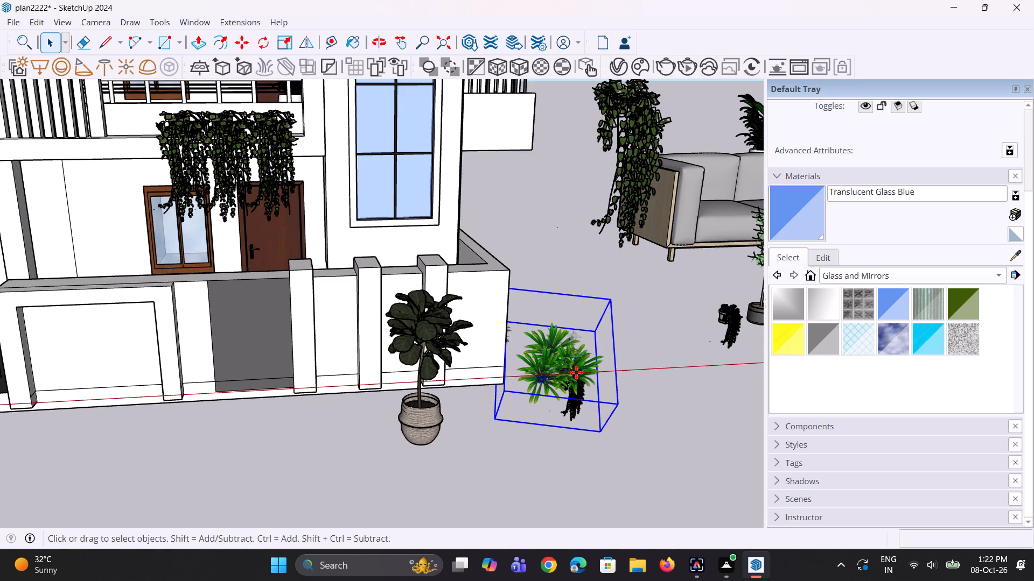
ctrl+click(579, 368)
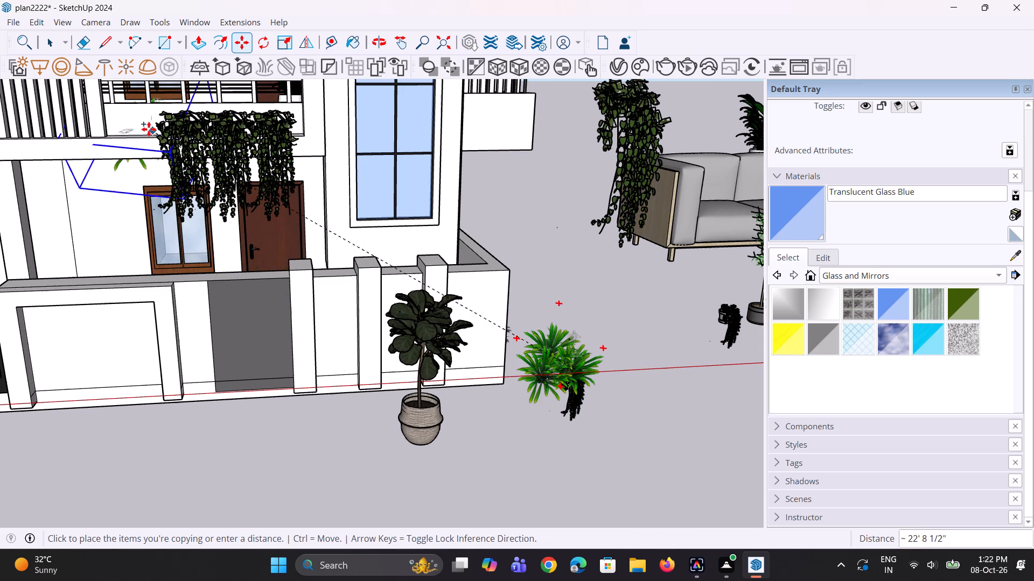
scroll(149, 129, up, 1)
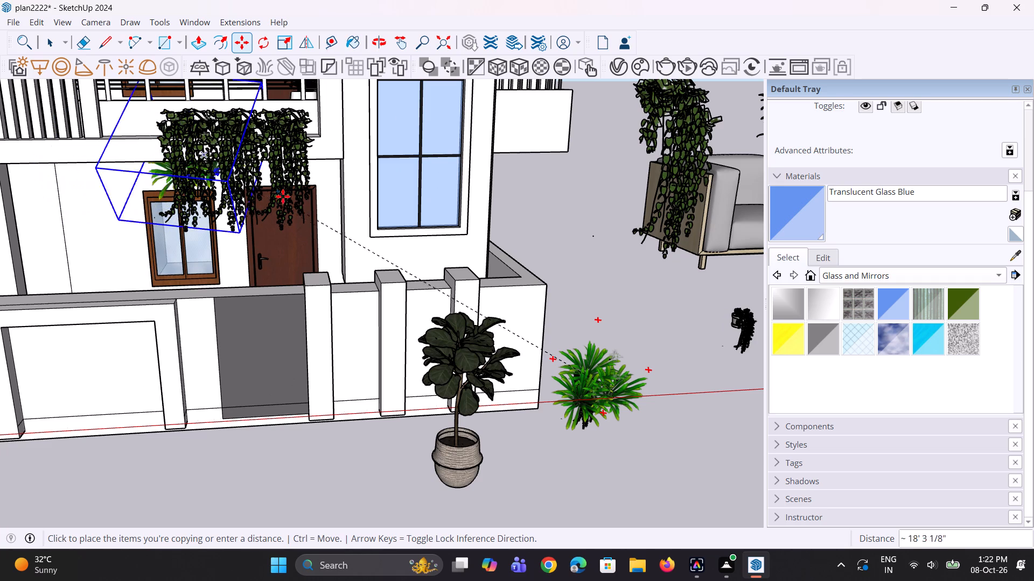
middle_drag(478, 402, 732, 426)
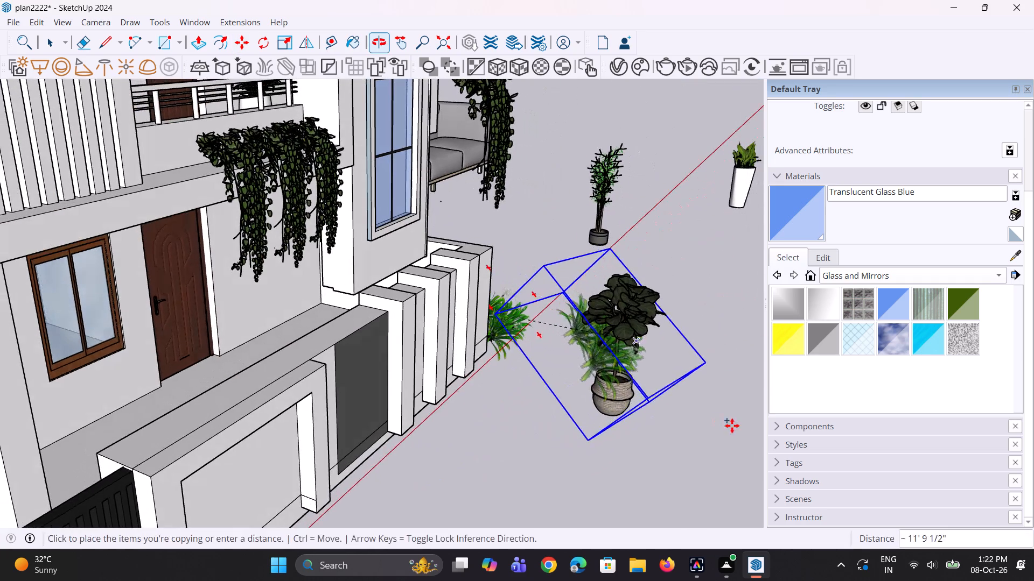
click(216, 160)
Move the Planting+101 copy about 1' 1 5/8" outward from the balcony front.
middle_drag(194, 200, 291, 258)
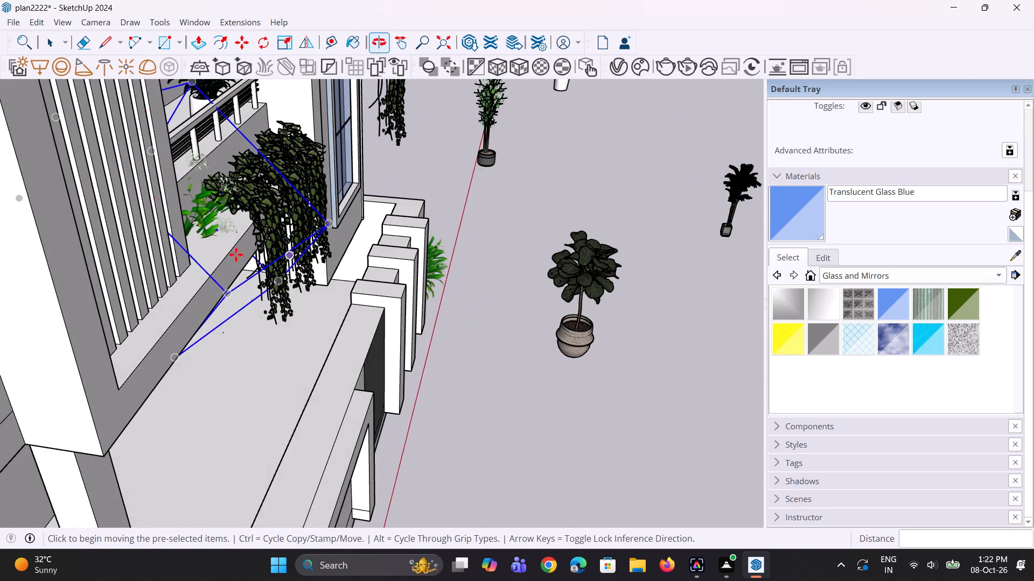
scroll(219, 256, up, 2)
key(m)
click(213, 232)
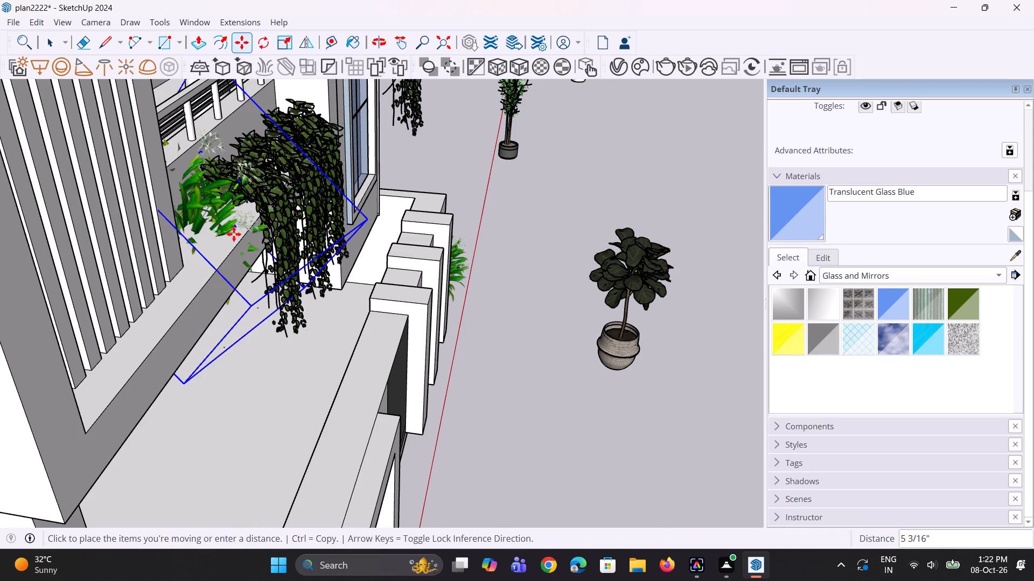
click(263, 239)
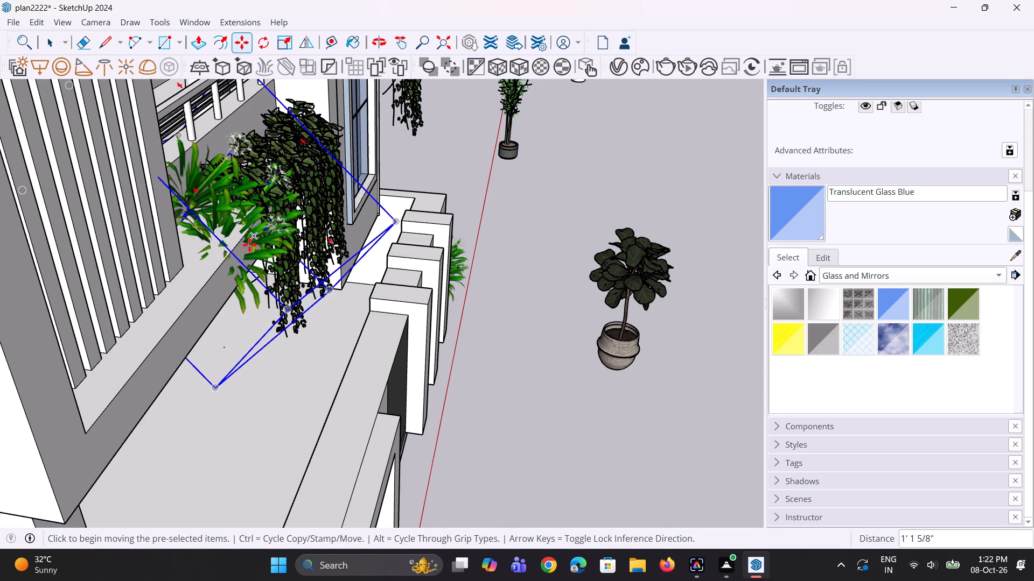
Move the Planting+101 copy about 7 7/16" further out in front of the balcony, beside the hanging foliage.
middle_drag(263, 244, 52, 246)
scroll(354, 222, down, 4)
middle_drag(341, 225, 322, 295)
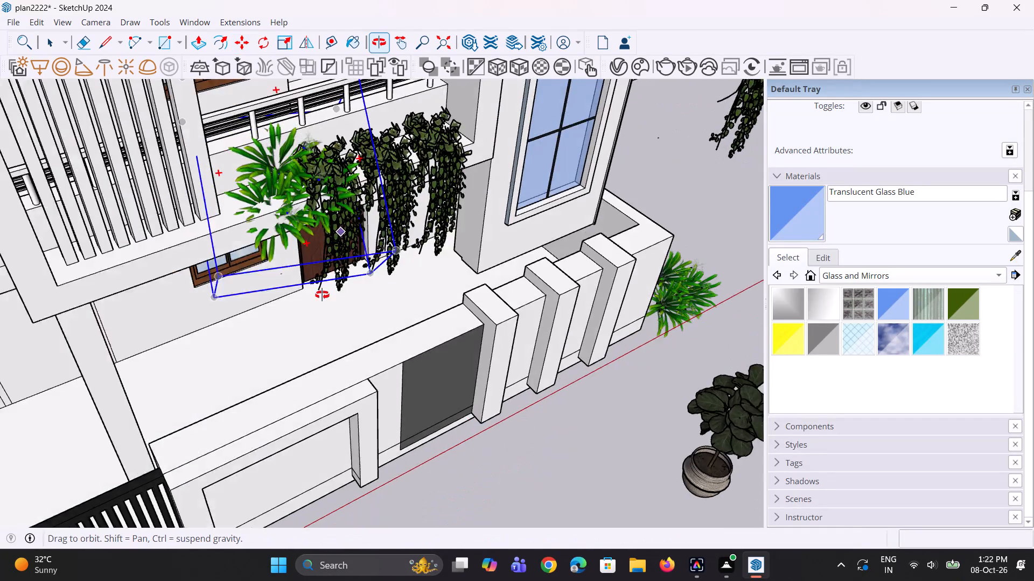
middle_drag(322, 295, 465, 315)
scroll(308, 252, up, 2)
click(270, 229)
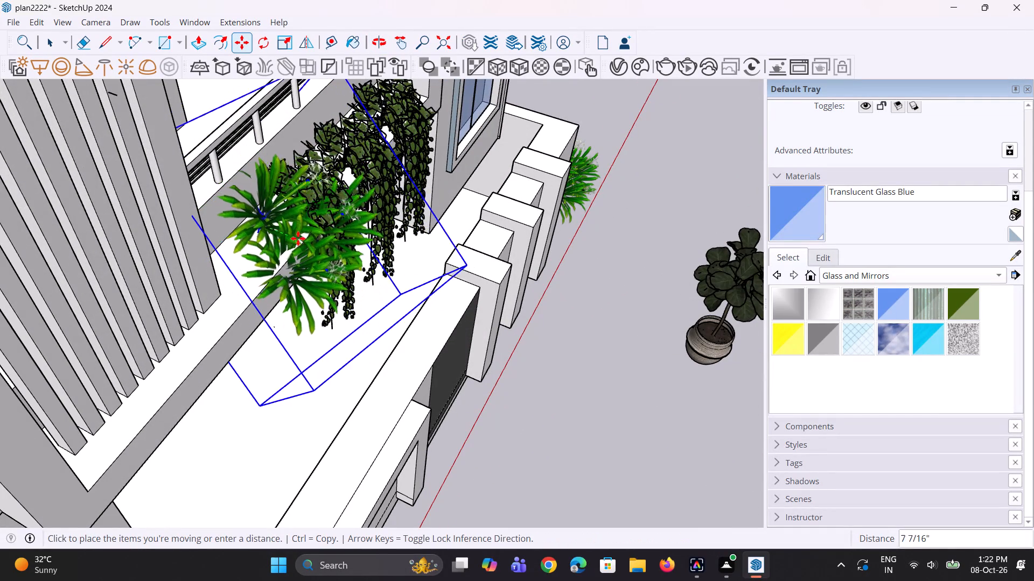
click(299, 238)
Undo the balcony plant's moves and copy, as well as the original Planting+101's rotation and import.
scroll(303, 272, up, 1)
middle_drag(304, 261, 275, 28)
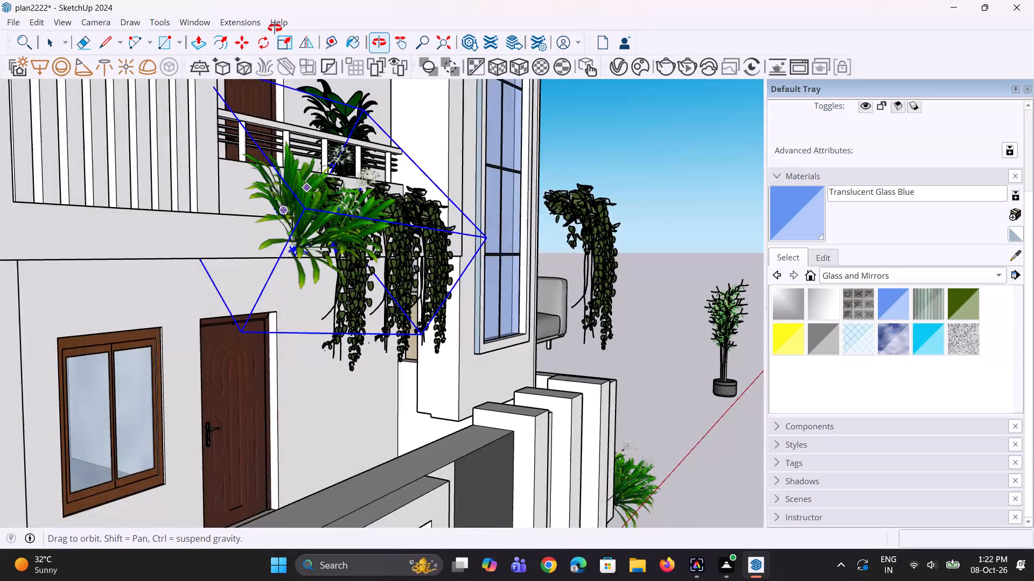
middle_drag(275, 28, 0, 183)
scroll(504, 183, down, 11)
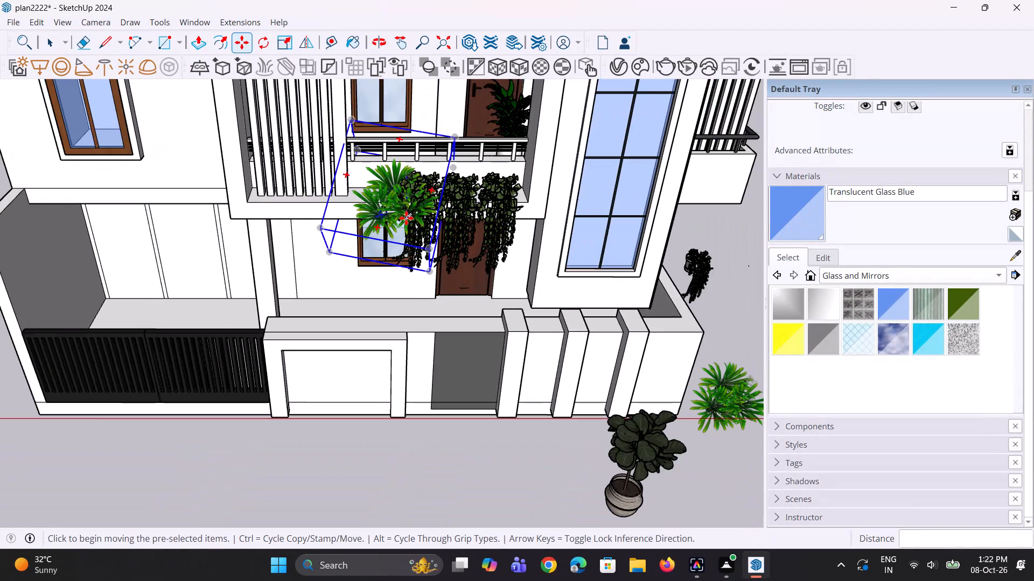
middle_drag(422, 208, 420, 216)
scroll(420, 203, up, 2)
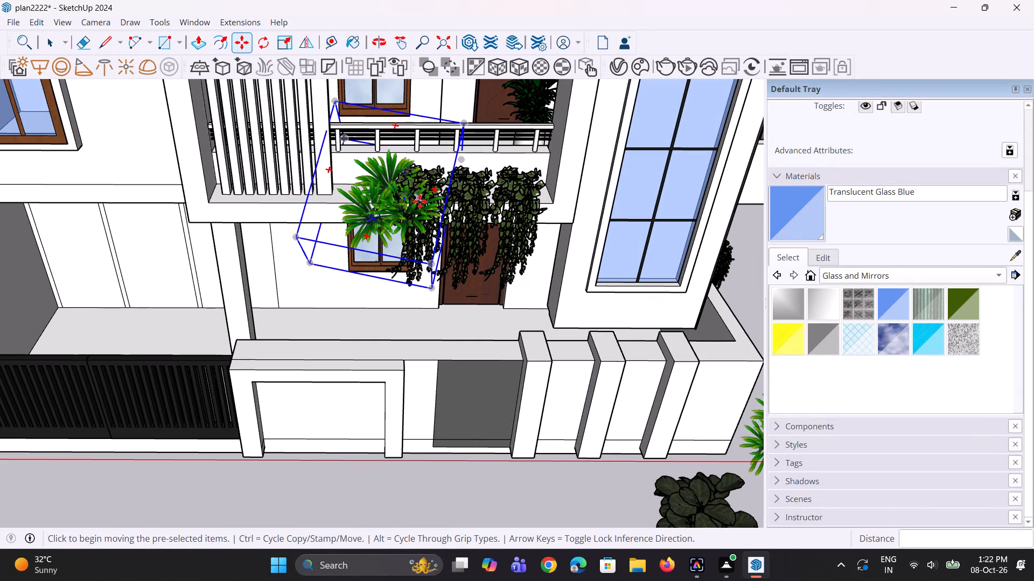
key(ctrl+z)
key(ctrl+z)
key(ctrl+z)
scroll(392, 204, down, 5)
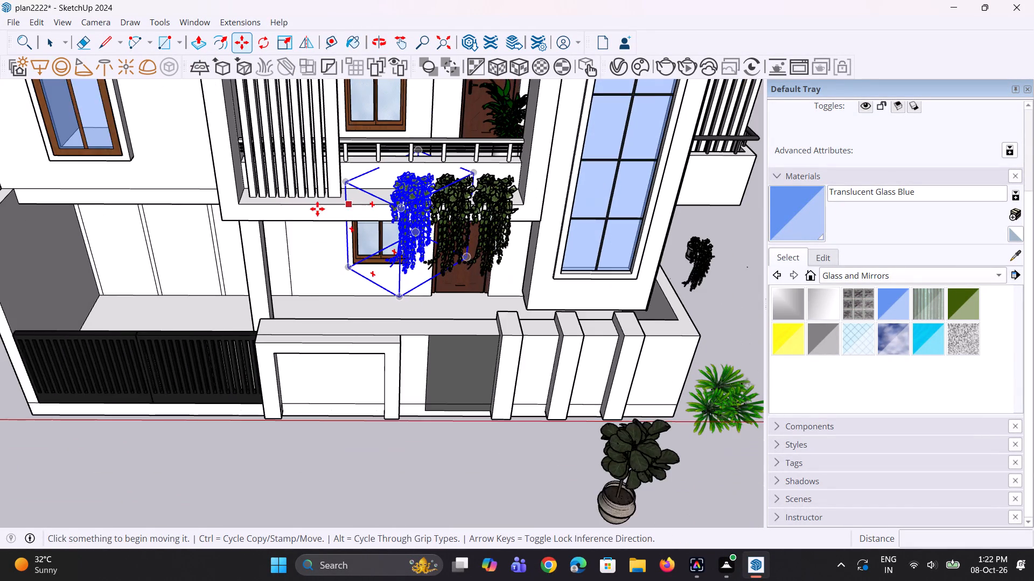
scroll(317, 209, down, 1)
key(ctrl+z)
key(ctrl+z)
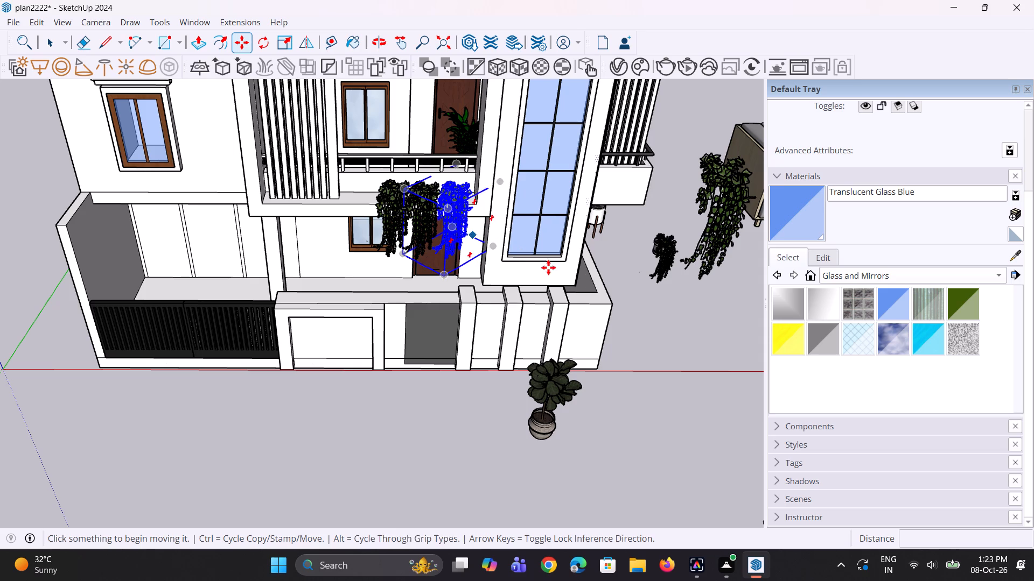
Import the Planting+101 model from the Downloads folder and place it on the ground outside the house's boundary wall.
click(11, 25)
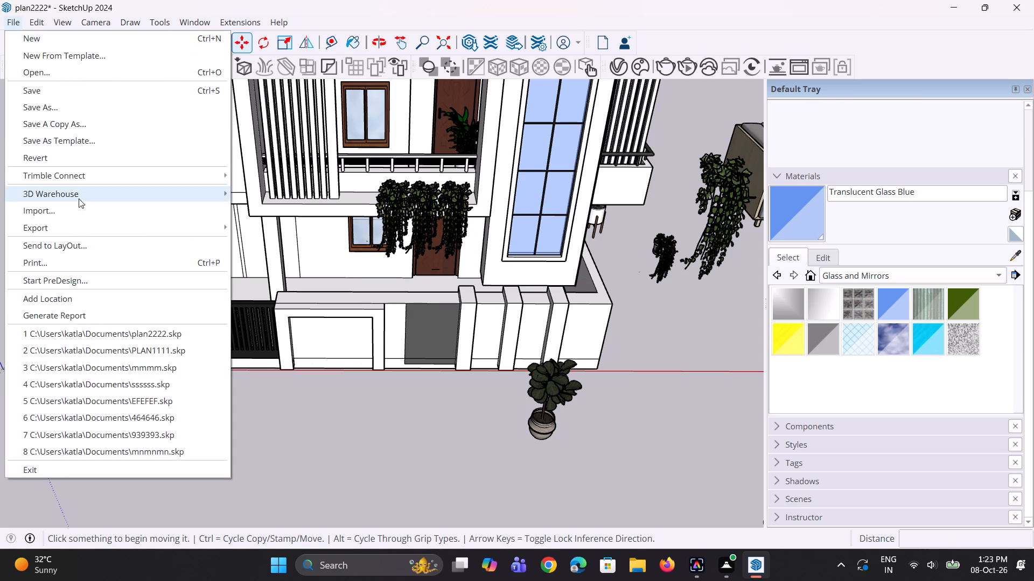
click(80, 208)
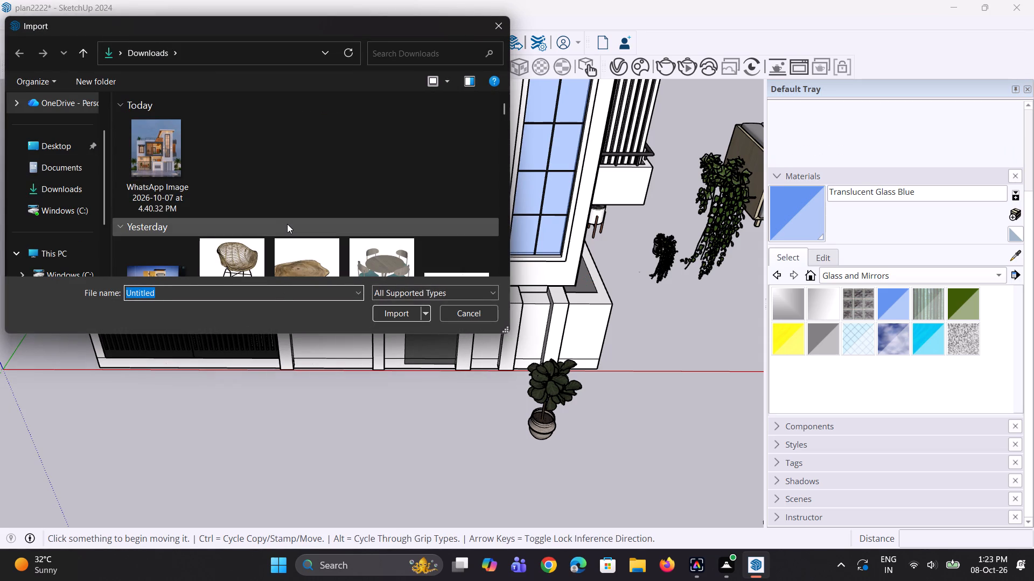
scroll(291, 225, down, 10)
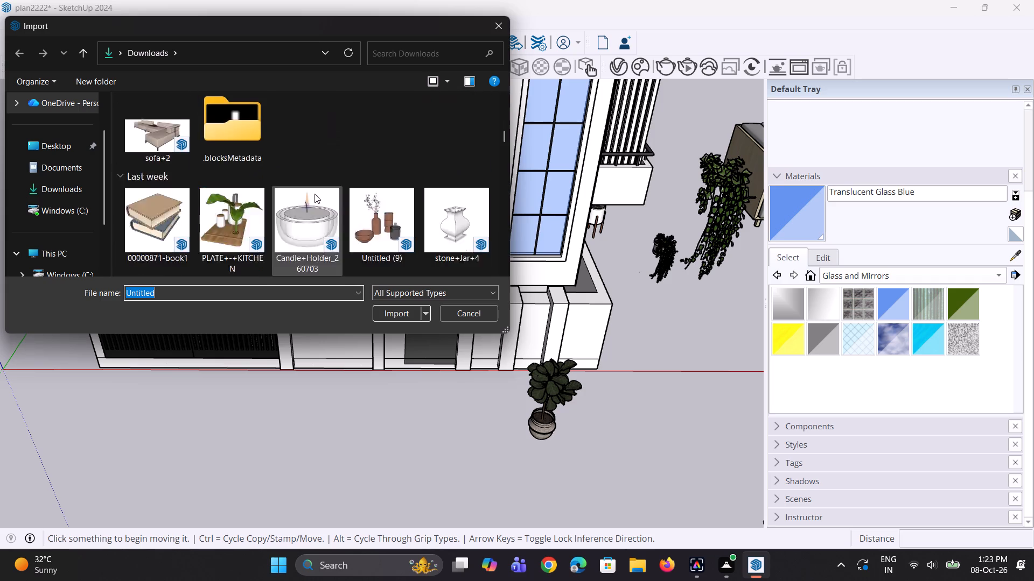
scroll(315, 194, down, 8)
scroll(301, 208, up, 1)
scroll(299, 208, down, 15)
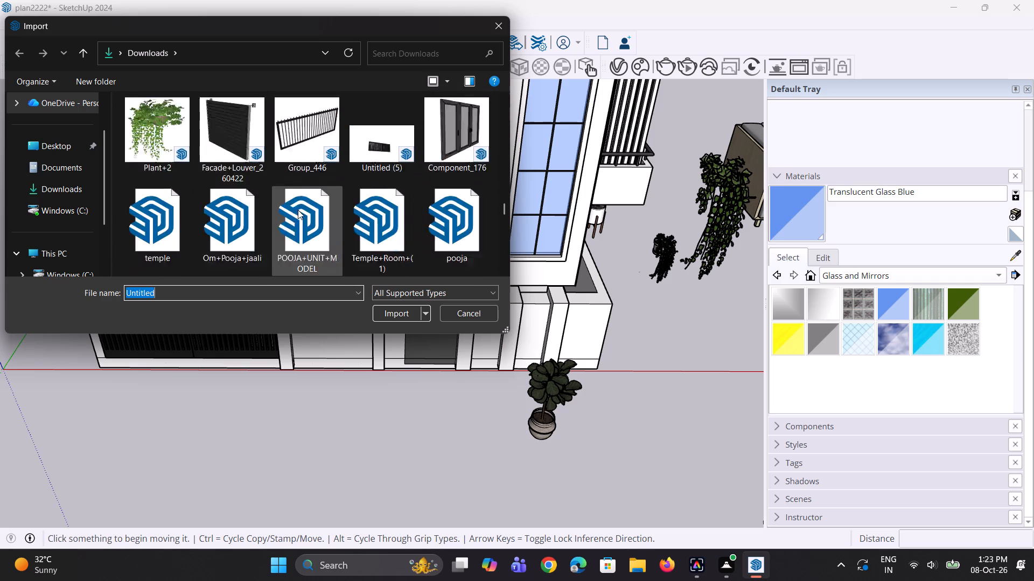
scroll(298, 210, down, 4)
scroll(297, 207, up, 8)
scroll(296, 202, down, 2)
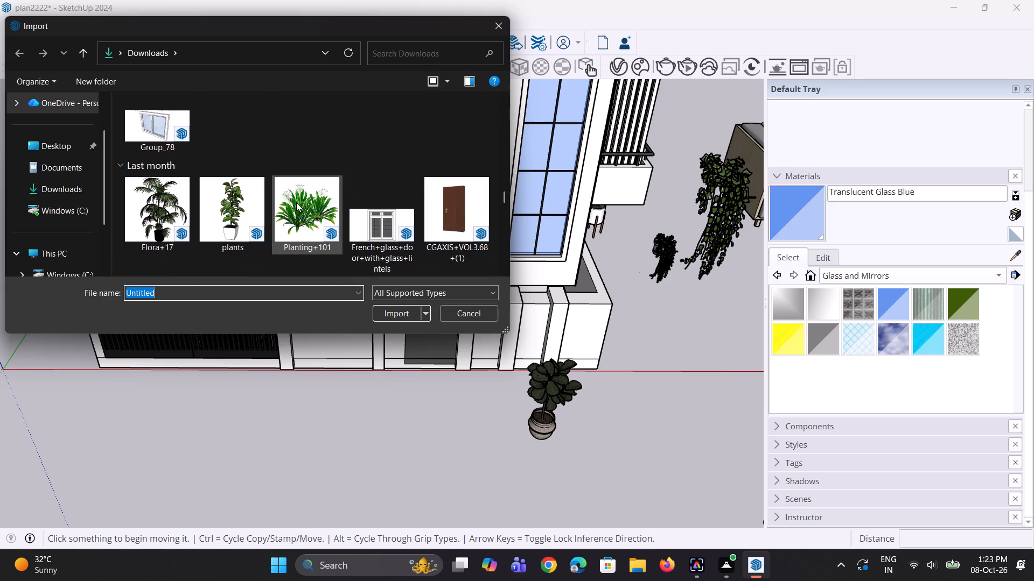
scroll(296, 202, down, 1)
drag(306, 135, 378, 188)
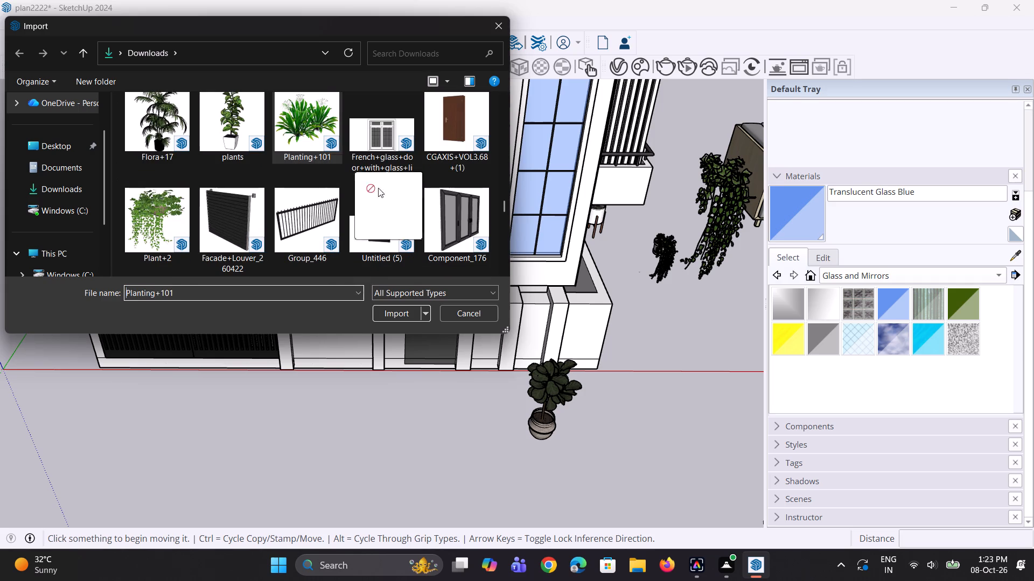
drag(378, 188, 663, 297)
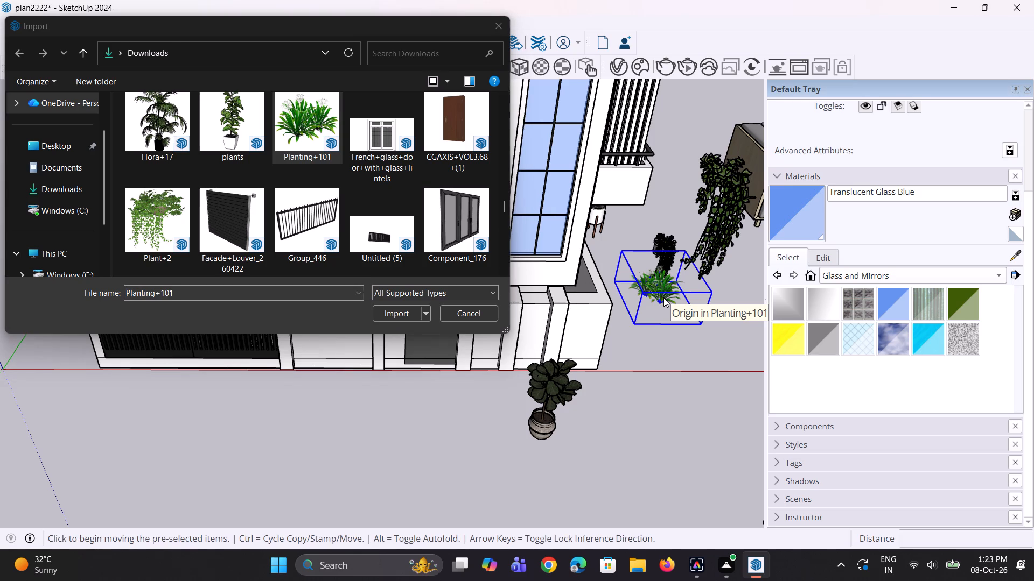
click(663, 297)
key(space)
key(space)
Import the Plant+2 hanging foliage from the Downloads folder, place it on open ground near the red axis, and close the import window.
drag(160, 203, 256, 253)
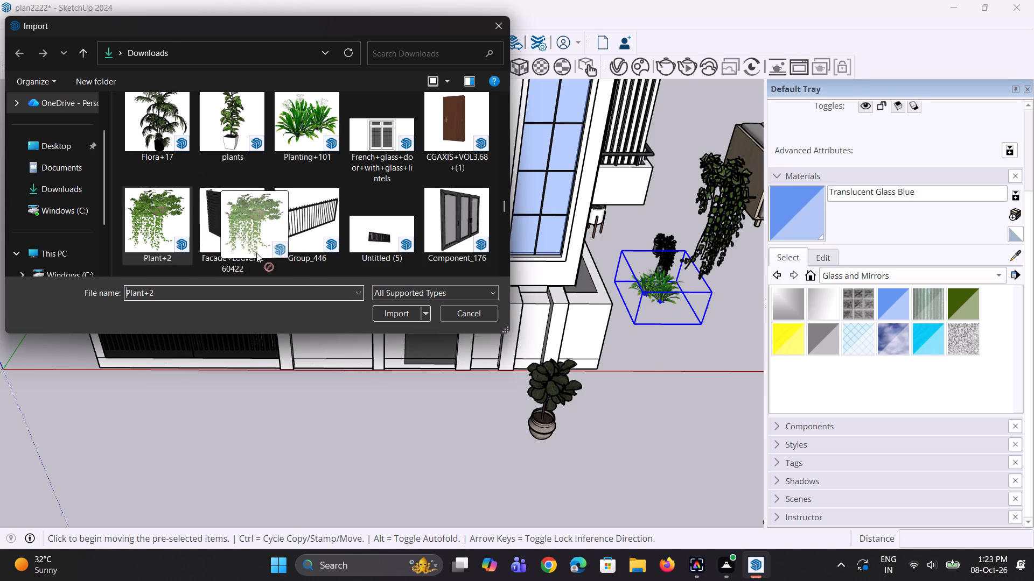
drag(256, 253, 730, 386)
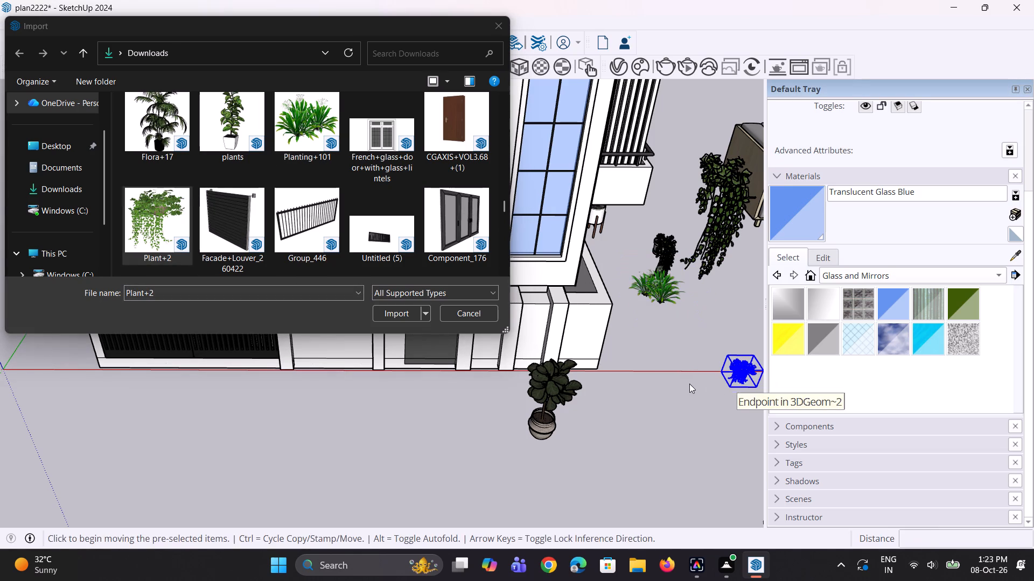
key(space)
click(688, 380)
click(499, 25)
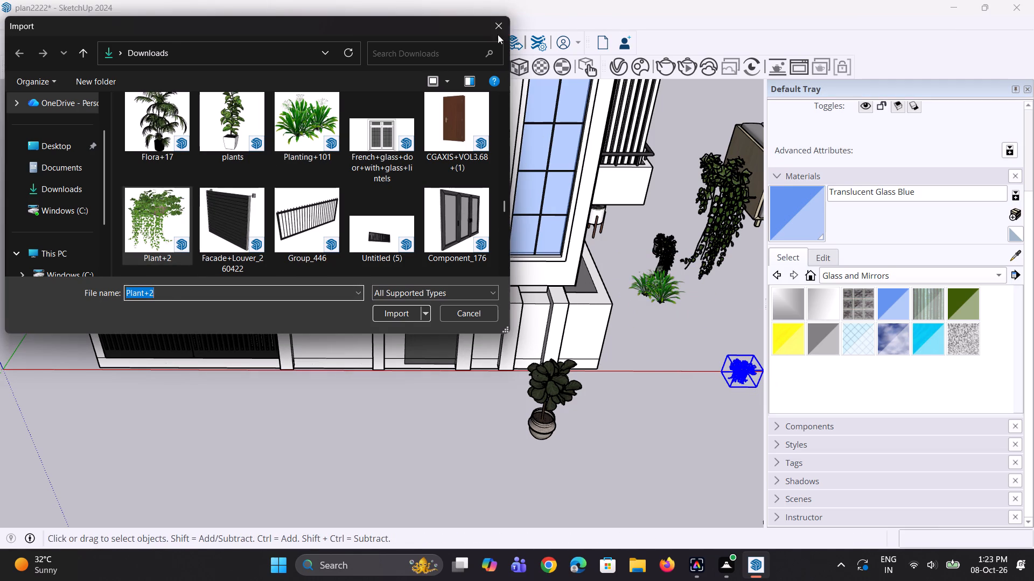
Stretch the newly imported Plant+2 foliage on the ground along the red axis by a scale of about 1.77, away from the house.
scroll(494, 230, up, 2)
click(432, 199)
click(408, 208)
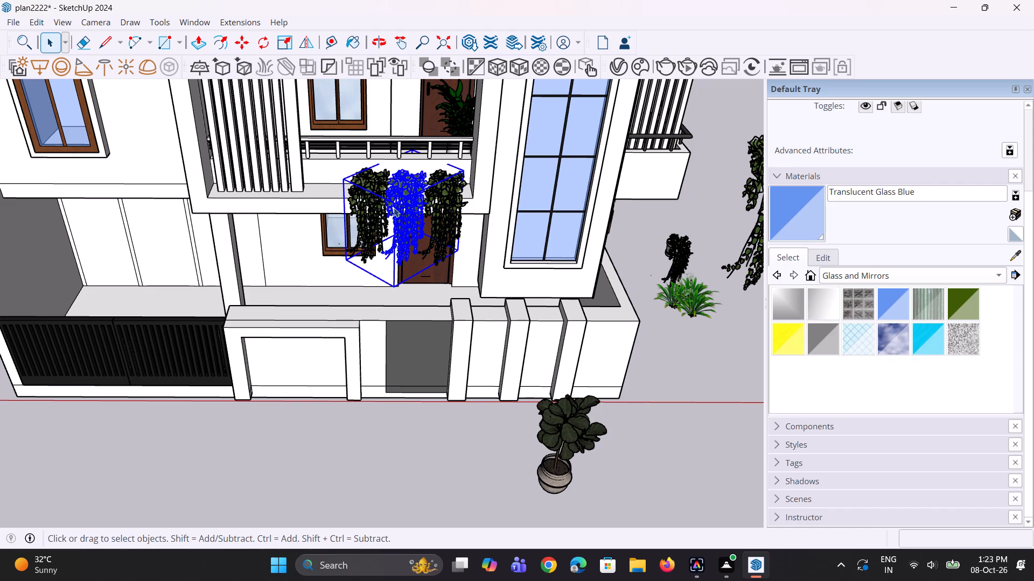
scroll(327, 224, down, 7)
scroll(586, 308, up, 5)
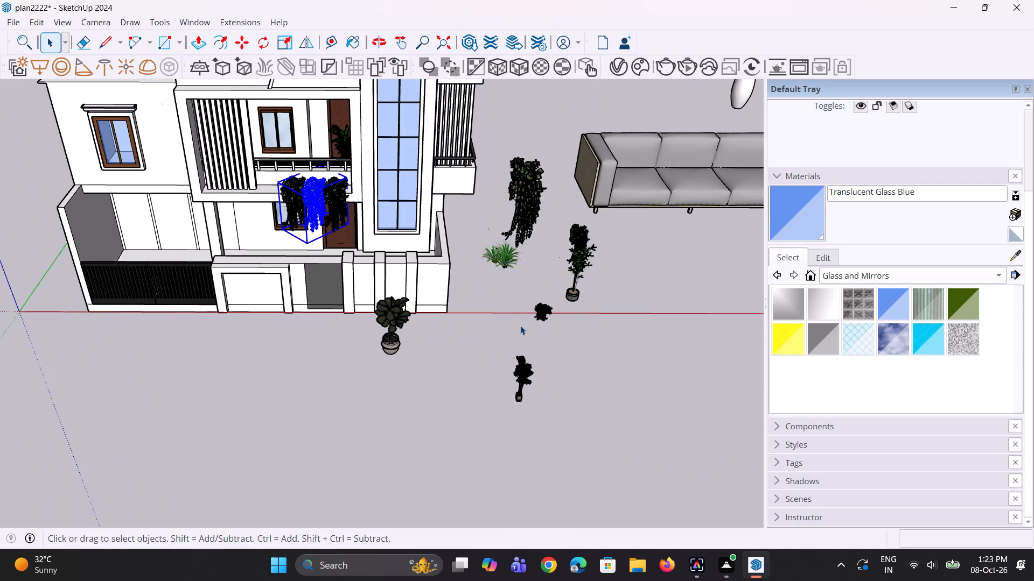
scroll(520, 325, up, 4)
click(546, 308)
middle_drag(572, 321, 425, 208)
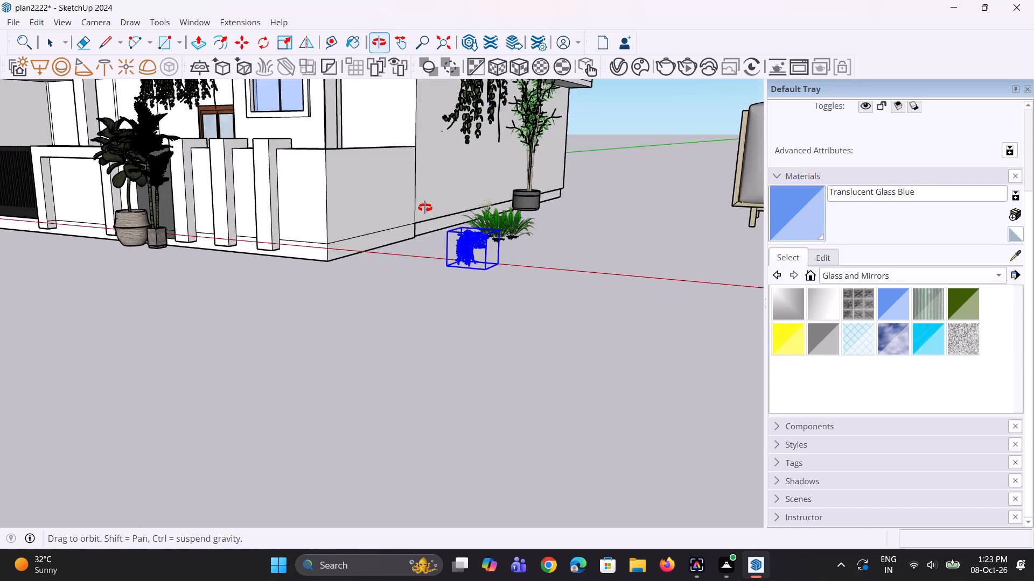
middle_drag(425, 208, 560, 304)
scroll(584, 291, up, 11)
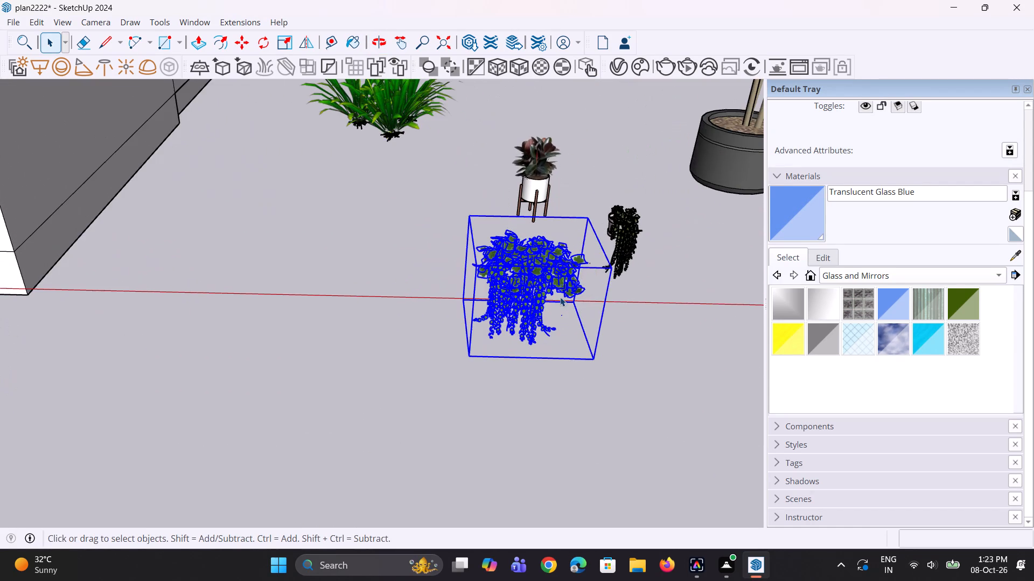
key(s)
scroll(585, 309, up, 3)
click(594, 281)
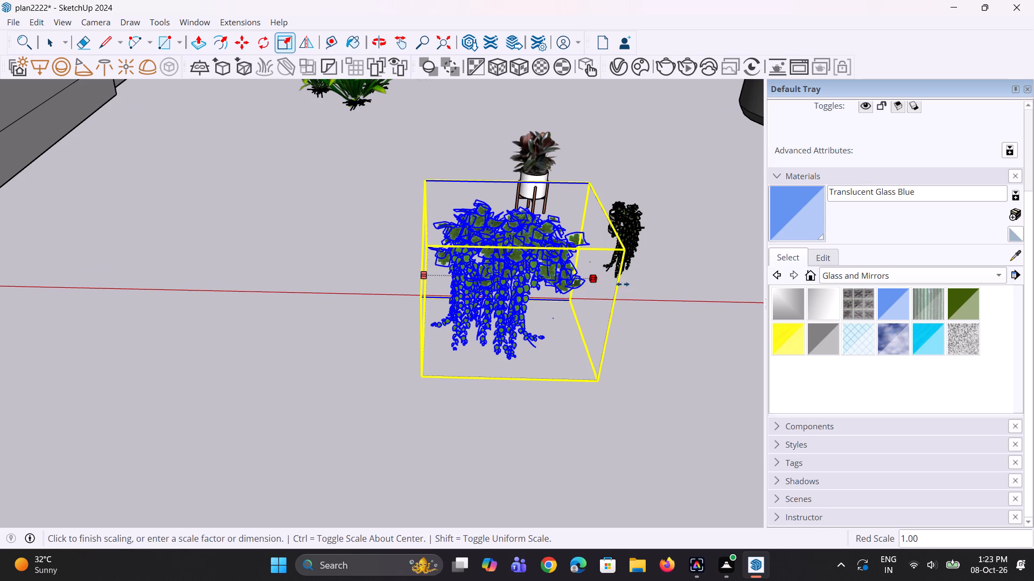
click(726, 296)
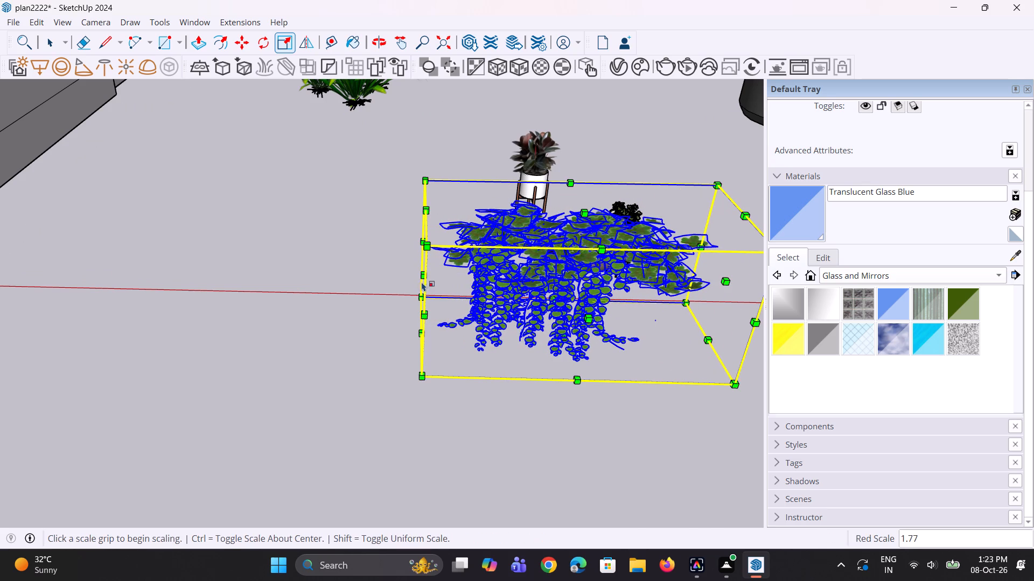
Stretch the Plant+2 foliage along the red axis again, toward the house, to roughly twice its length.
click(421, 277)
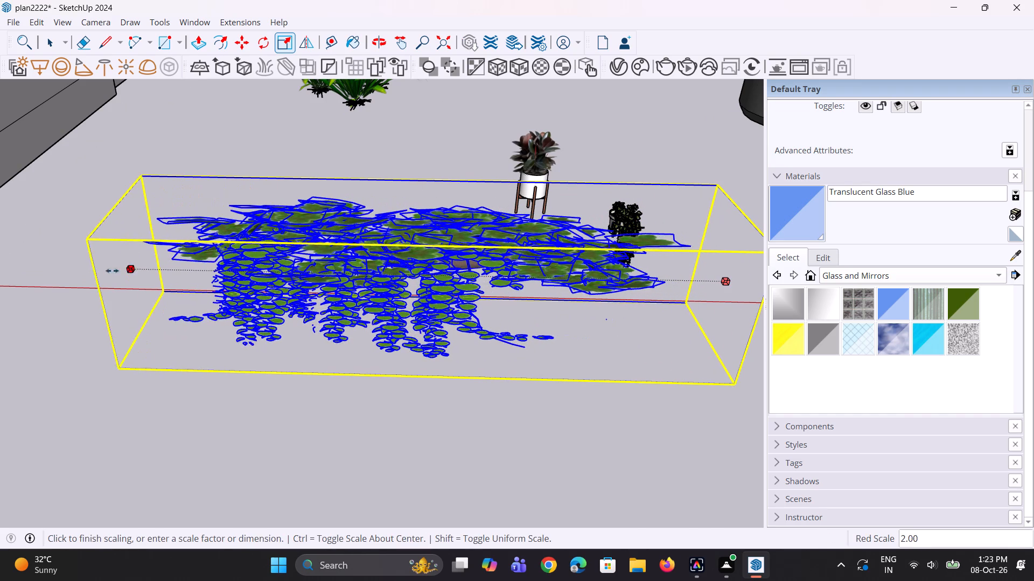
click(91, 270)
middle_drag(506, 313, 542, 380)
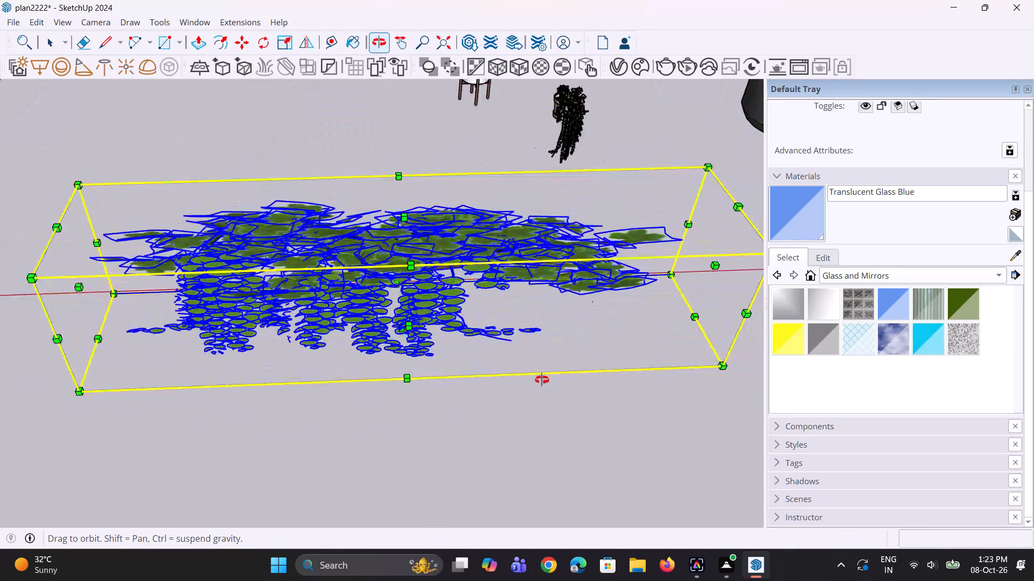
middle_drag(542, 380, 544, 382)
scroll(472, 323, down, 10)
middle_drag(462, 323, 453, 288)
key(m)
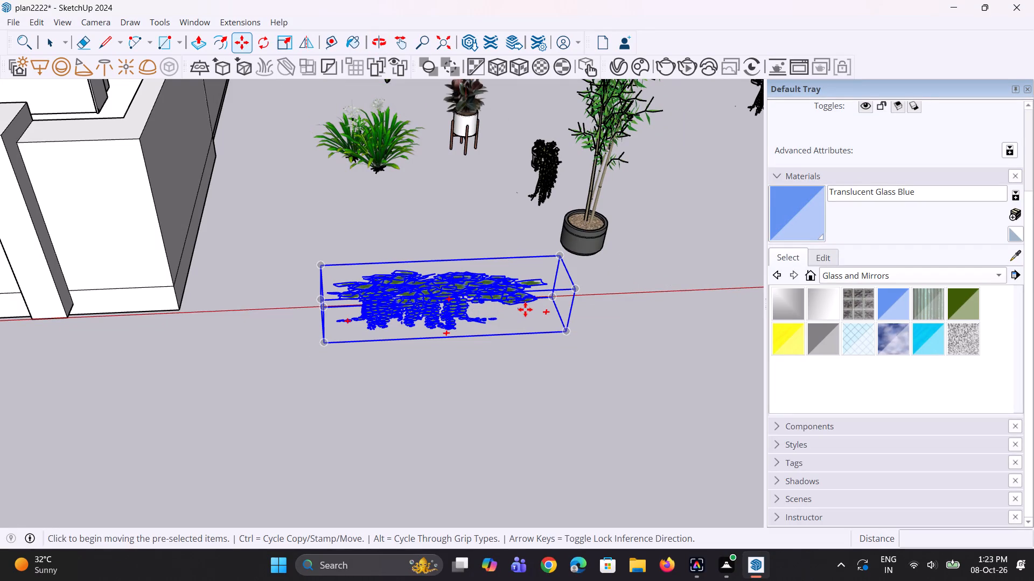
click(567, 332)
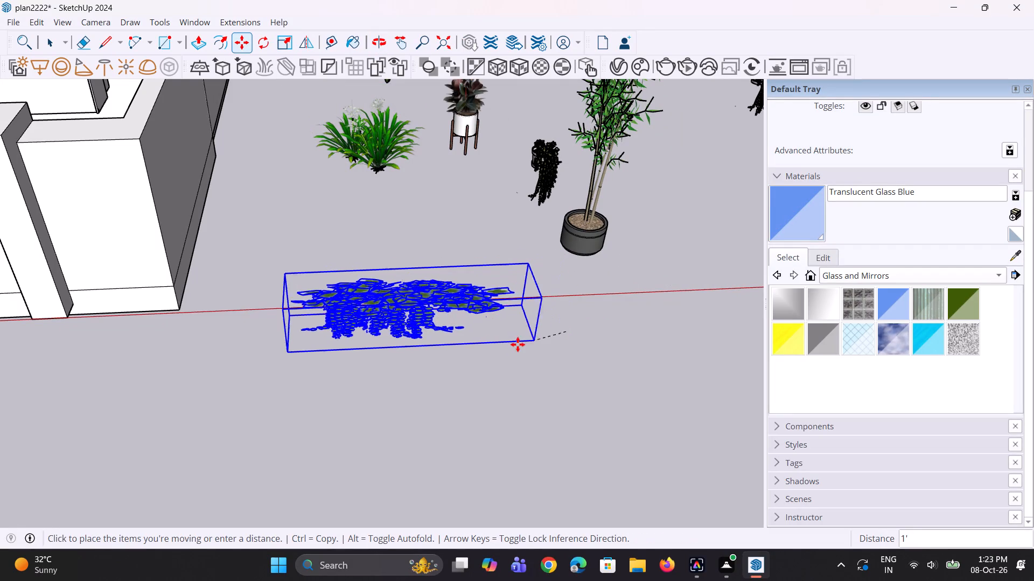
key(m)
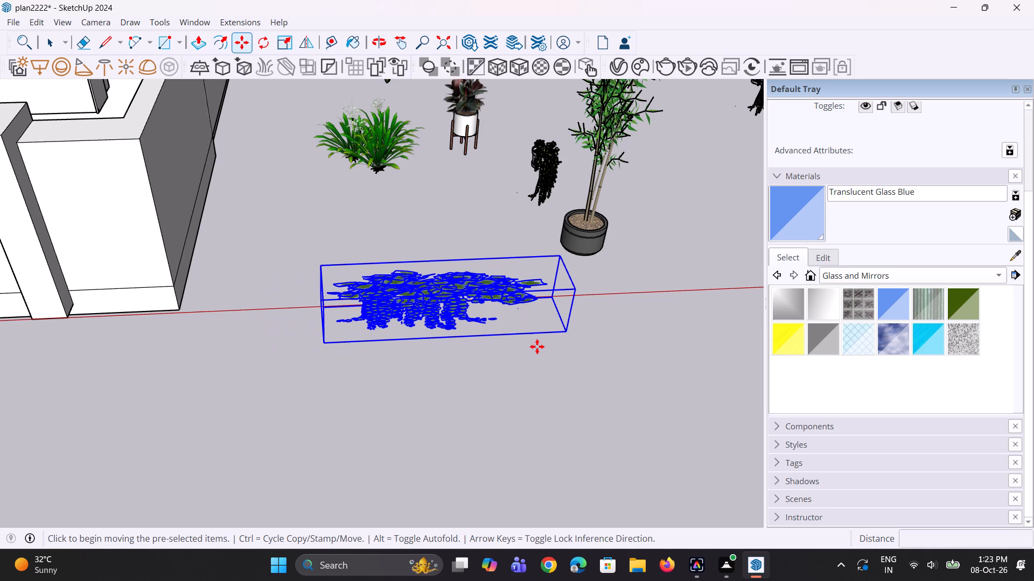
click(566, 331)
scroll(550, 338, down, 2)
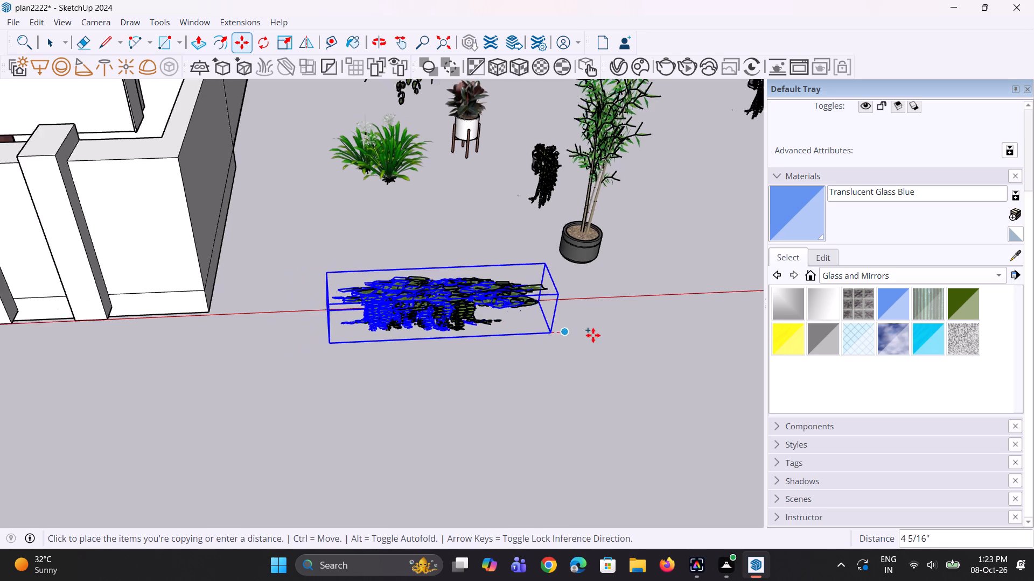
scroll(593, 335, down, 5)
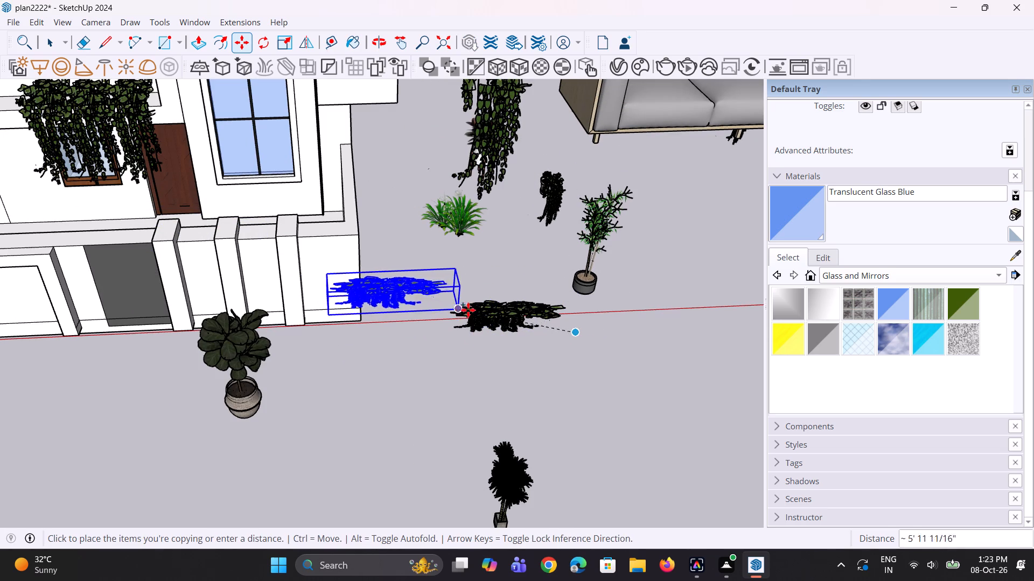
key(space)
Delete the four long hanging plants draped from the front balcony above the ground-floor window.
click(50, 131)
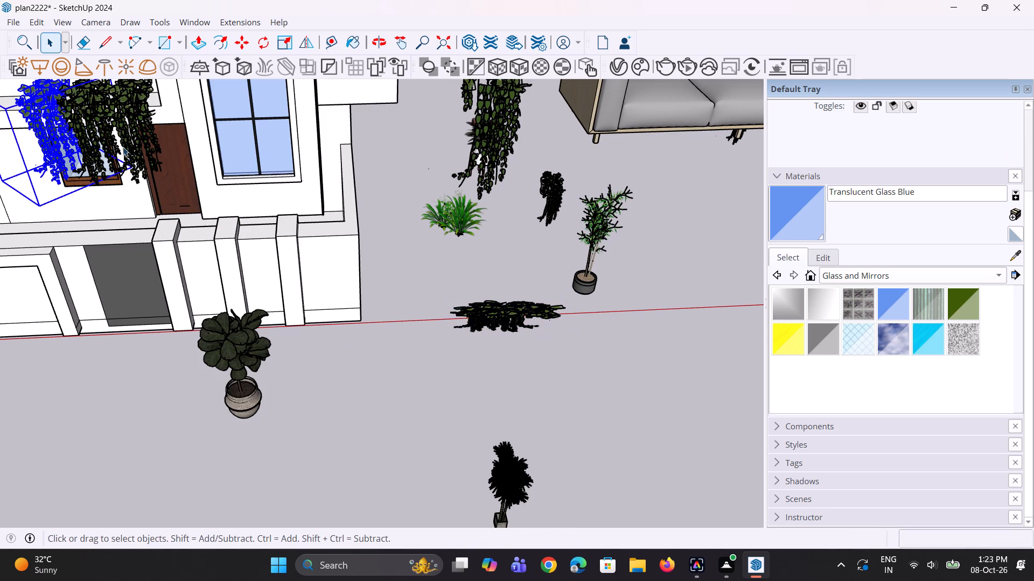
key(Delete)
click(107, 141)
key(Delete)
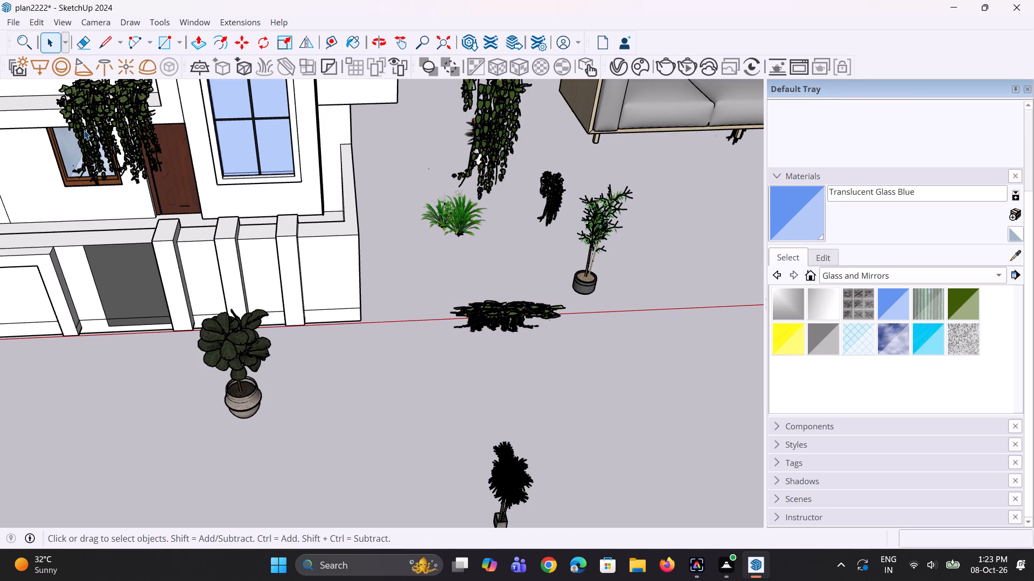
click(84, 130)
key(Delete)
click(120, 137)
key(Delete)
Copy the stretched Plant+2 foliage from the ground onto the front balcony ledge, about 25' 2 3/8" away.
scroll(208, 206, down, 3)
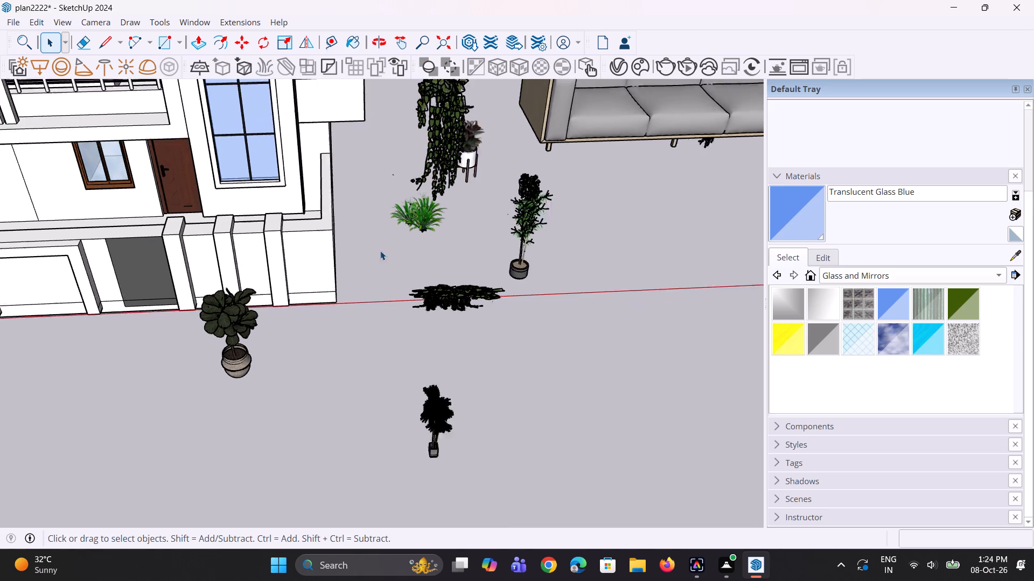
scroll(380, 251, down, 4)
middle_drag(264, 288, 320, 292)
scroll(392, 272, up, 2)
click(394, 278)
scroll(398, 273, up, 2)
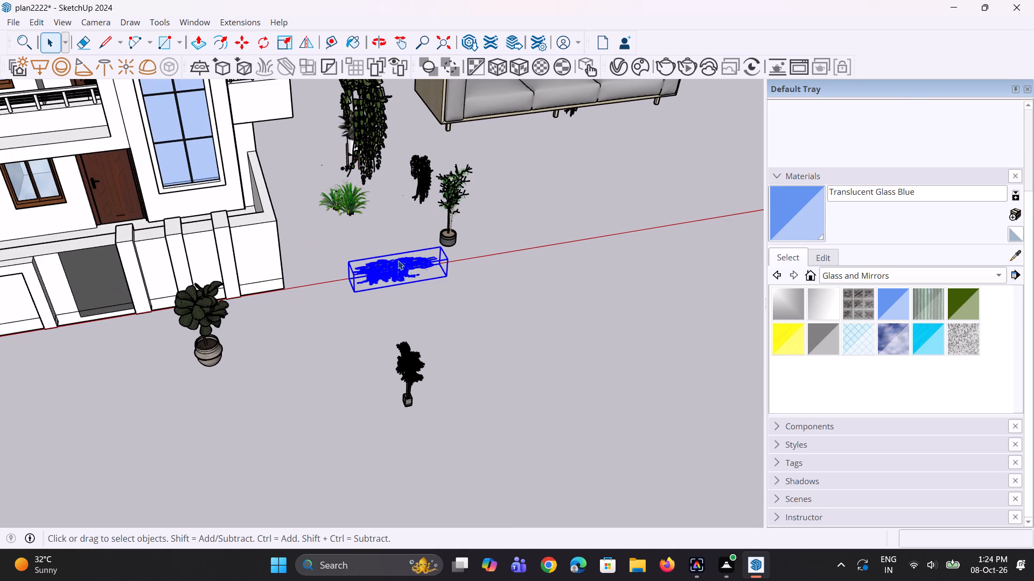
key(m)
click(428, 269)
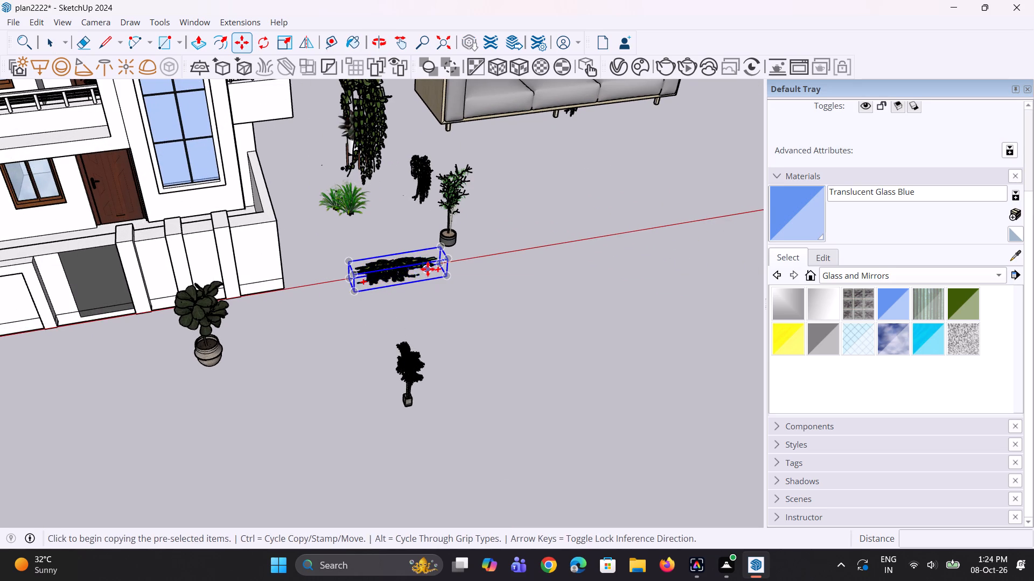
scroll(430, 283, down, 3)
scroll(160, 176, up, 4)
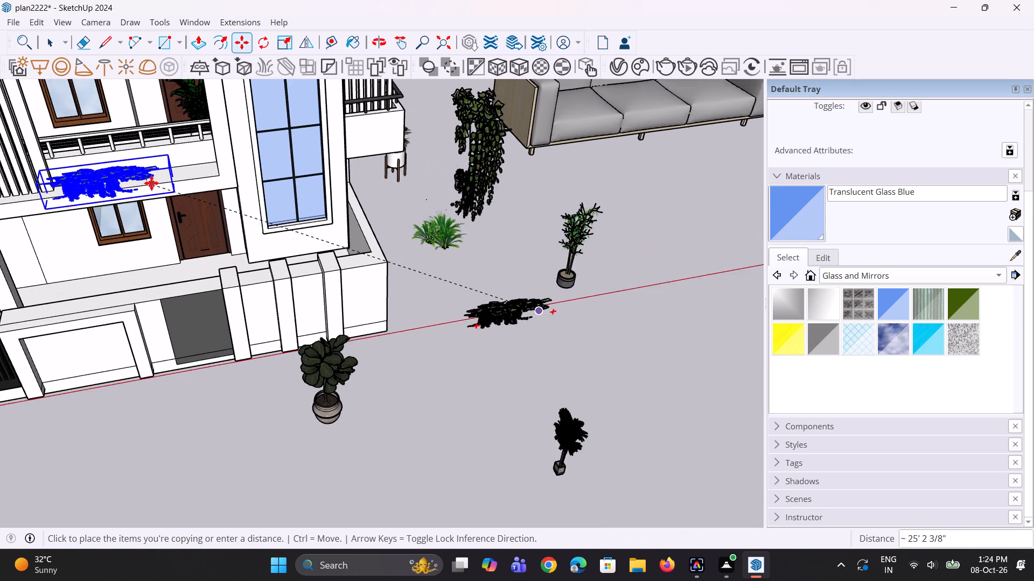
scroll(151, 183, up, 1)
click(151, 185)
Nudge the Plant+2 copy on the front balcony ledge by about 13/16".
middle_drag(164, 198, 79, 118)
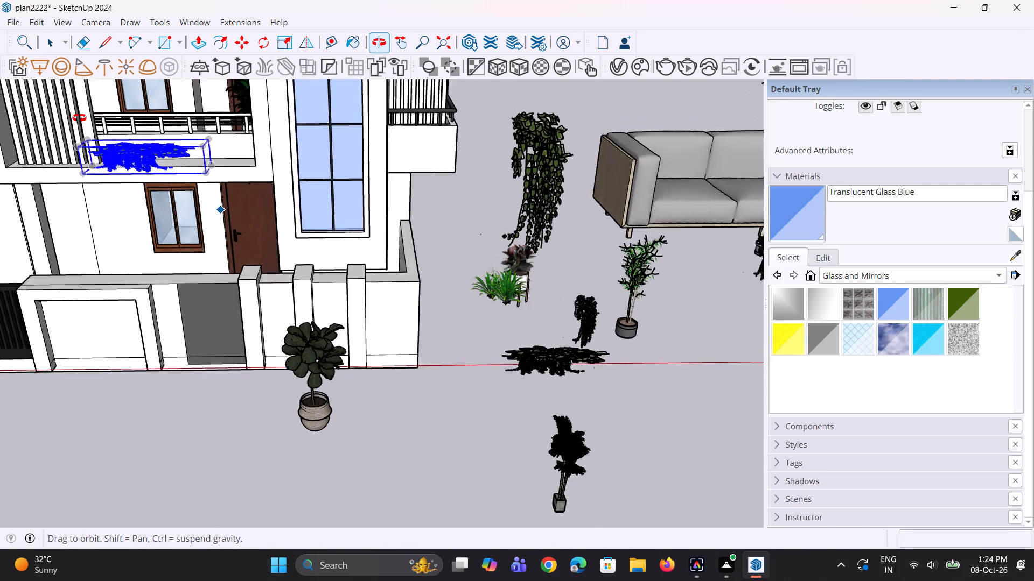
middle_drag(79, 118, 43, 130)
scroll(184, 203, up, 4)
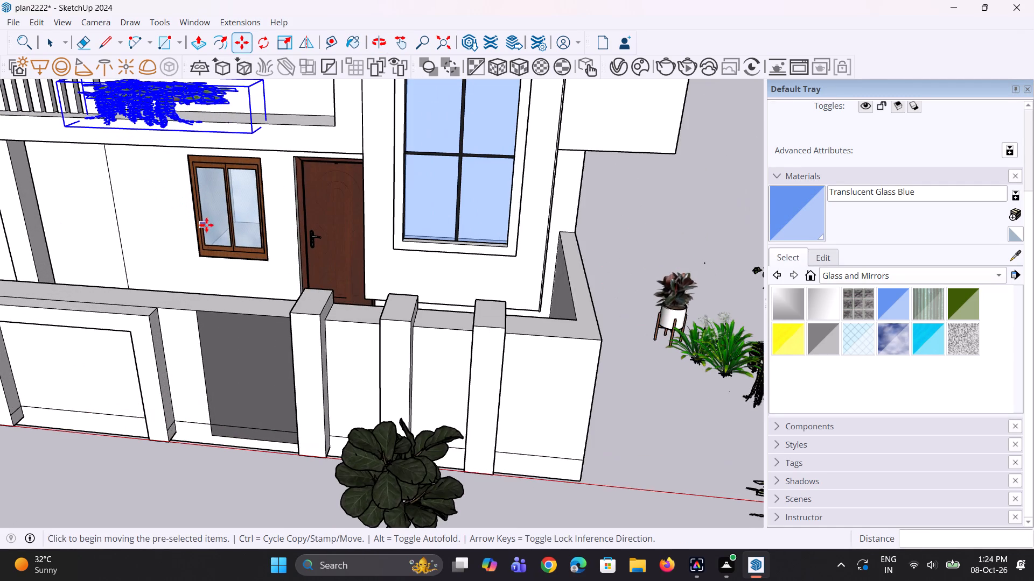
scroll(211, 233, up, 2)
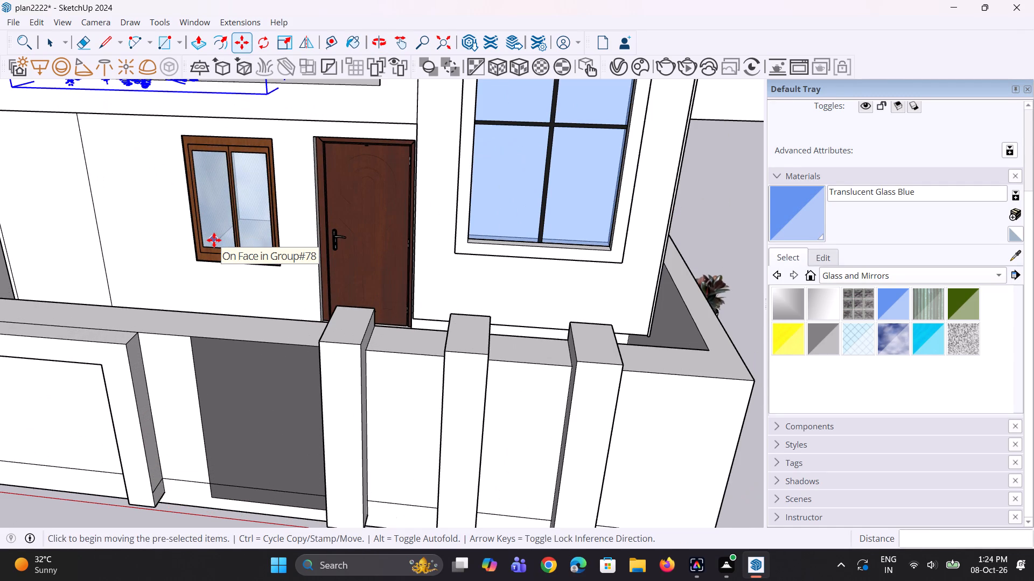
scroll(214, 240, up, 1)
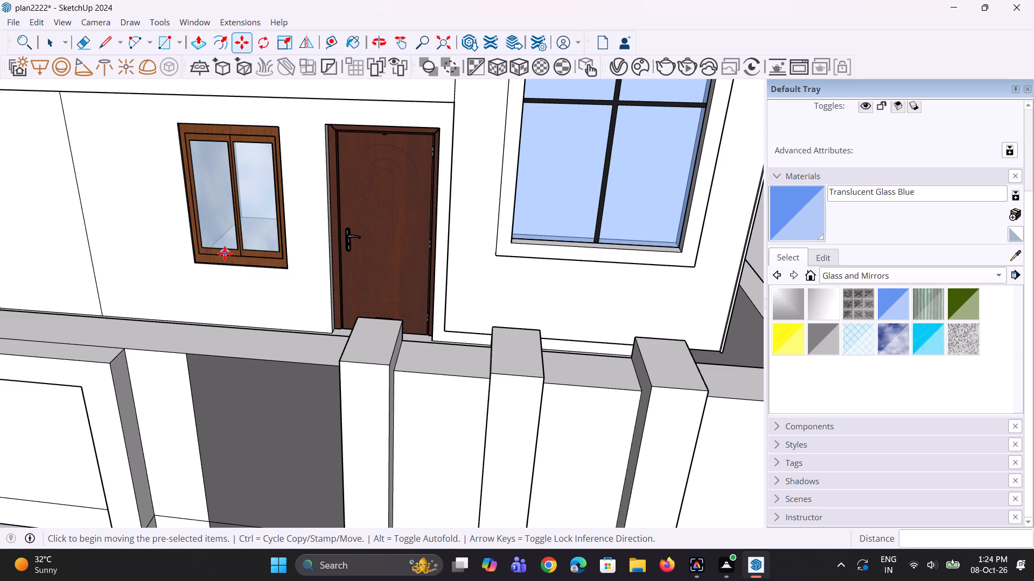
scroll(243, 281, down, 3)
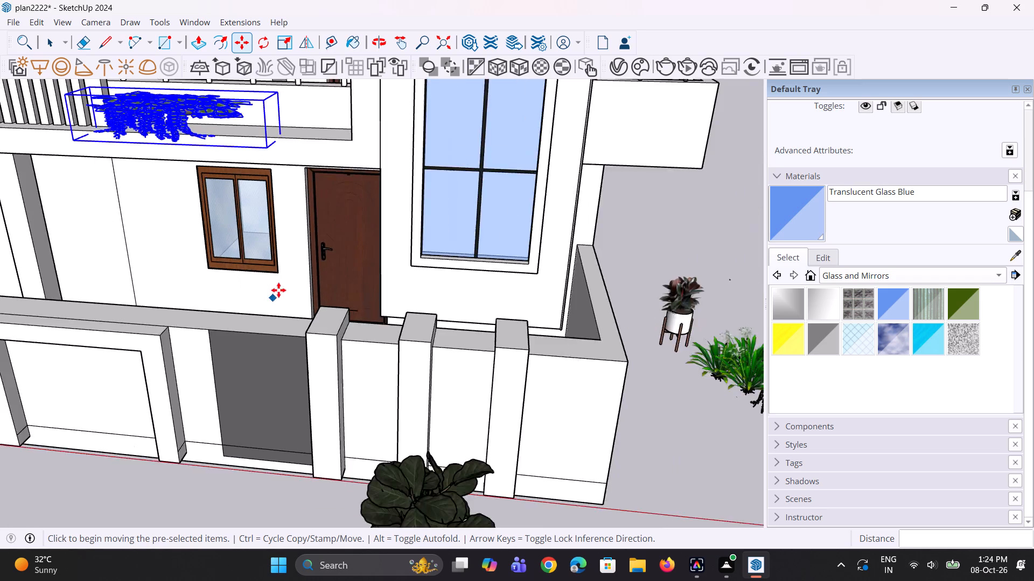
scroll(278, 290, down, 3)
scroll(270, 226, up, 2)
click(272, 185)
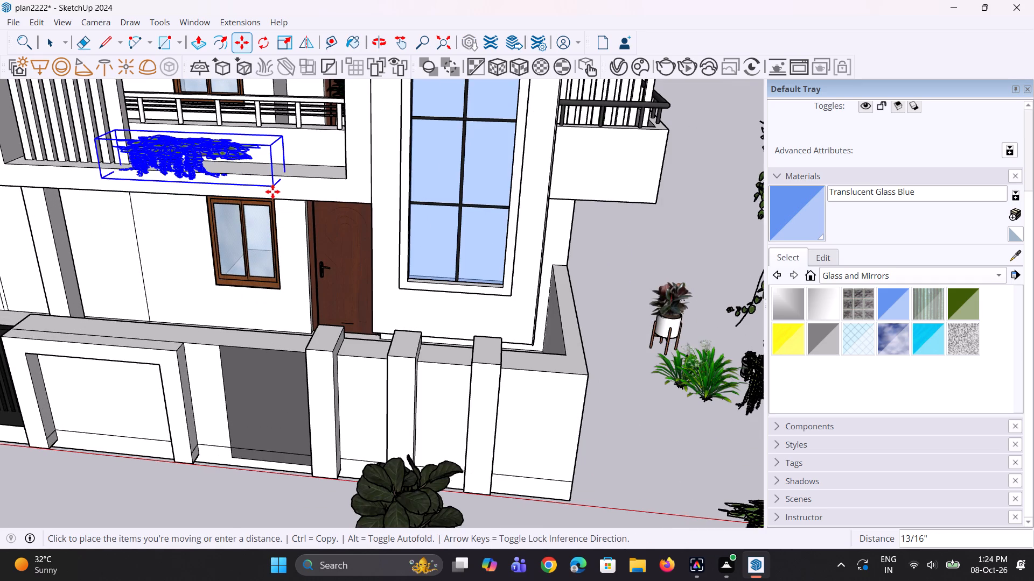
click(273, 192)
Move the balcony foliage outward from the facade along the green axis by about 6 13/16" and deselect it.
middle_drag(232, 161, 124, 223)
scroll(256, 191, up, 3)
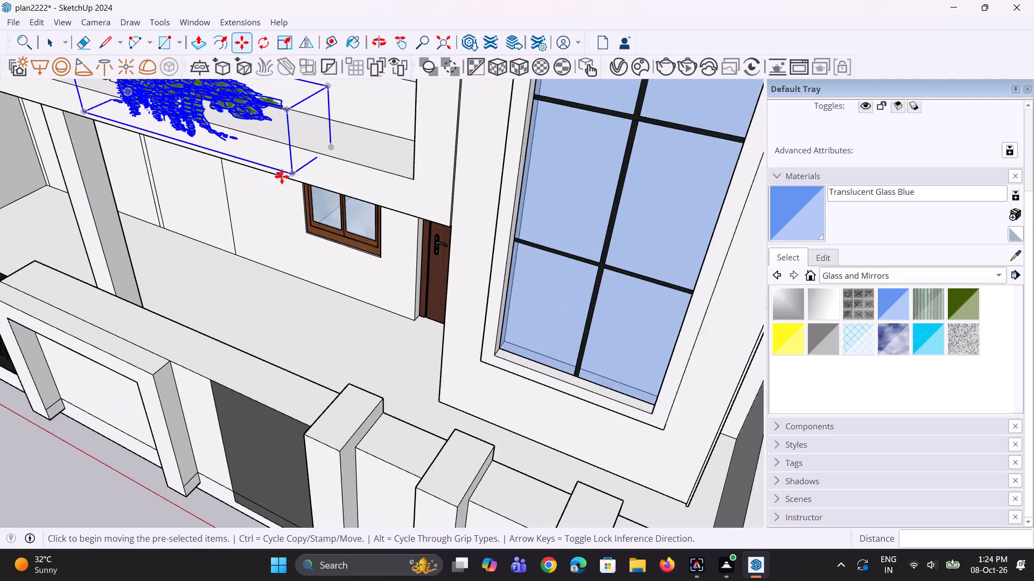
scroll(282, 176, up, 2)
click(291, 174)
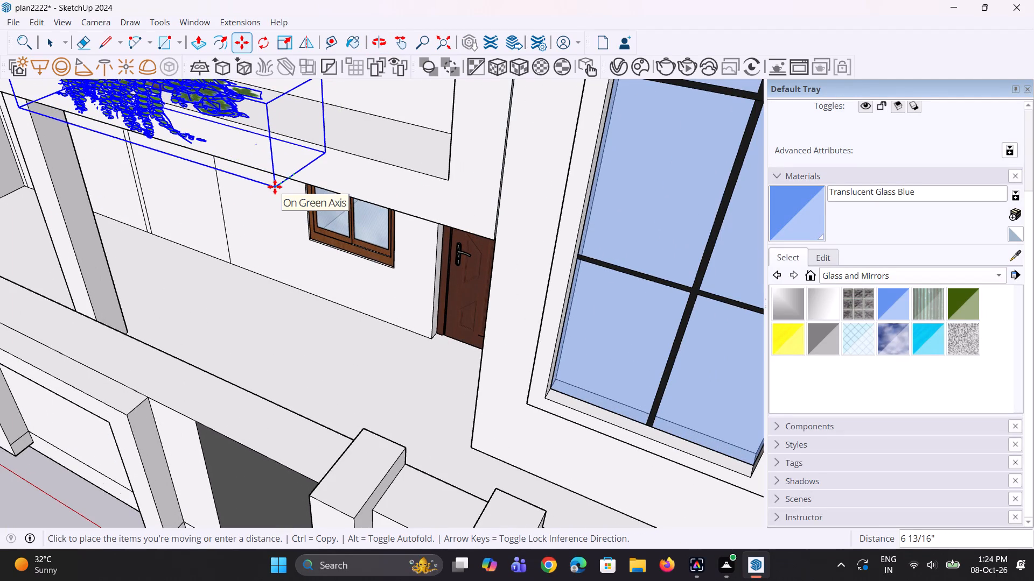
click(275, 187)
middle_drag(281, 218, 374, 236)
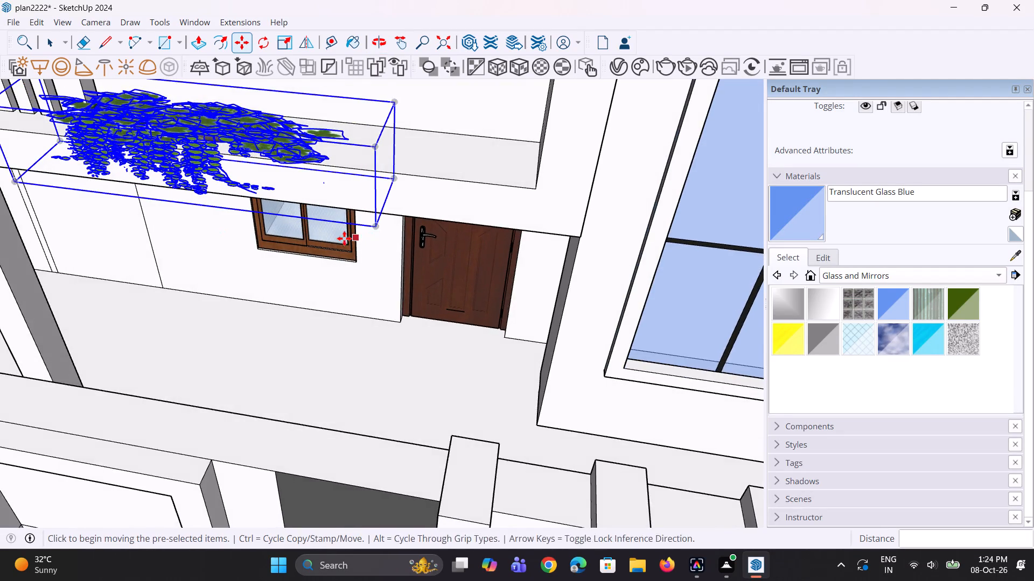
scroll(296, 228, down, 10)
middle_drag(301, 220, 404, 207)
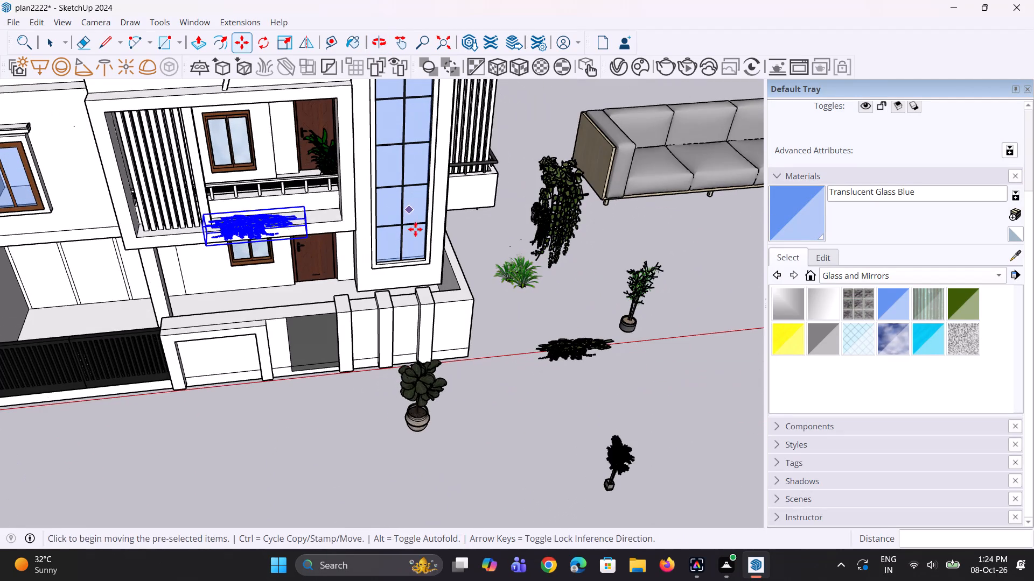
key(space)
key(space)
click(498, 322)
Lower the Plant+2 foliage by about 7 1/8" so it hangs over the balcony's front edge, and deselect it.
scroll(244, 203, up, 9)
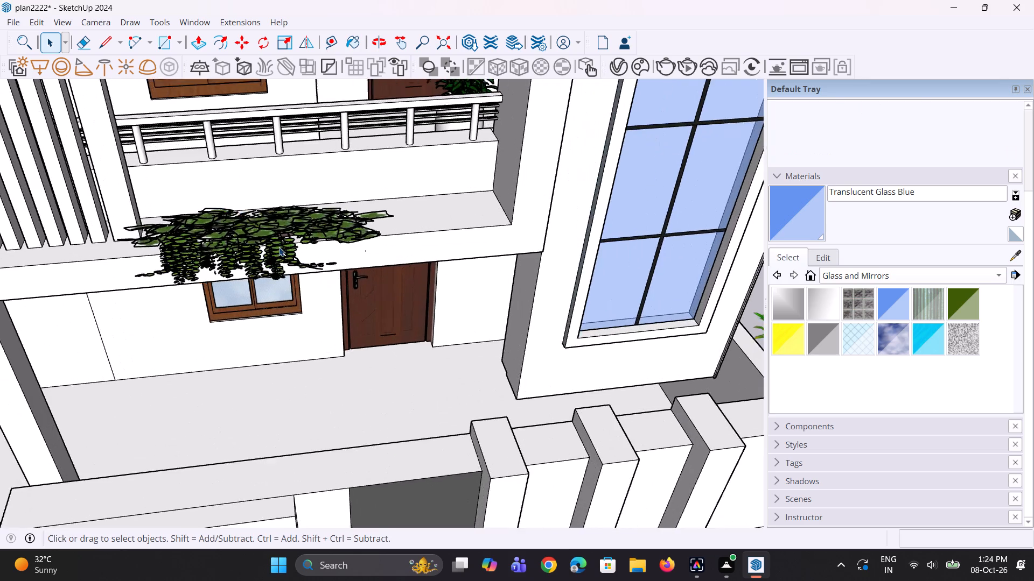
scroll(279, 247, up, 1)
middle_drag(279, 247, 209, 186)
middle_drag(209, 186, 212, 201)
scroll(235, 221, up, 2)
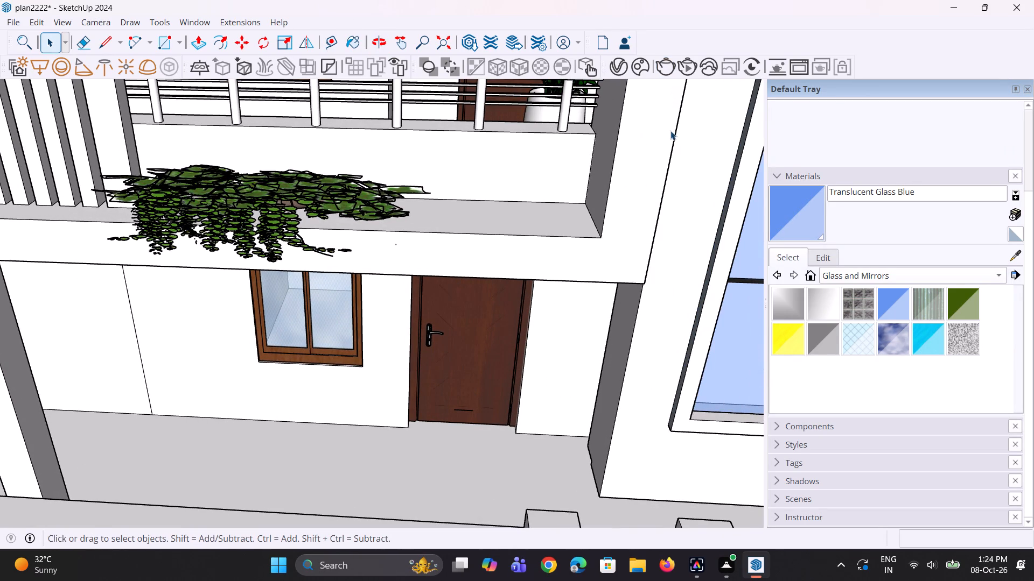
scroll(669, 169, down, 2)
middle_drag(669, 169, 402, 80)
scroll(379, 159, up, 2)
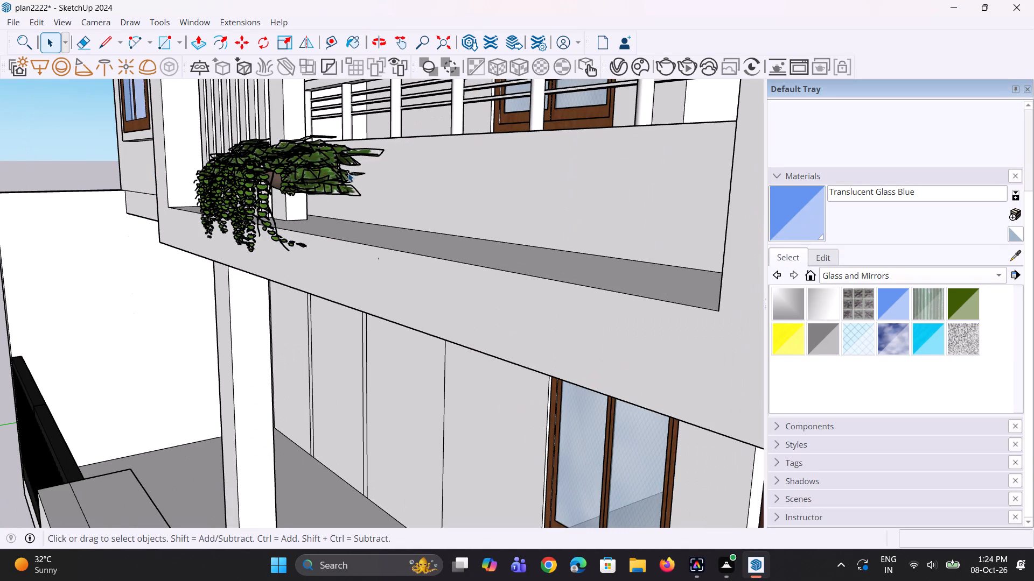
click(348, 173)
key(m)
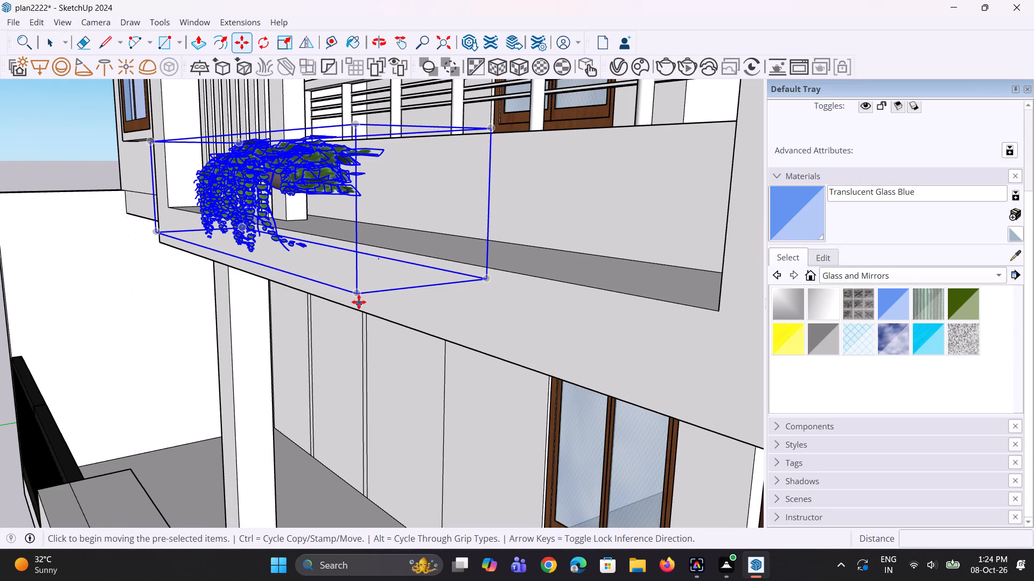
click(358, 300)
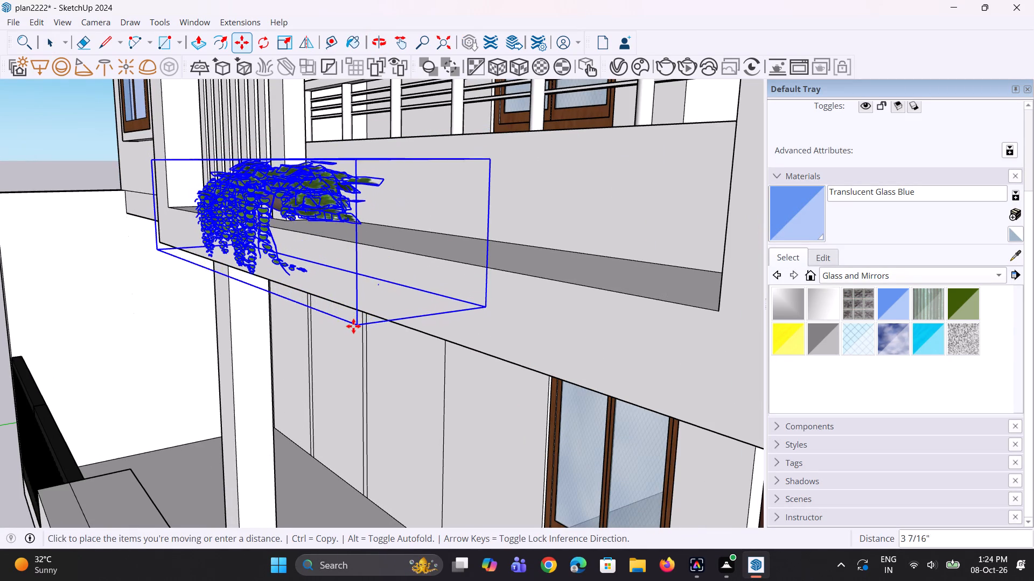
click(358, 358)
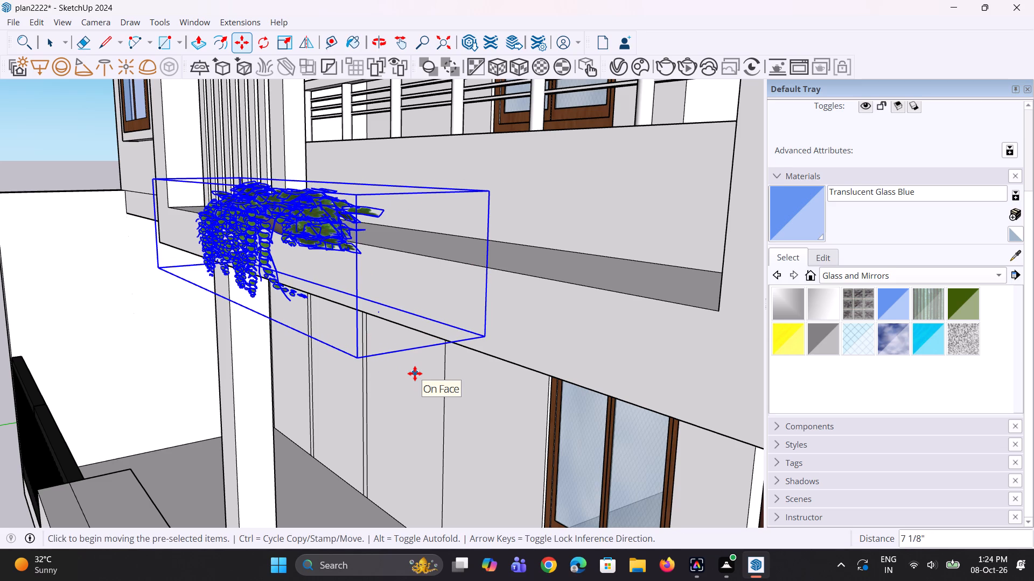
scroll(369, 347, down, 7)
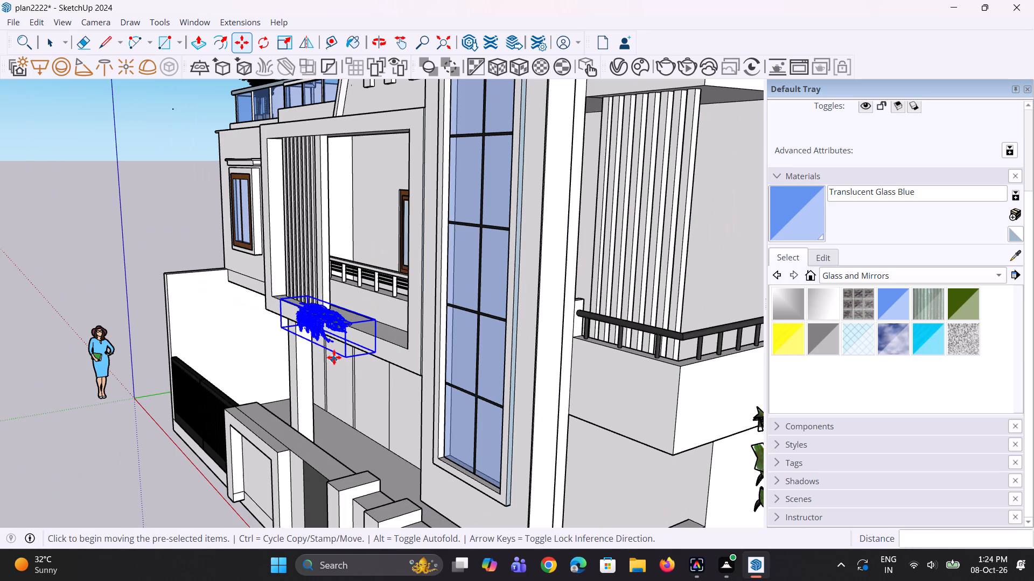
key(space)
key(space)
click(156, 251)
Copy the Plant+2 foliage about 3' 5 5/16" along the balcony ledge toward the tall glass window, and deselect it.
middle_drag(215, 366, 525, 430)
scroll(399, 358, up, 4)
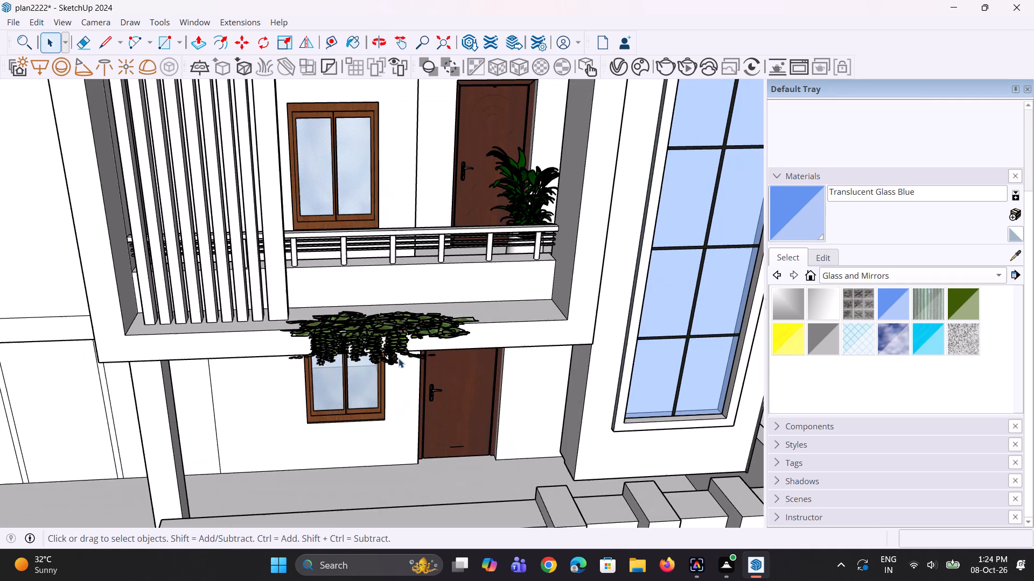
click(368, 335)
scroll(369, 338, up, 2)
key(m)
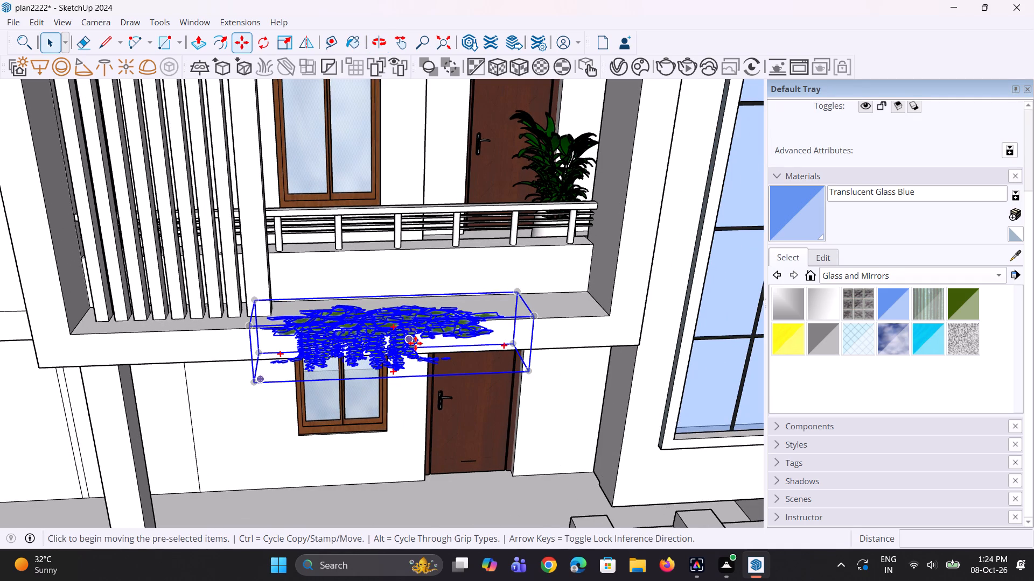
click(442, 319)
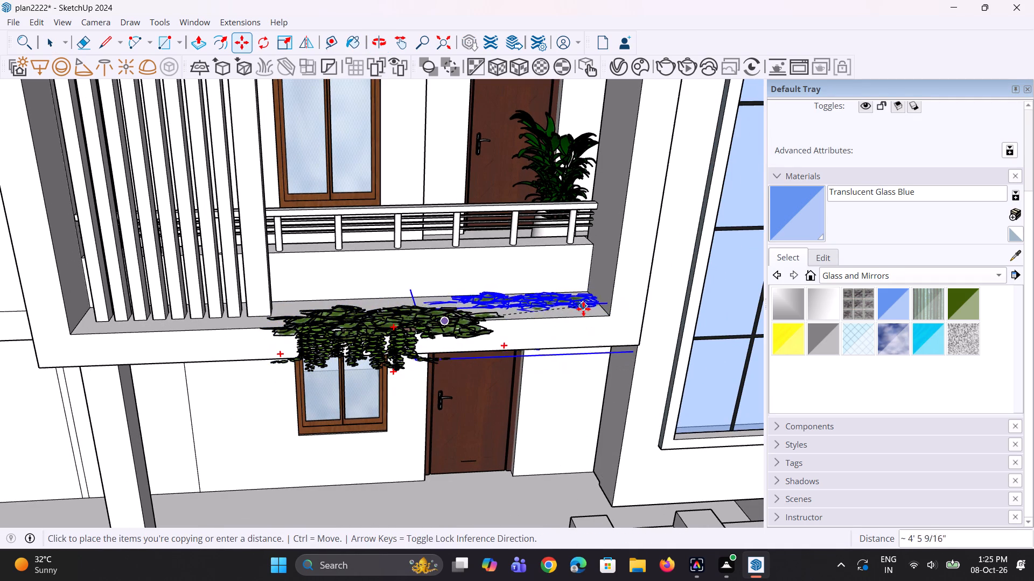
click(585, 311)
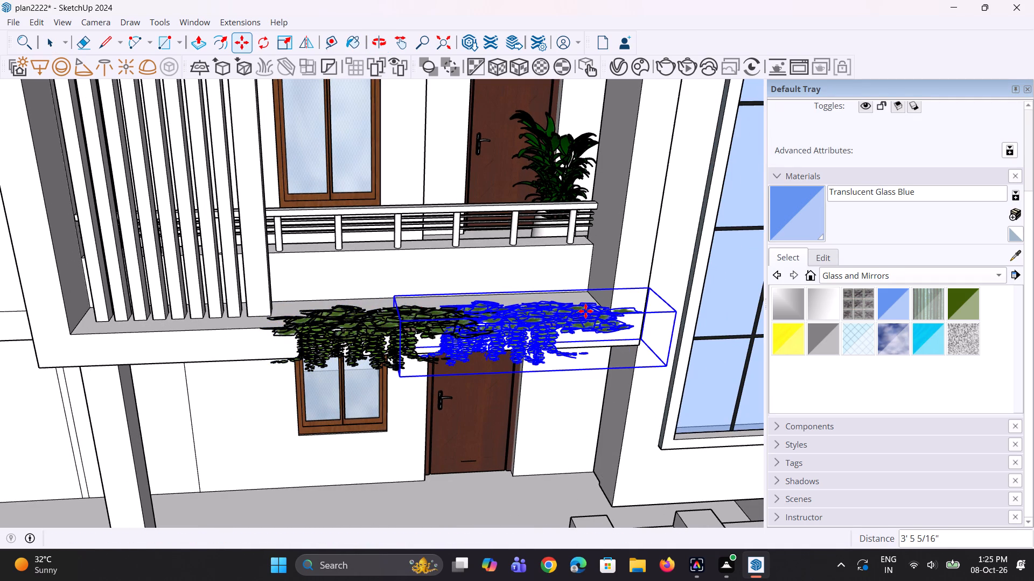
middle_drag(537, 325, 554, 345)
key(space)
key(space)
scroll(434, 341, down, 9)
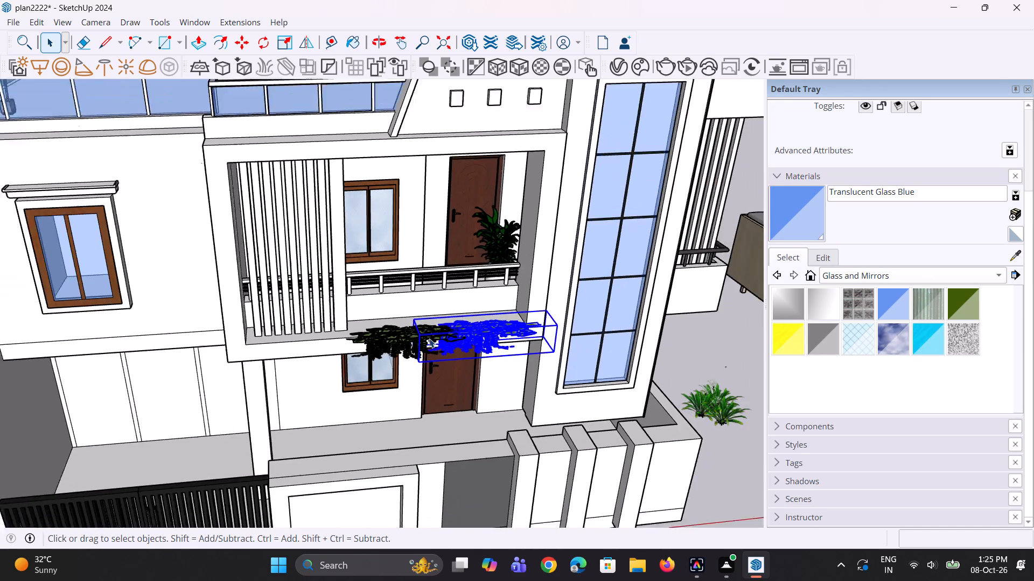
click(670, 349)
Scale up the depth of the Plant+2 foliage nearer the vertical slats along the green axis.
middle_drag(462, 367, 536, 422)
scroll(440, 330, up, 3)
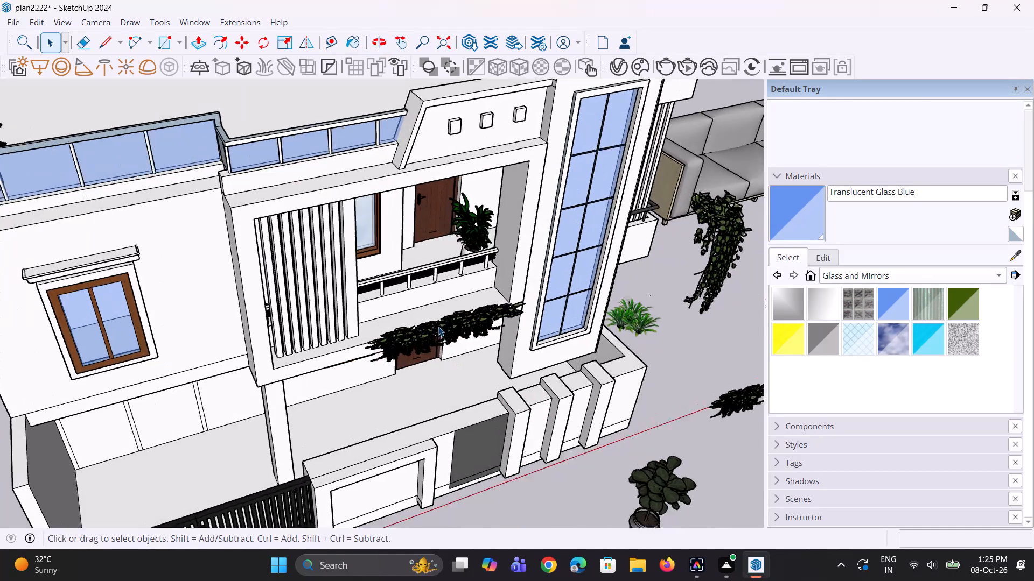
click(436, 331)
scroll(385, 344, up, 3)
middle_drag(385, 343, 474, 427)
key(s)
scroll(450, 376, up, 1)
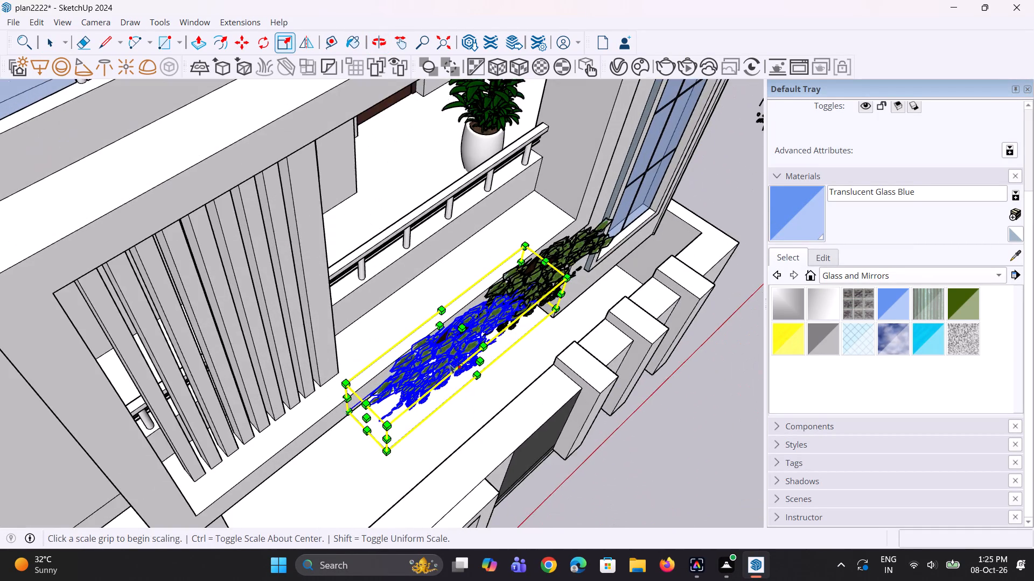
scroll(450, 364, up, 3)
click(440, 323)
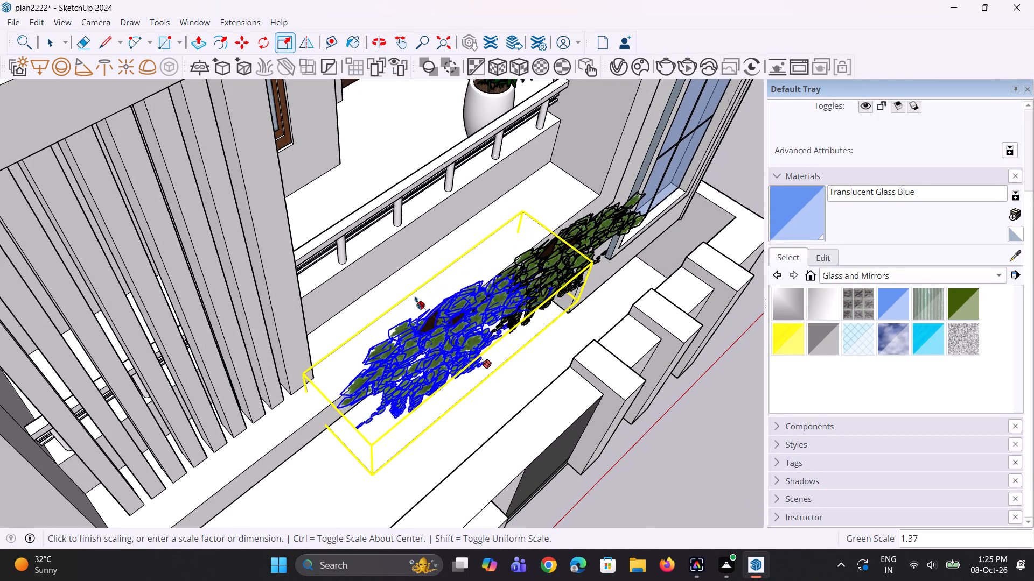
click(406, 289)
middle_drag(420, 357, 298, 229)
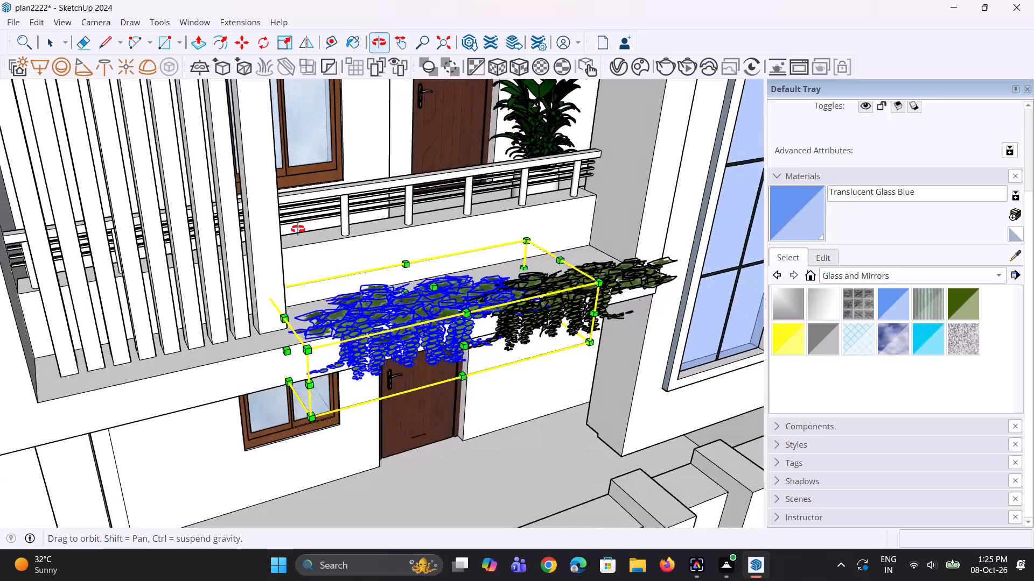
middle_drag(298, 229, 288, 238)
scroll(381, 307, down, 3)
middle_drag(478, 316, 489, 361)
key(space)
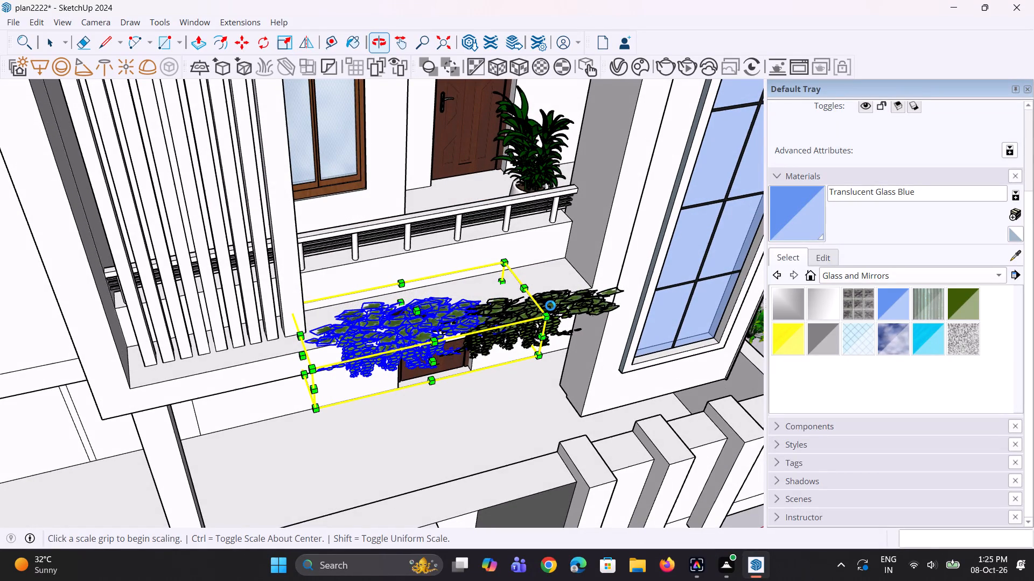
key(space)
key(space)
key(space)
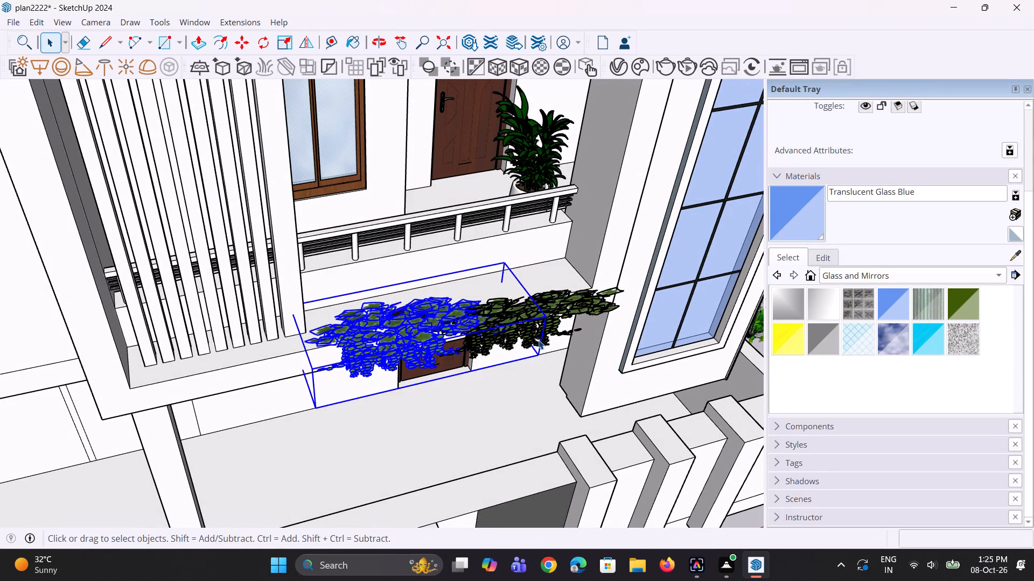
Scale the Plant+2 foliage nearer the tall glass window by 1.78 along the green axis.
click(558, 308)
middle_drag(514, 331, 579, 413)
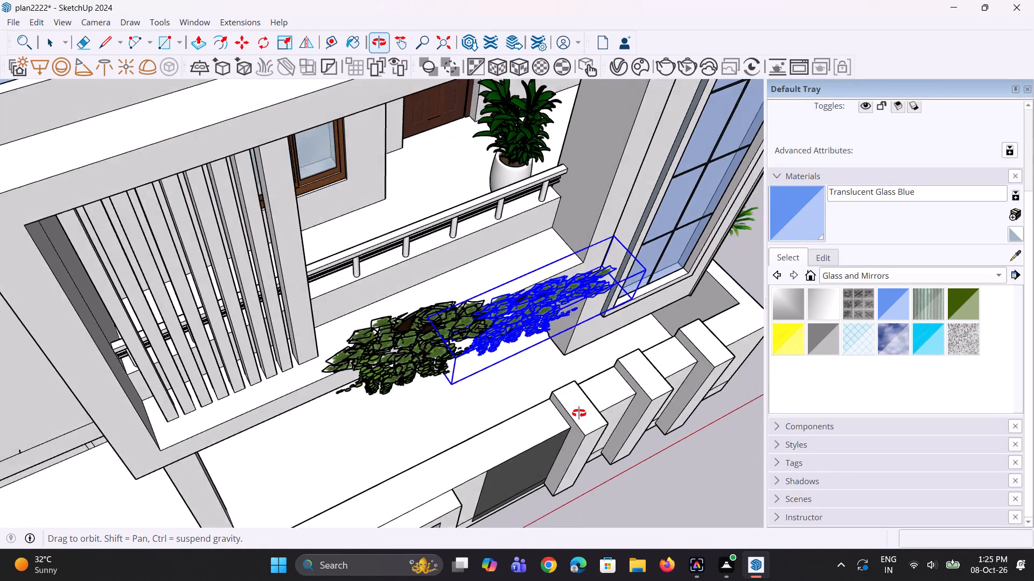
middle_drag(579, 413, 581, 411)
scroll(547, 302, up, 1)
key(s)
scroll(546, 297, up, 2)
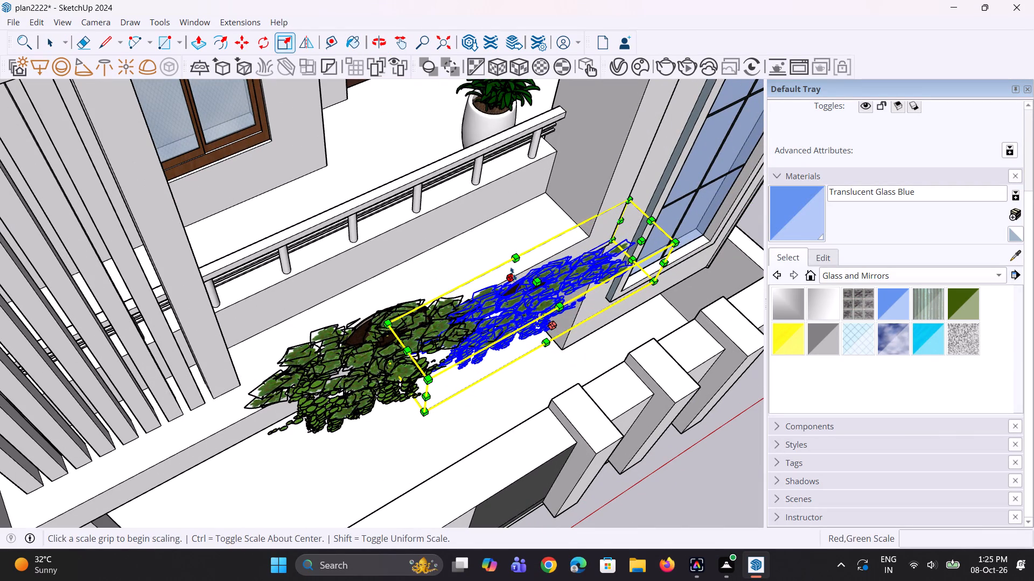
click(511, 277)
click(480, 243)
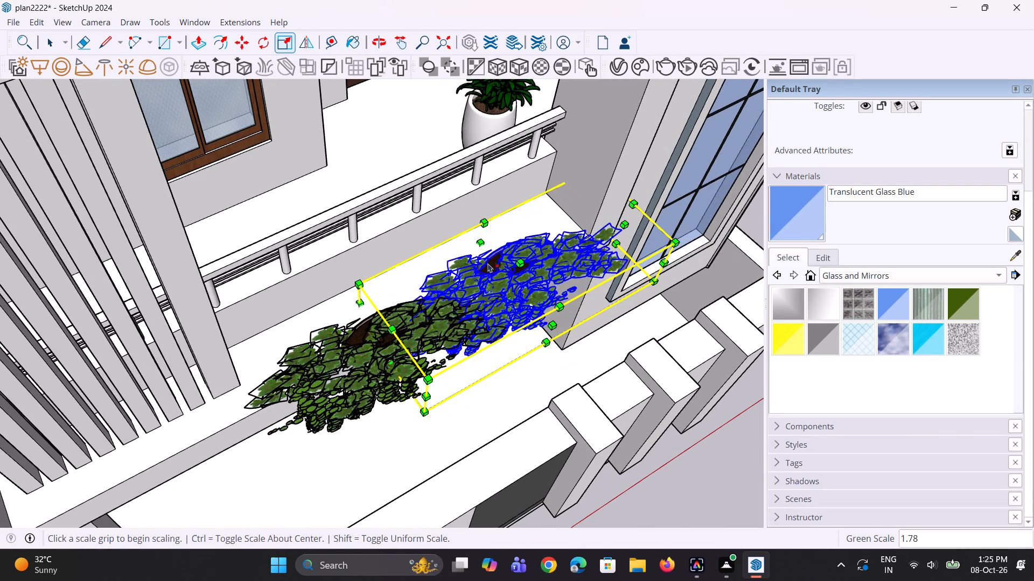
middle_drag(505, 330, 446, 204)
key(space)
key(space)
Increase the height of the foliage nearer the tall glass window by a blue-axis scale of about 1.34.
scroll(450, 298, down, 10)
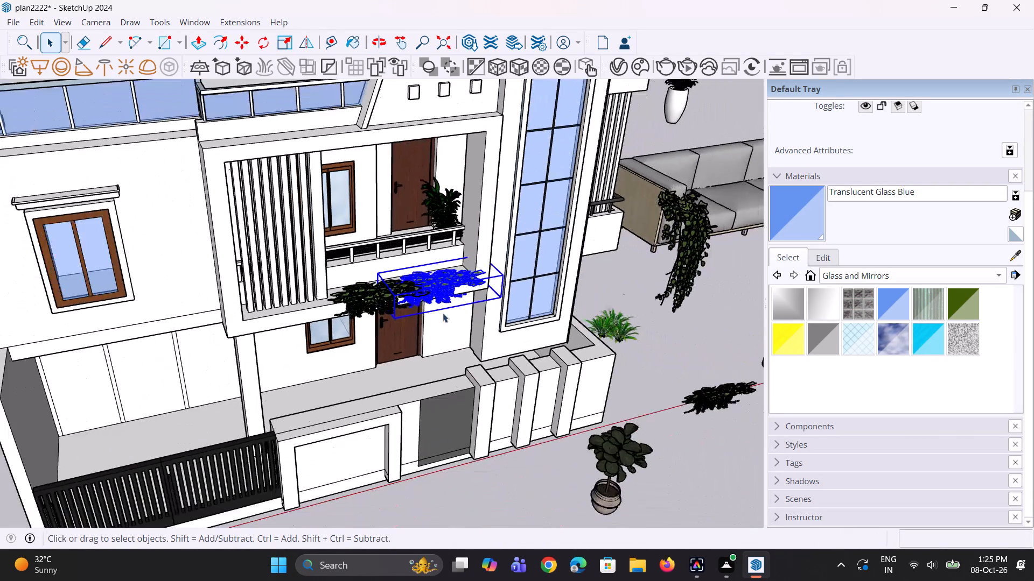
middle_drag(460, 319, 398, 237)
scroll(396, 279, up, 2)
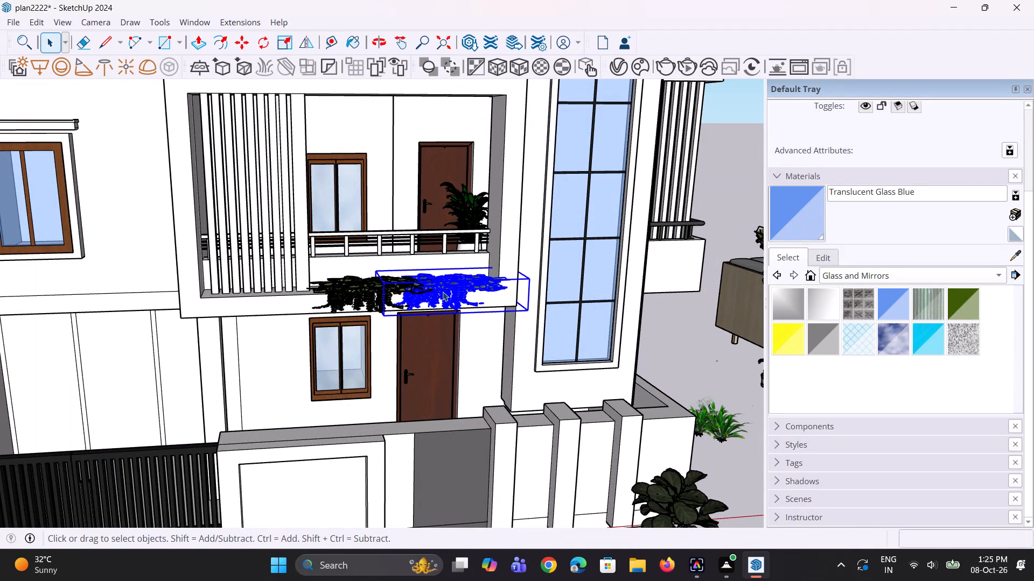
key(s)
scroll(450, 284, up, 1)
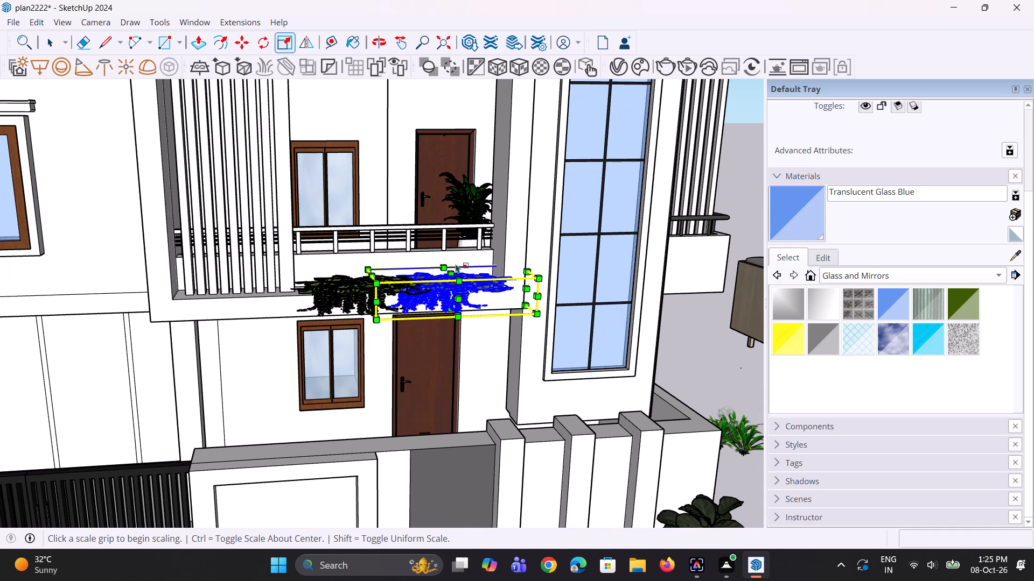
click(451, 272)
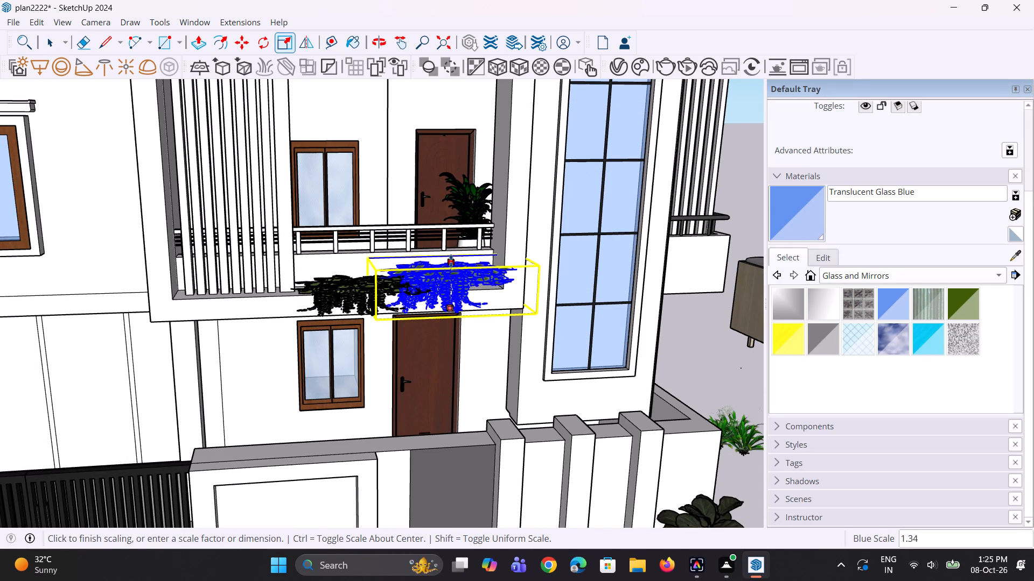
click(450, 264)
Scale the foliage nearer the vertical slats by about 1.28 along the blue axis and deselect it.
click(362, 288)
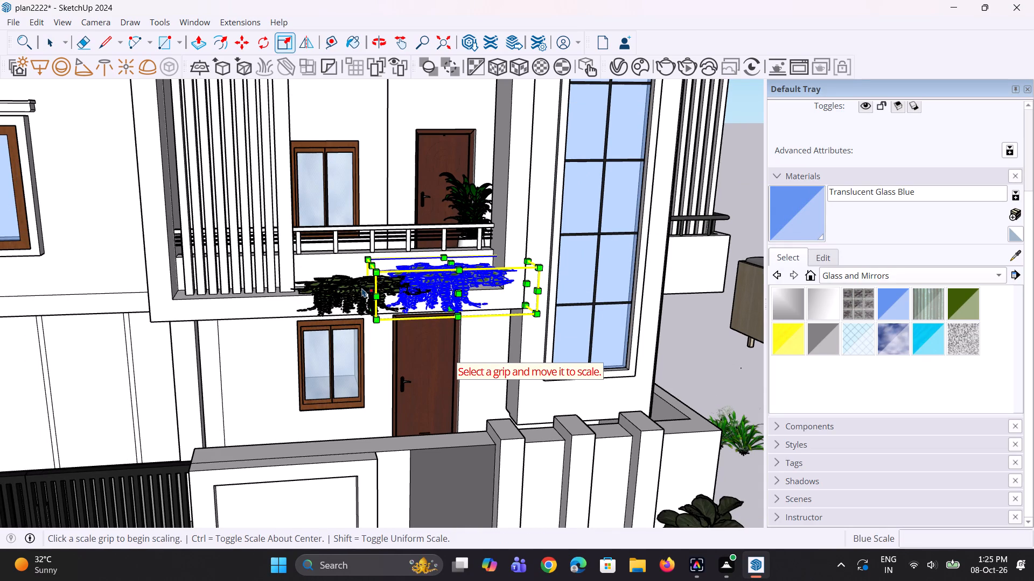
key(space)
click(360, 290)
key(s)
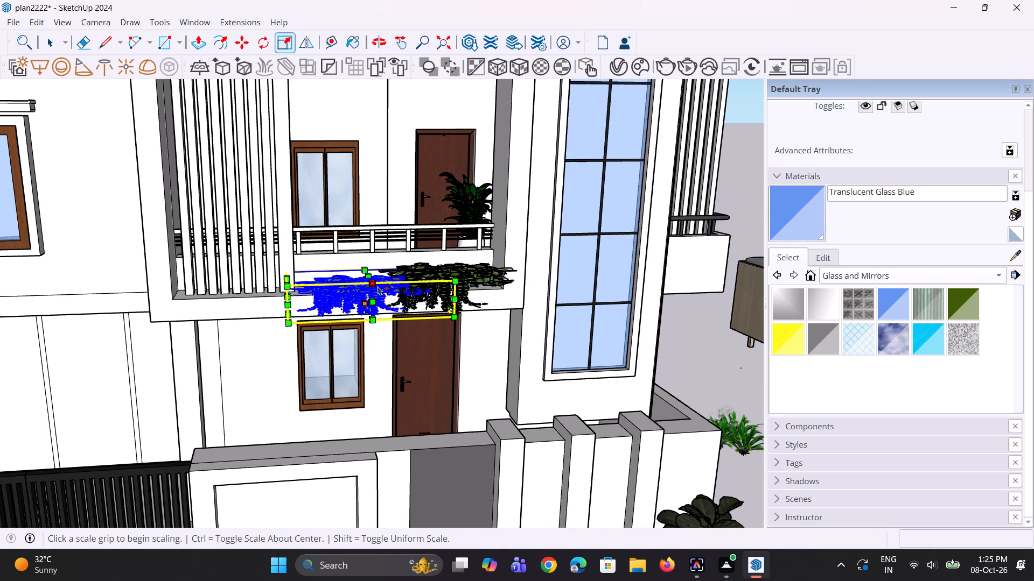
click(373, 275)
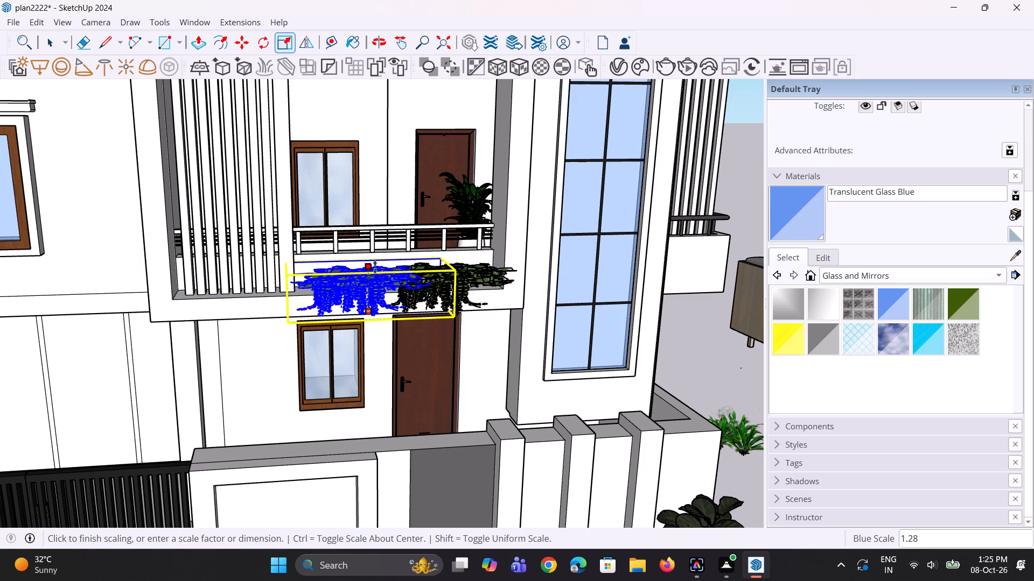
click(375, 267)
key(space)
key(space)
click(686, 354)
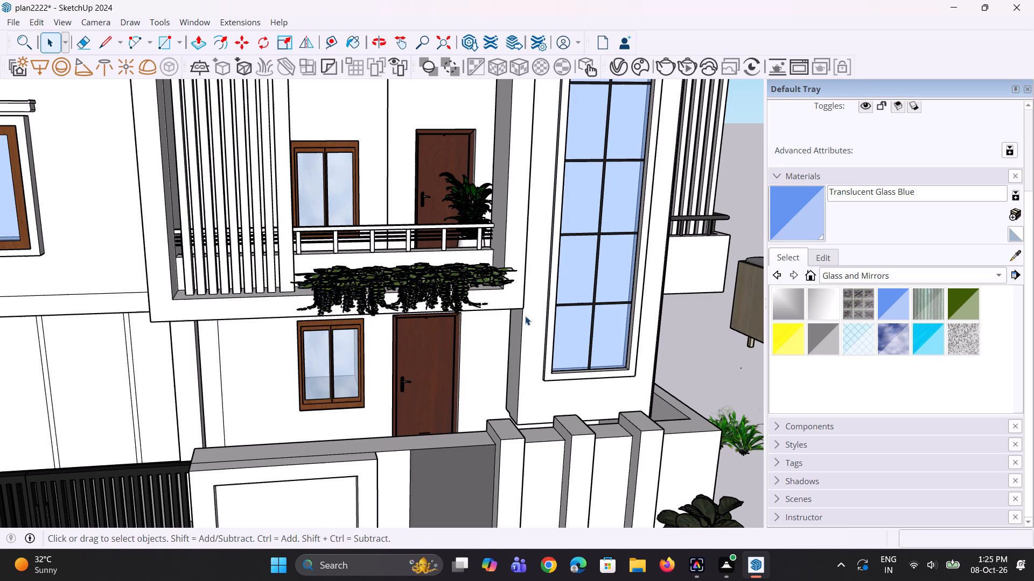
Copy the broad-leaved plant in the woven pot from the ground in front of the house to the balcony by the window.
middle_drag(525, 316, 484, 343)
scroll(393, 303, down, 6)
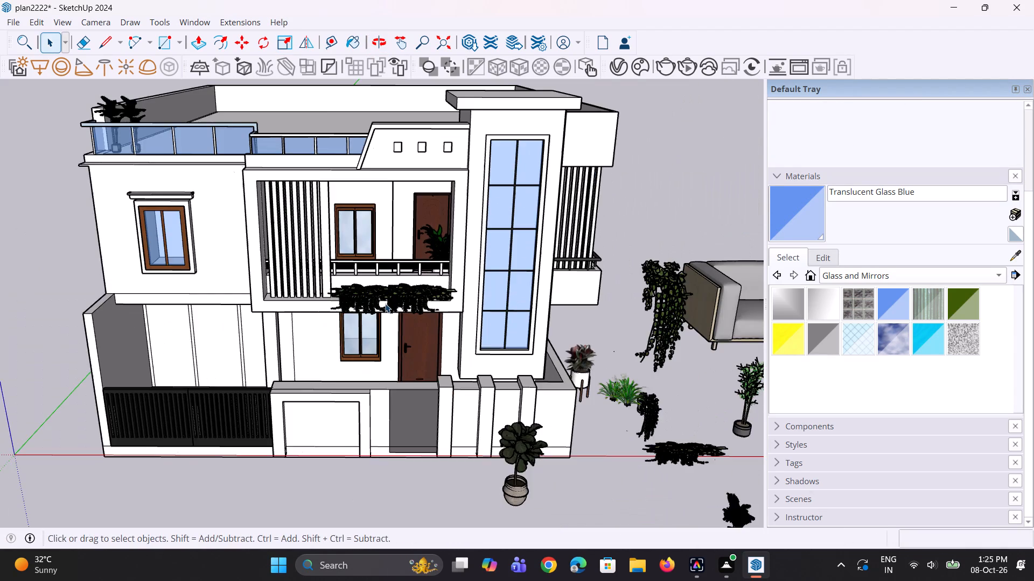
middle_drag(391, 308, 416, 339)
click(521, 491)
scroll(522, 492, up, 1)
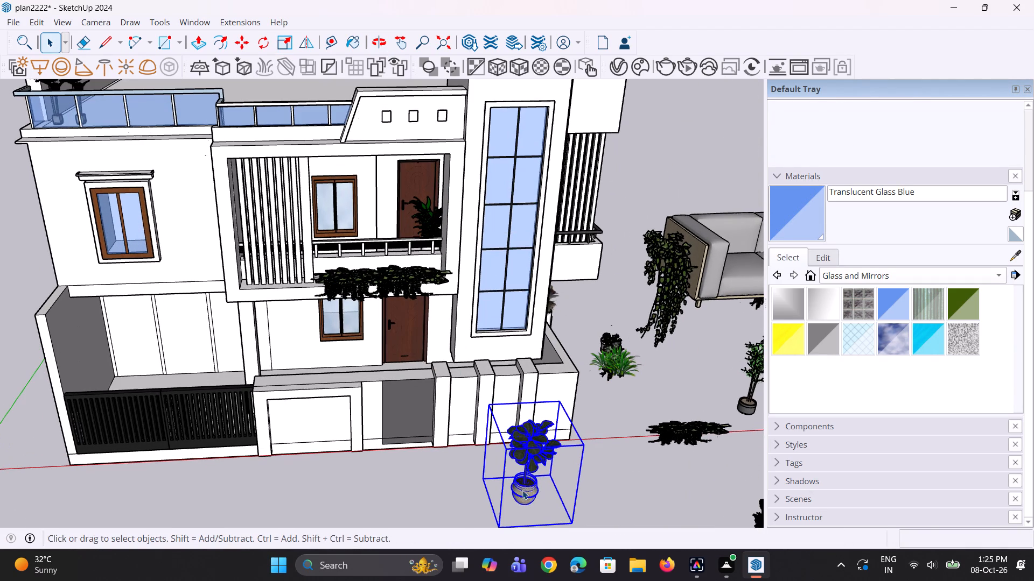
key(m)
click(534, 471)
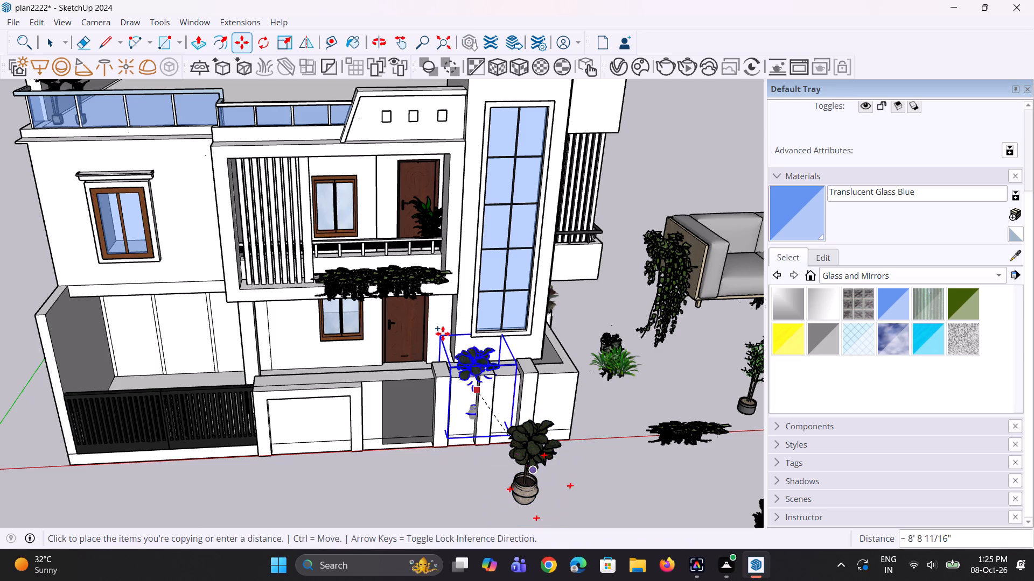
click(338, 249)
Shift the copied potted plant on the balcony by about 10 11/16".
middle_drag(384, 247, 337, 351)
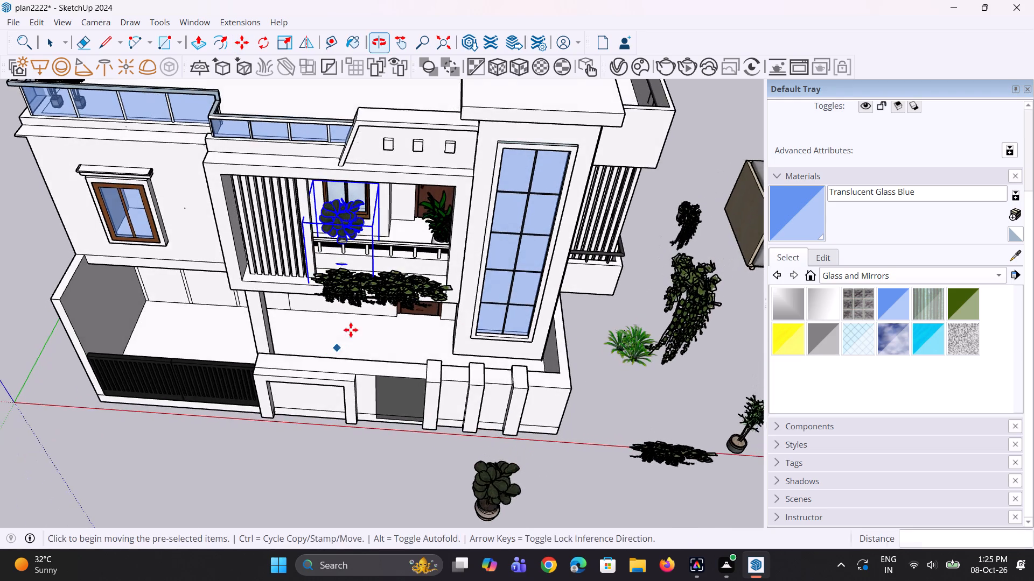
scroll(382, 245, up, 10)
click(376, 344)
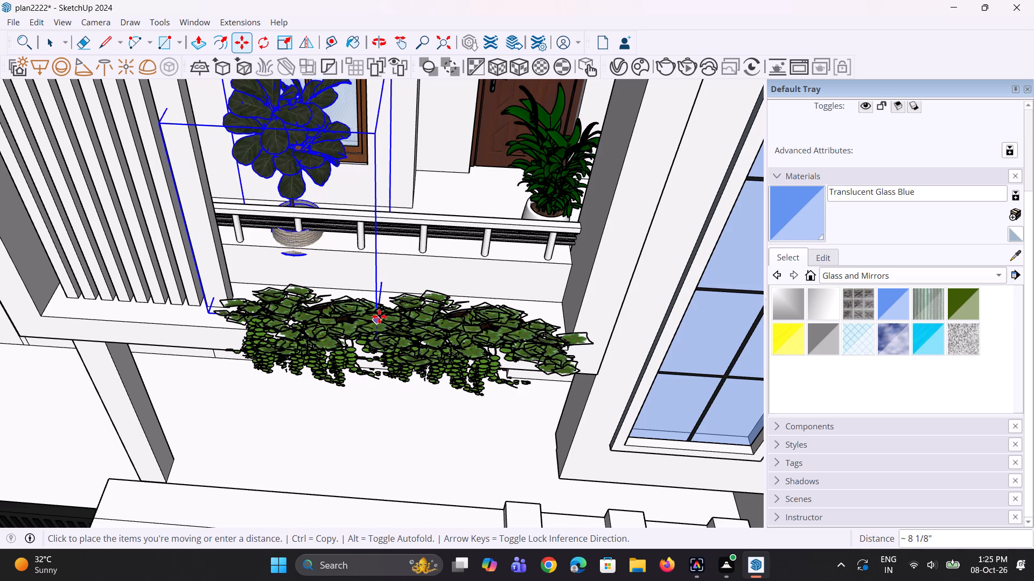
click(384, 308)
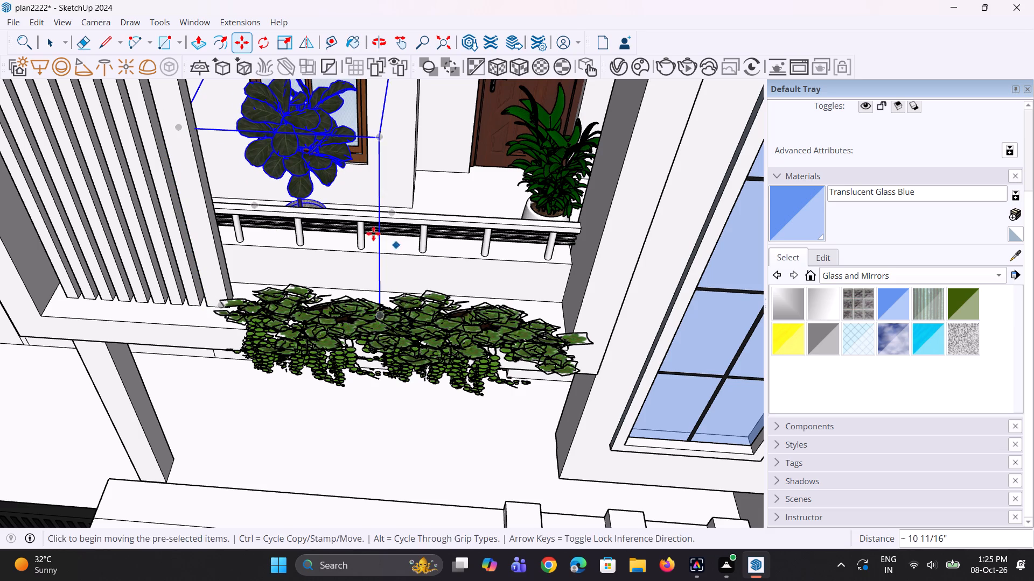
Scale the copied potted plant down uniformly to suit the space between the balcony railing and window.
middle_drag(371, 239, 342, 297)
key(s)
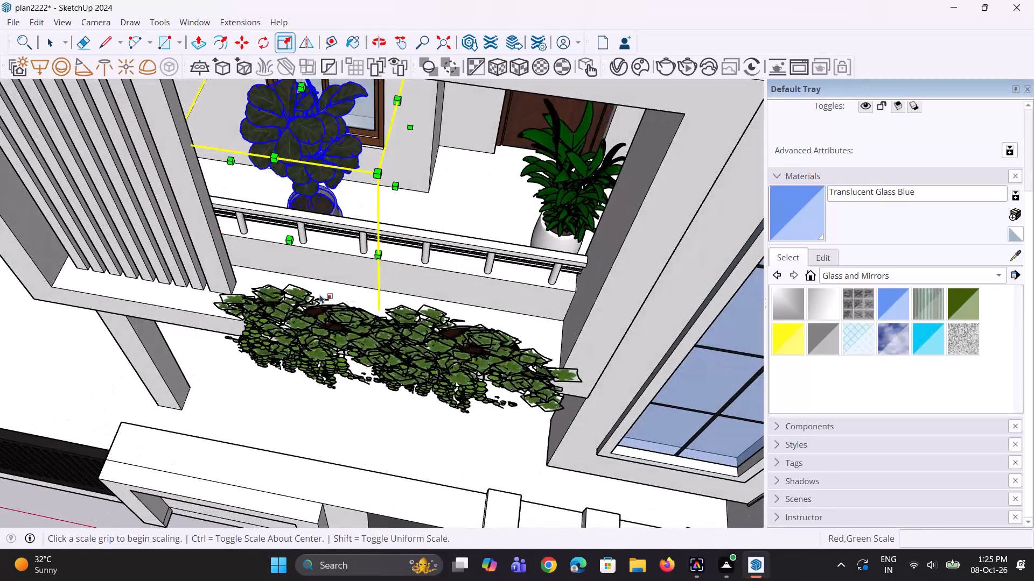
scroll(305, 299, down, 4)
middle_drag(280, 264, 177, 224)
scroll(288, 175, up, 5)
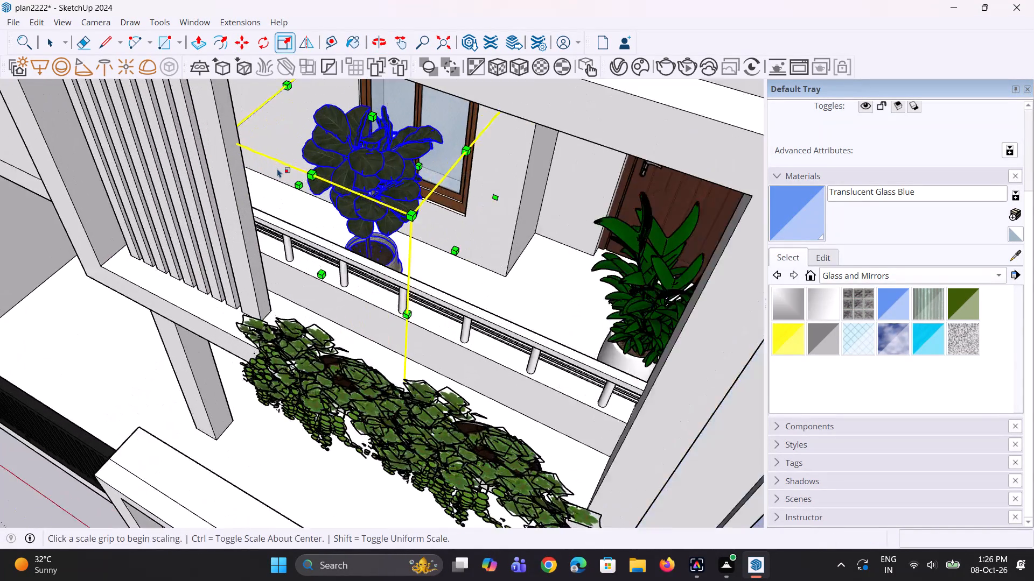
scroll(277, 168, up, 5)
middle_drag(275, 165, 366, 201)
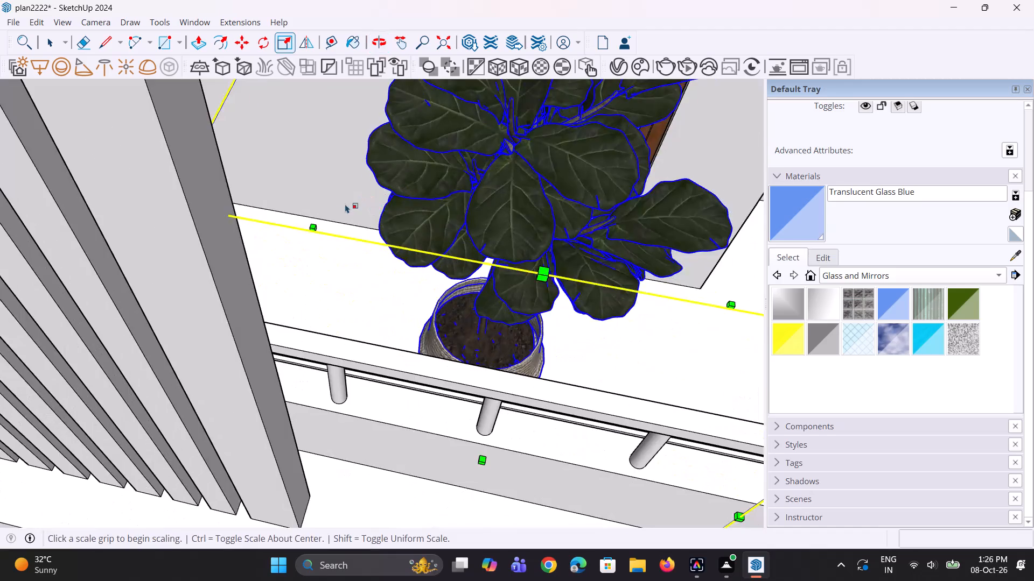
scroll(340, 207, down, 6)
click(529, 258)
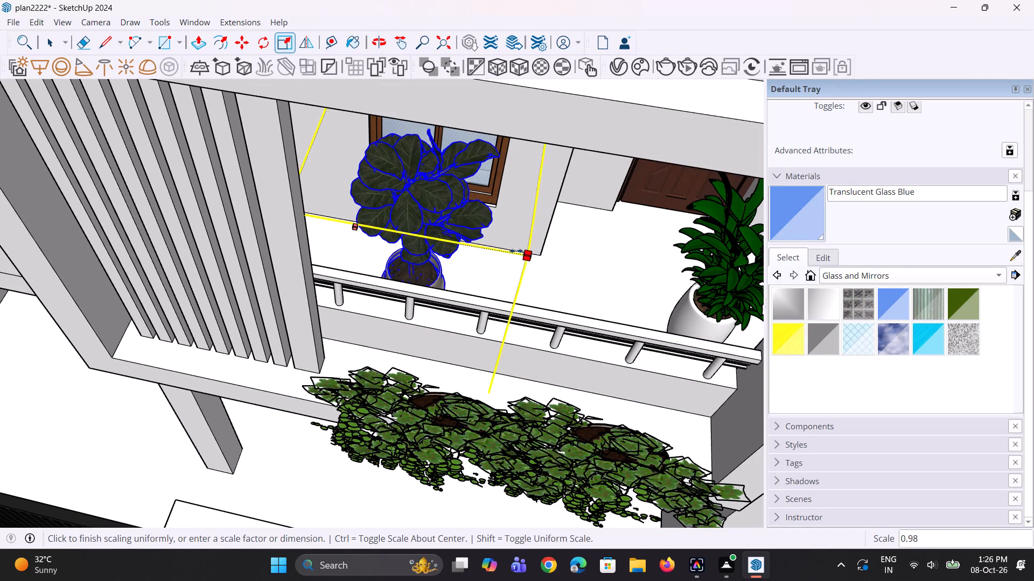
click(429, 207)
Raise the scaled potted plant about 3 3/8" so its pot sits on the balcony floor.
middle_drag(451, 288, 306, 181)
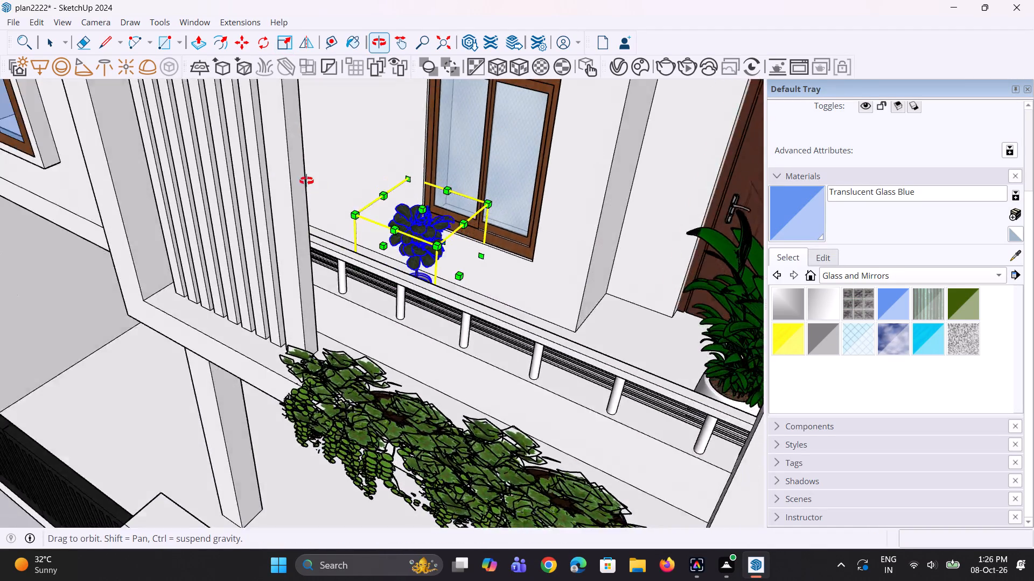
middle_drag(306, 181, 230, 231)
scroll(472, 289, up, 6)
key(m)
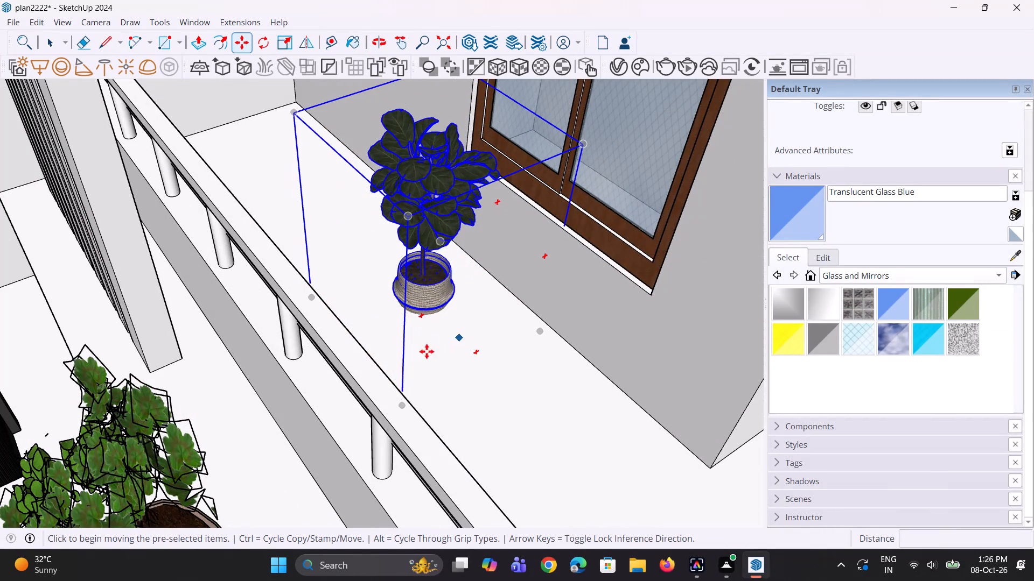
click(403, 408)
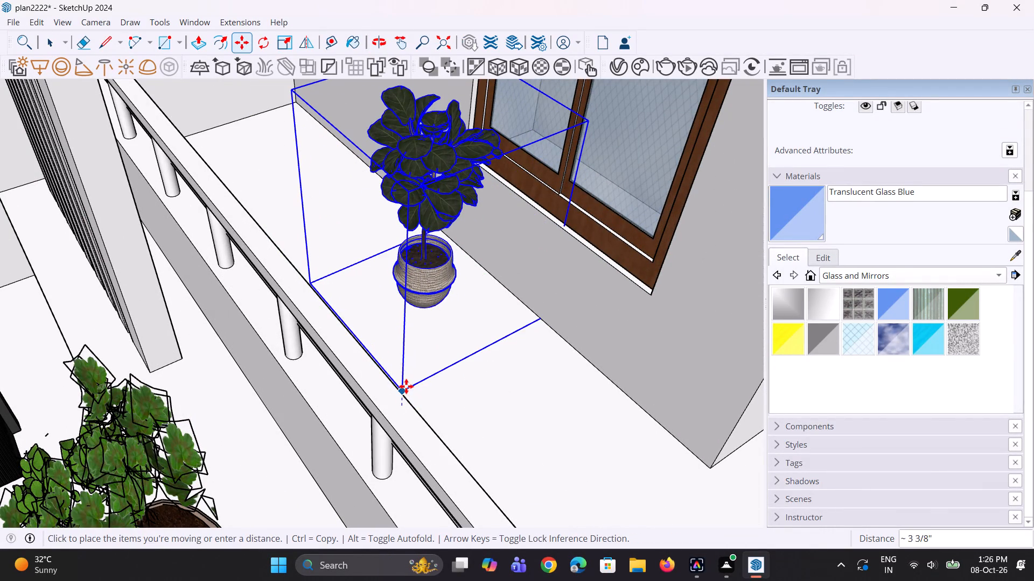
click(406, 386)
Move the potted plant toward the balcony railing along the green axis, finishing with a move of about 7 3/16".
middle_drag(436, 371, 368, 360)
click(390, 394)
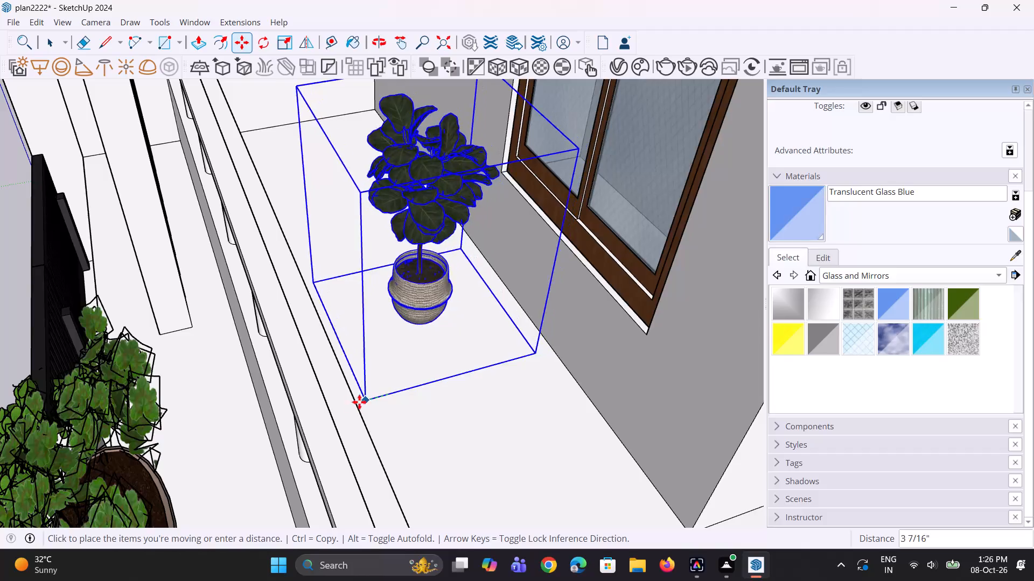
drag(338, 408, 331, 412)
drag(344, 408, 340, 408)
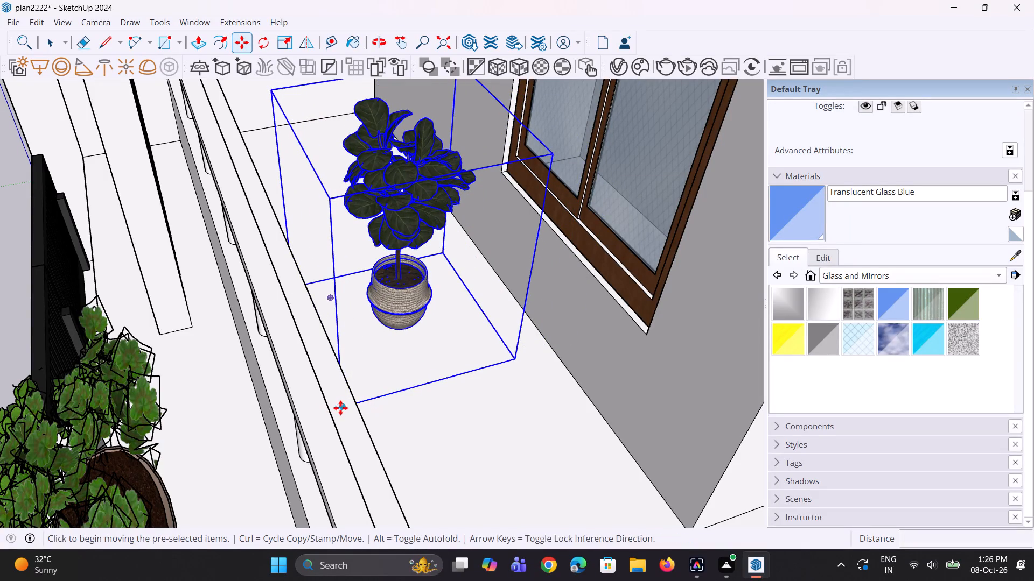
drag(340, 408, 335, 408)
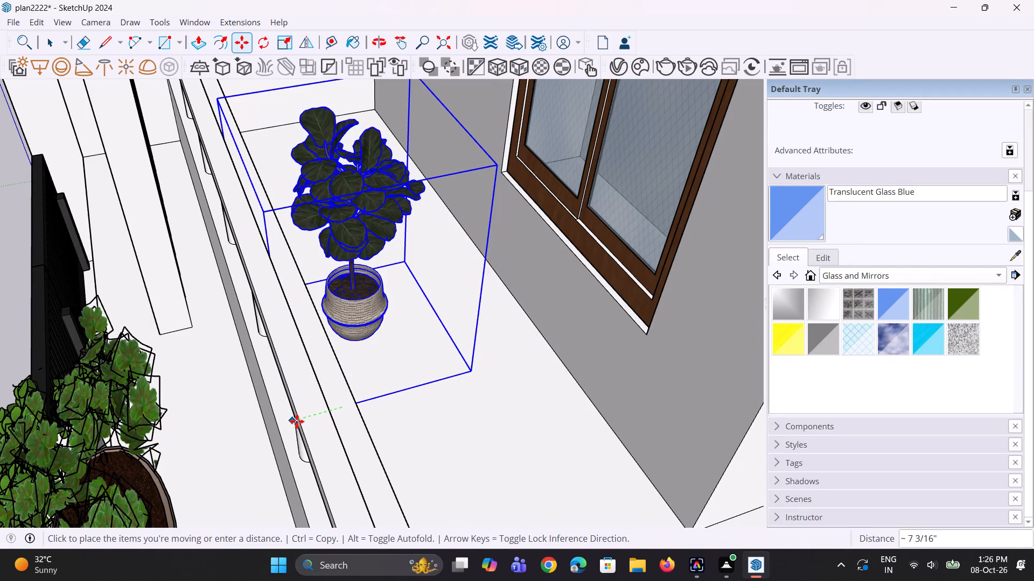
click(299, 422)
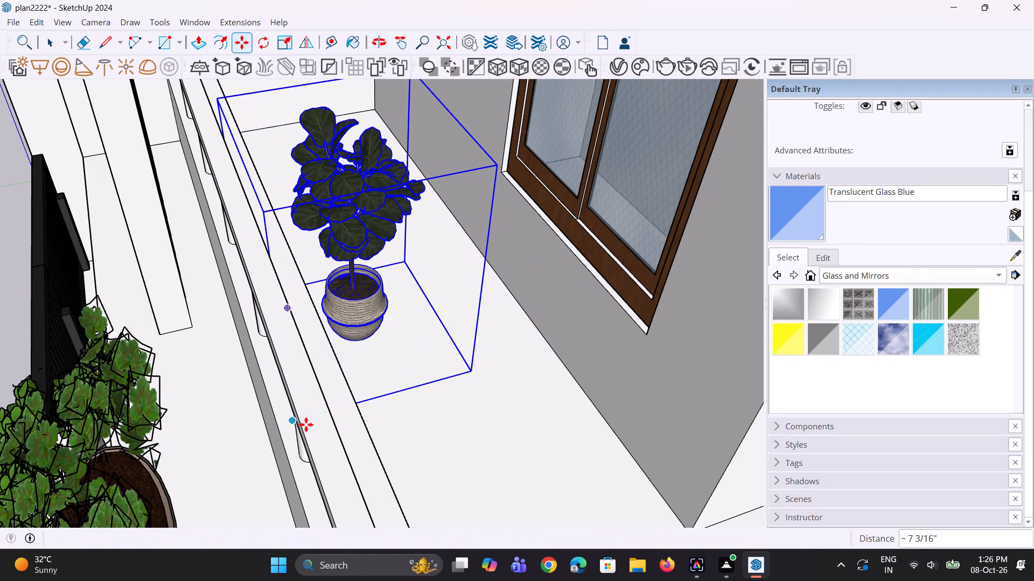
middle_drag(384, 396, 536, 425)
scroll(397, 355, down, 4)
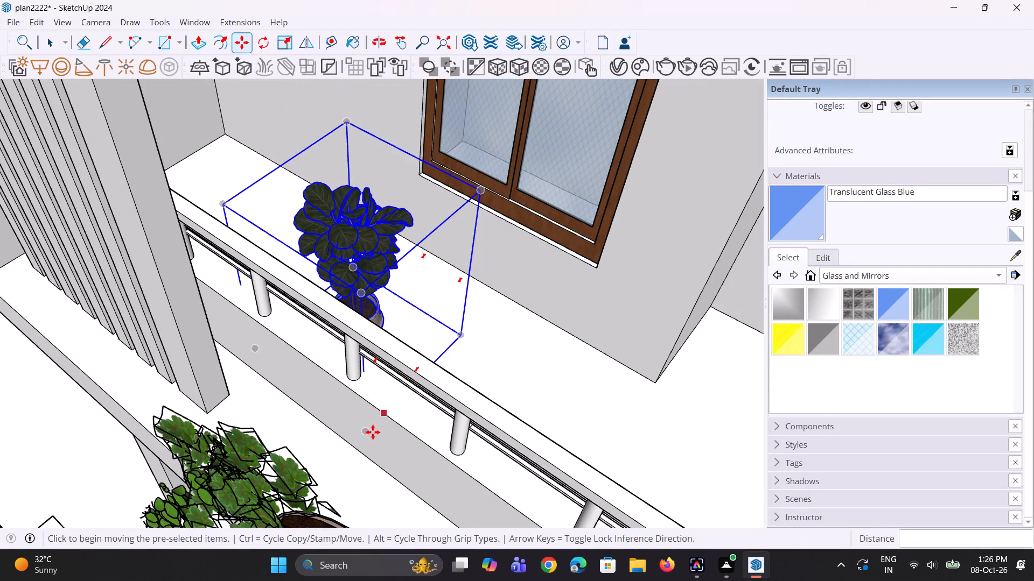
Move the balcony potted plant about 6 1/4", and shift it another 3" along the railing.
click(371, 434)
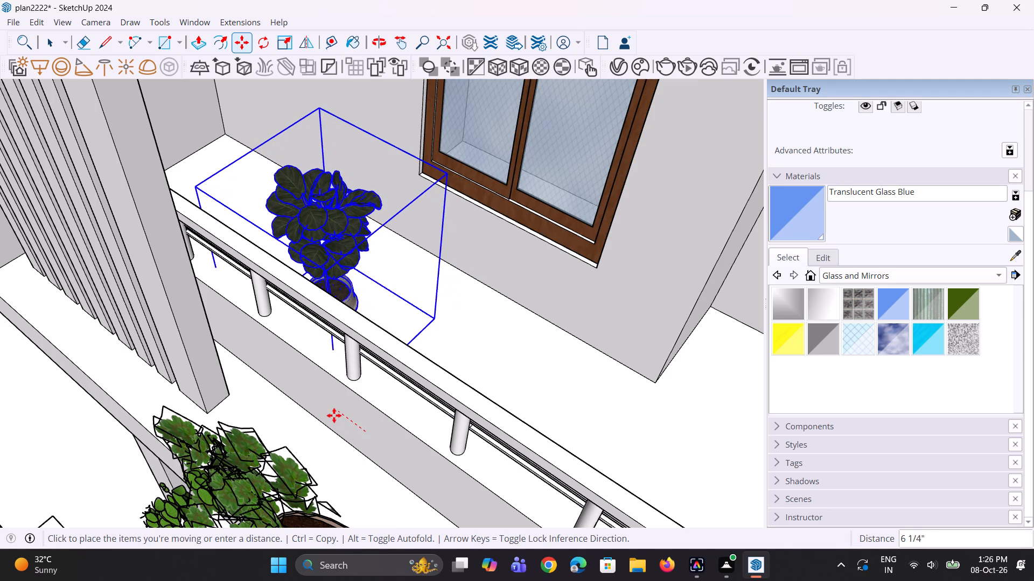
click(330, 412)
middle_drag(352, 406, 498, 255)
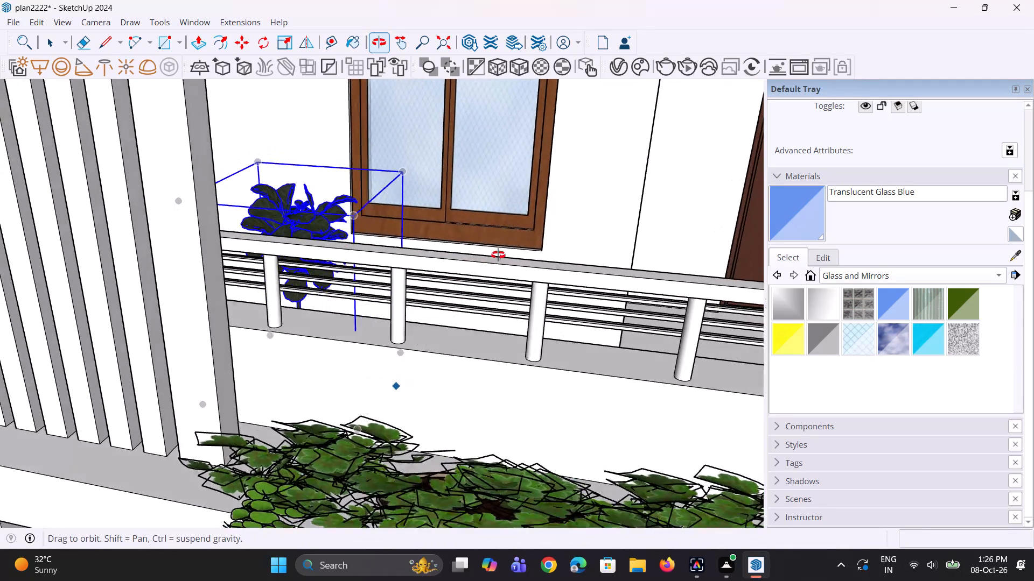
middle_drag(498, 255, 500, 255)
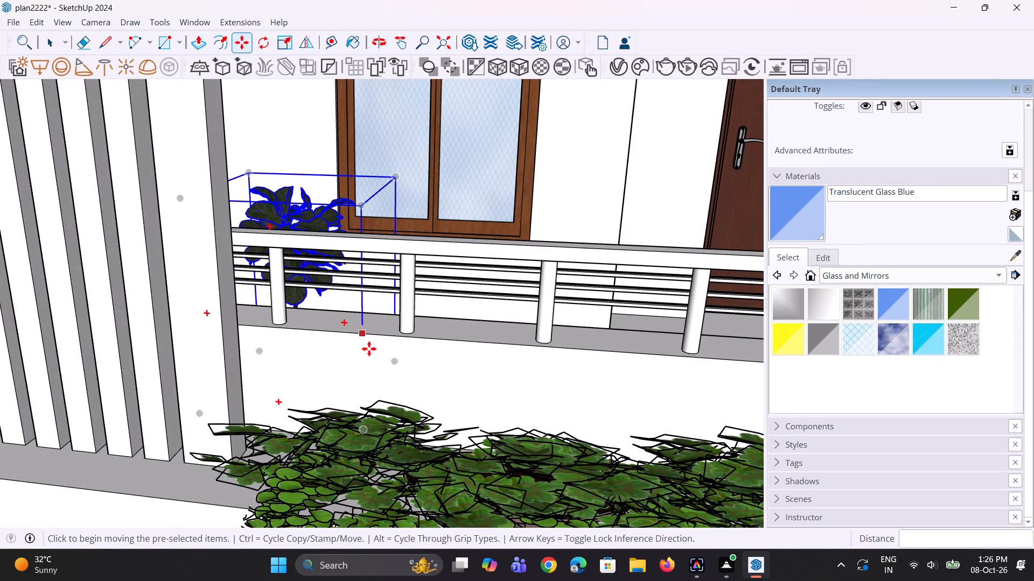
click(394, 365)
click(410, 367)
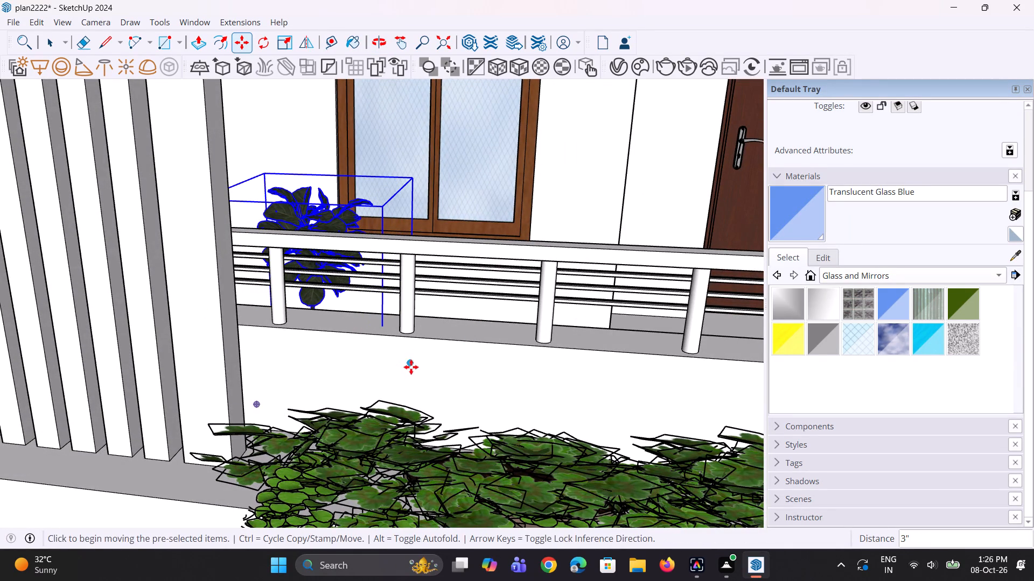
Scale the balcony potted plant up uniformly by a factor of about 1.19.
key(s)
click(265, 172)
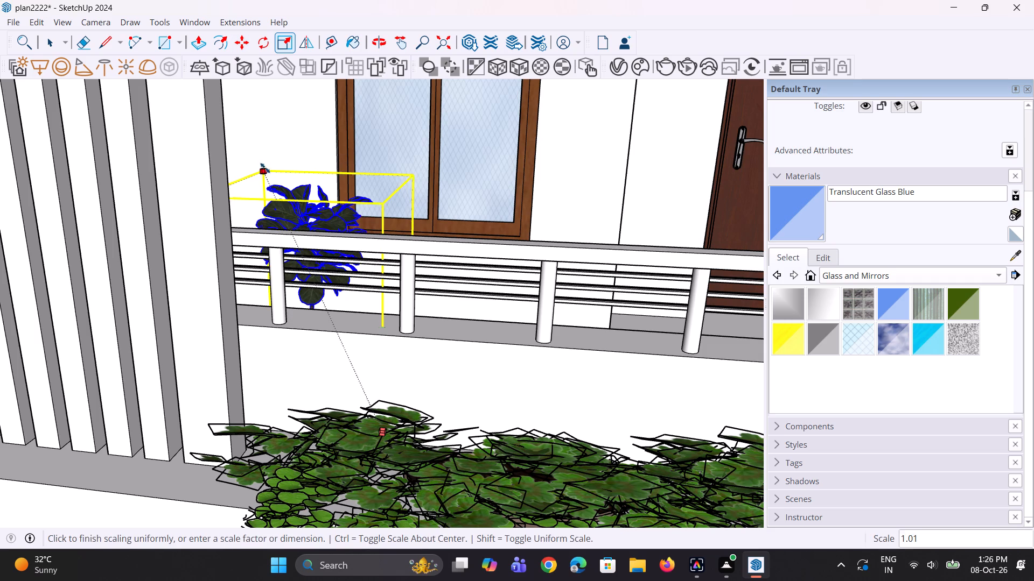
click(266, 125)
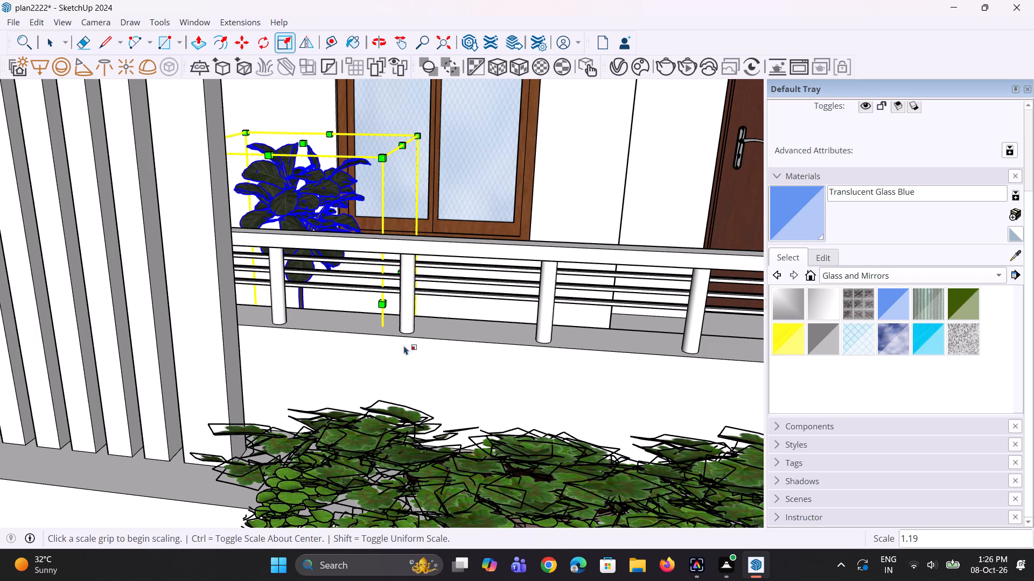
Move the enlarged balcony plant about 4" along the railing, away from the vertical slats.
scroll(411, 307, down, 3)
key(s)
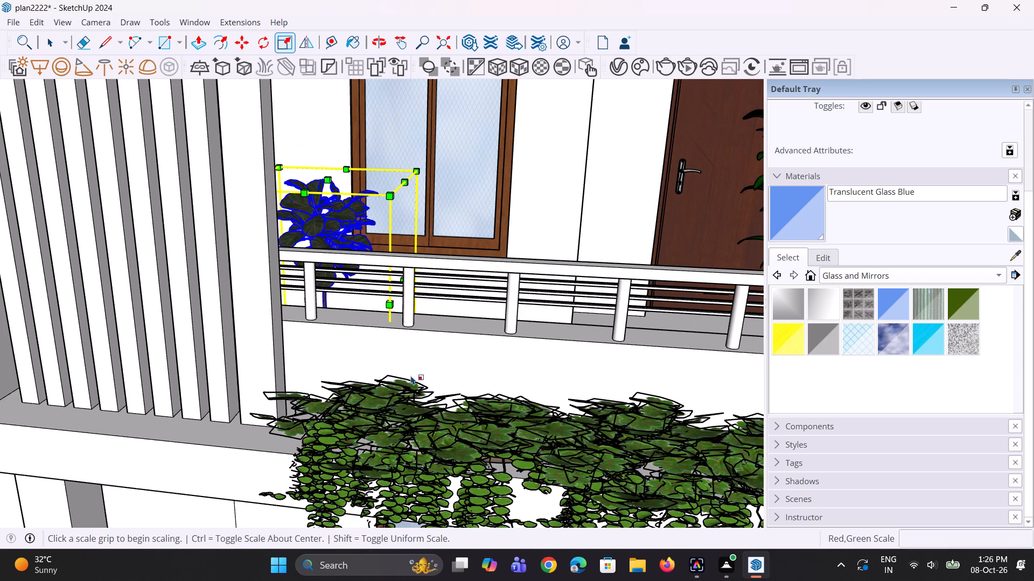
key(m)
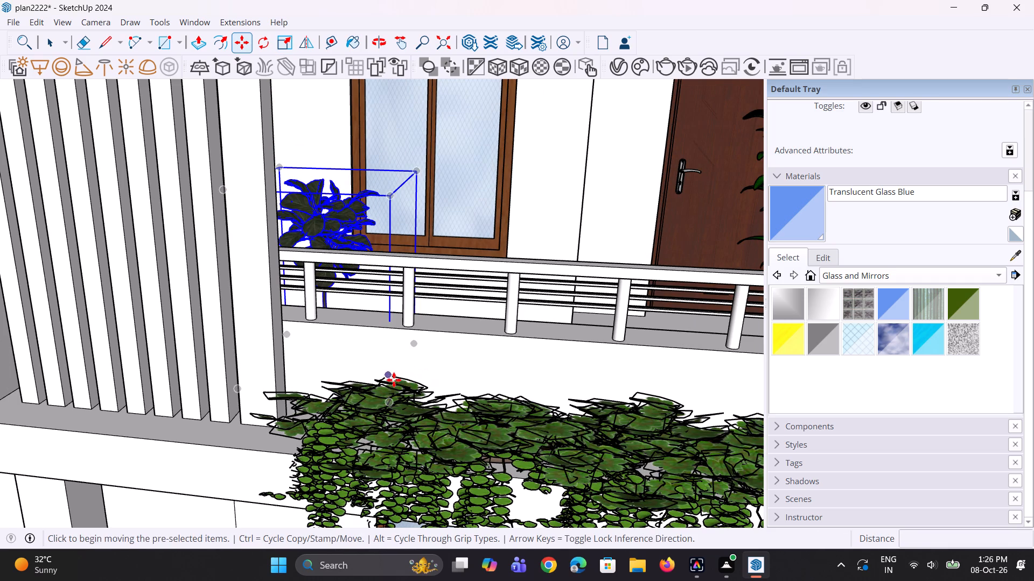
click(388, 401)
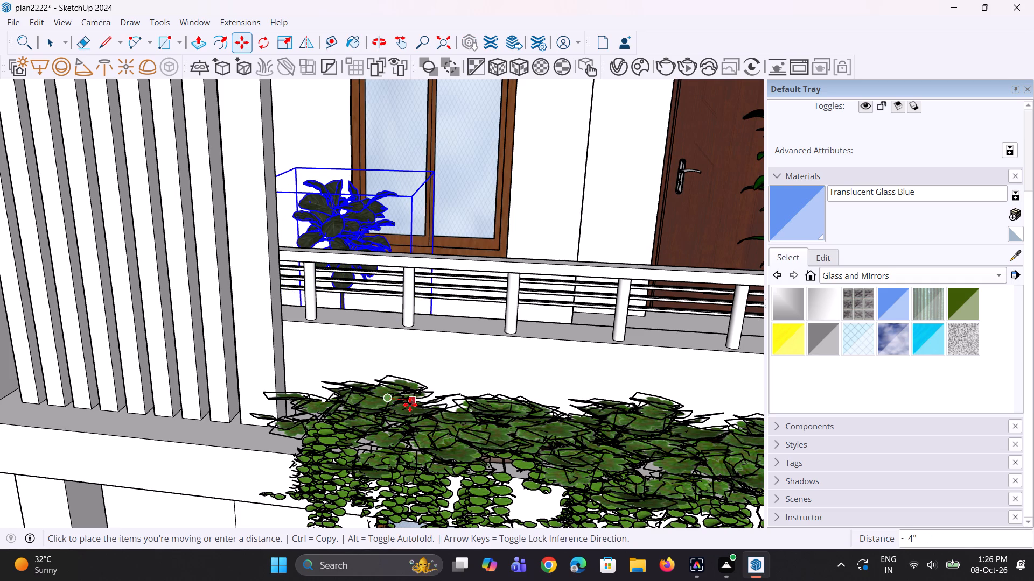
click(417, 406)
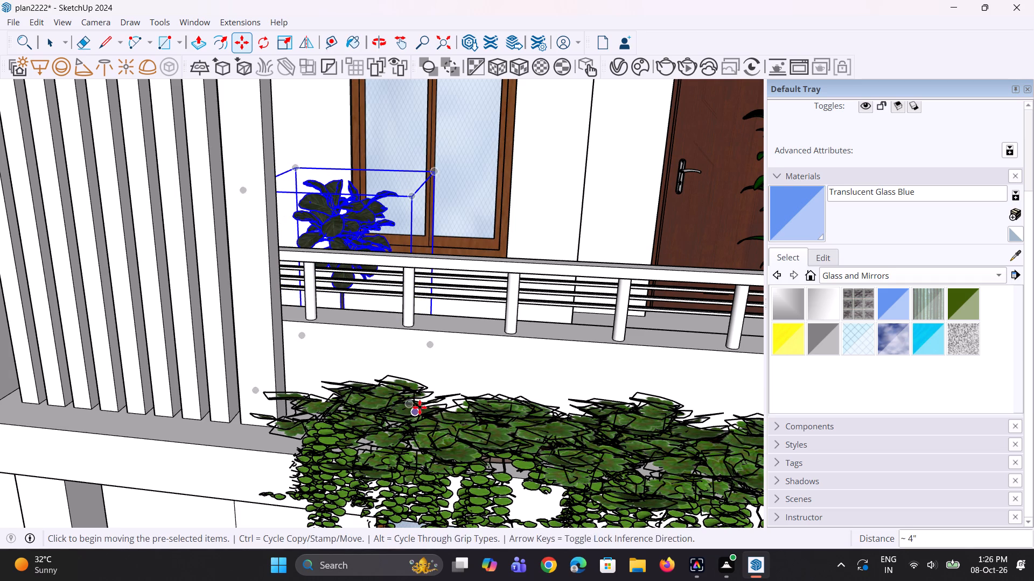
Copy the balcony potted plant about 3' 8" along the railing in front of the window, and clear the selection.
key(m)
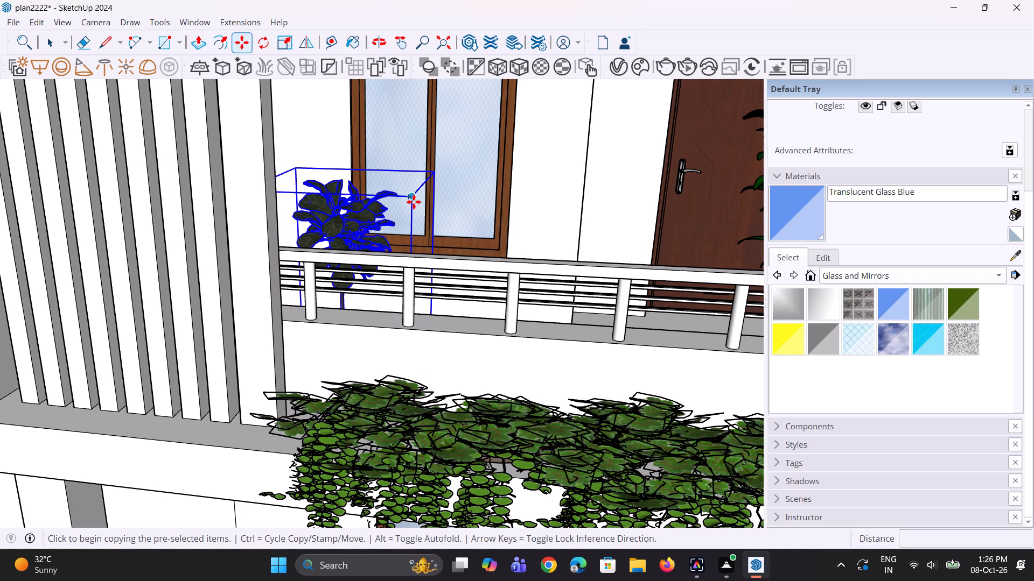
click(412, 198)
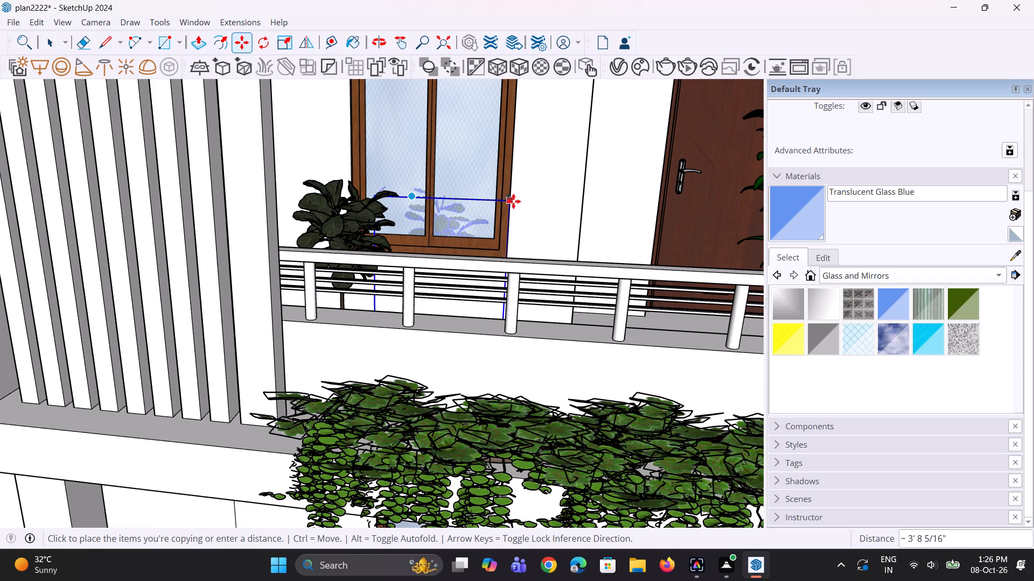
click(515, 202)
key(space)
key(space)
scroll(337, 267, down, 11)
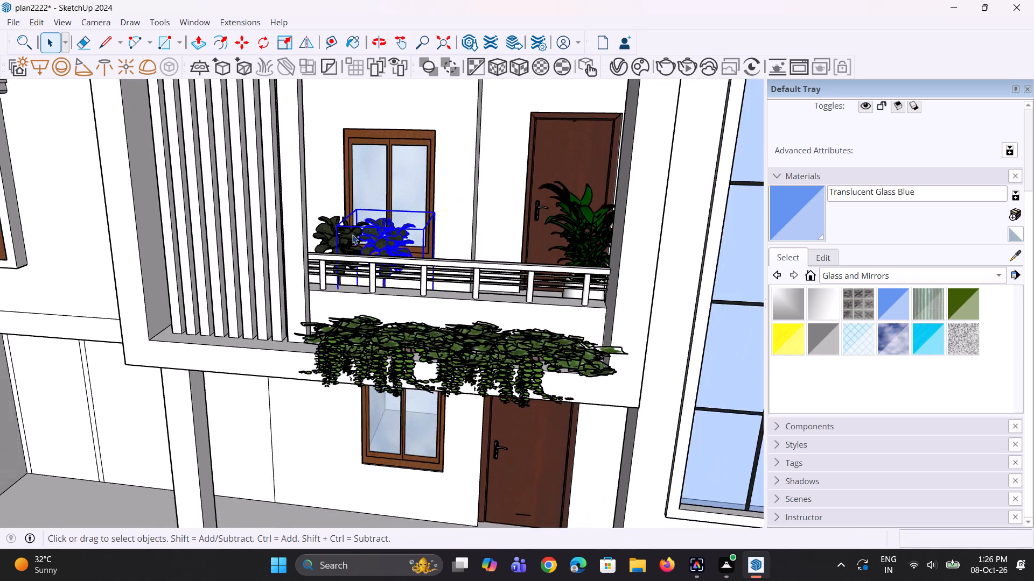
scroll(352, 235, down, 9)
middle_drag(340, 288, 309, 352)
scroll(392, 287, down, 3)
click(85, 236)
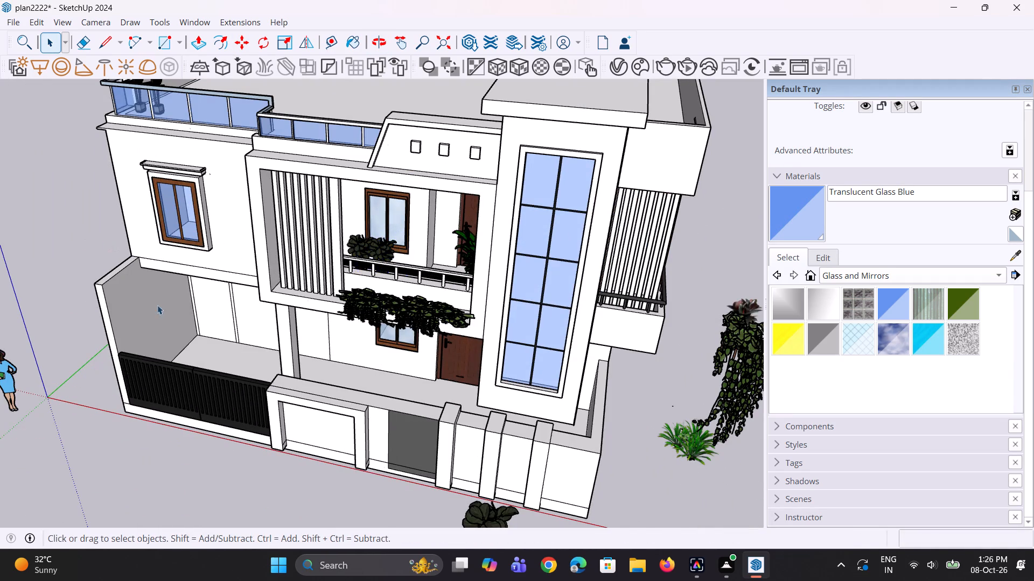
Copy the plant in the white legged planter from beside the house to the front gate area, about 100' 9" away.
middle_drag(346, 263, 400, 191)
scroll(488, 268, down, 5)
middle_drag(560, 352, 574, 393)
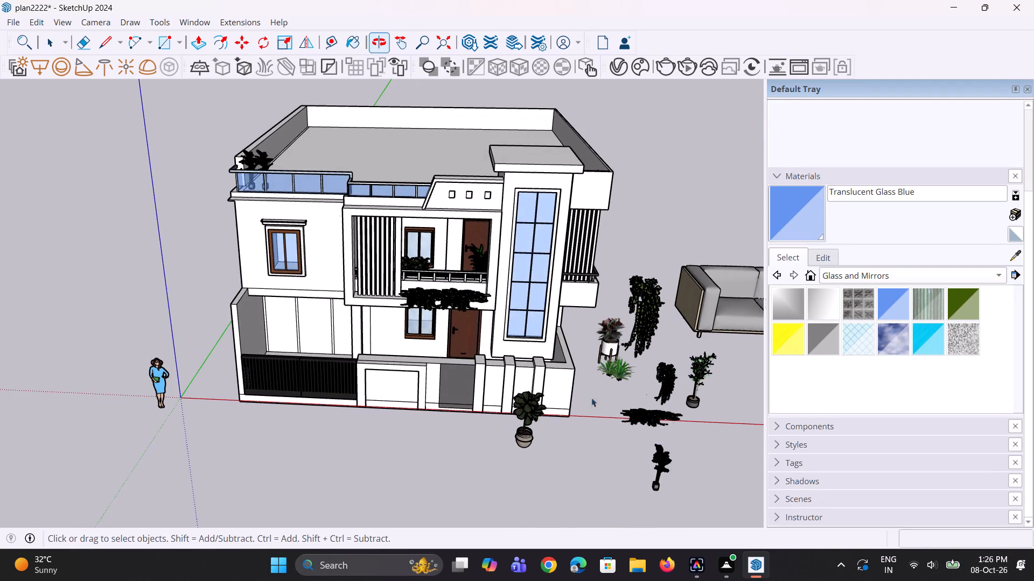
scroll(646, 370, up, 3)
click(598, 336)
scroll(605, 349, up, 2)
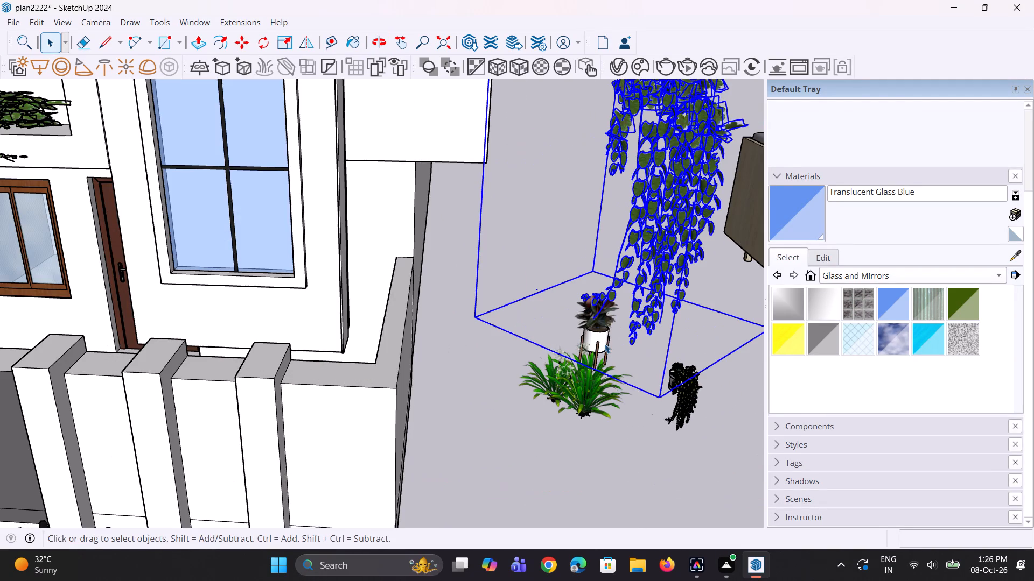
click(586, 329)
key(m)
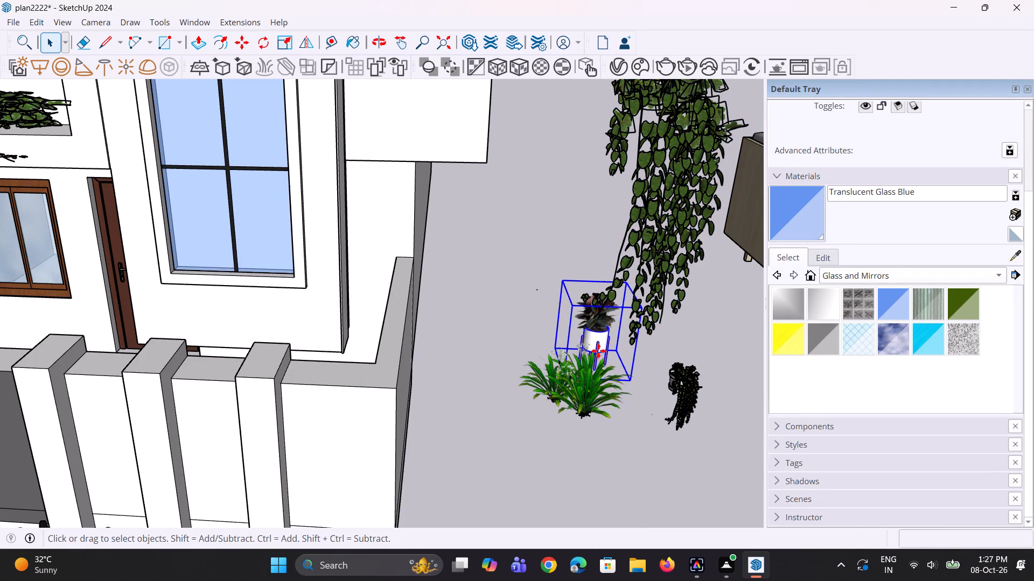
drag(610, 351, 616, 366)
scroll(658, 348, down, 6)
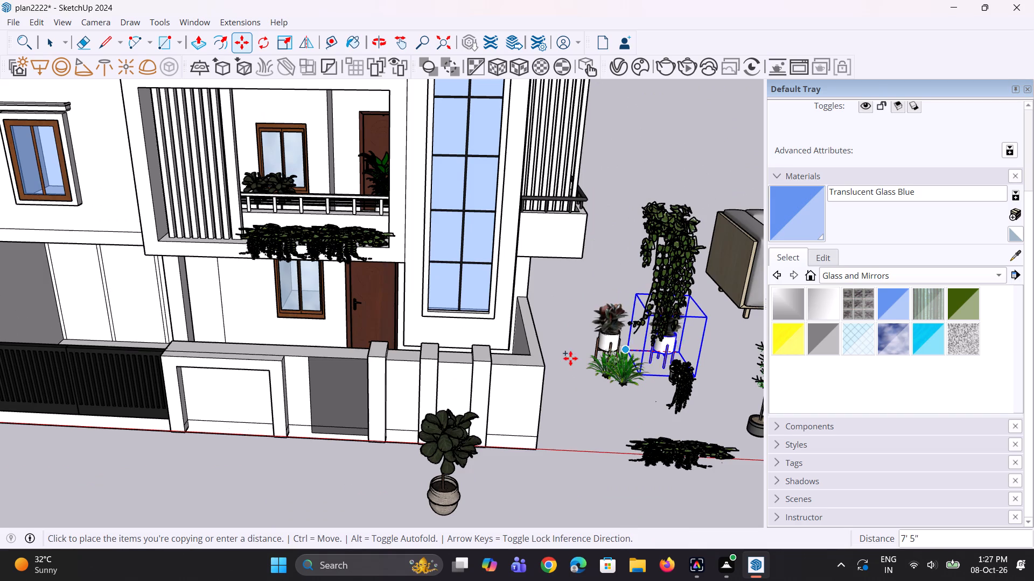
scroll(0, 373, up, 1)
scroll(199, 358, down, 2)
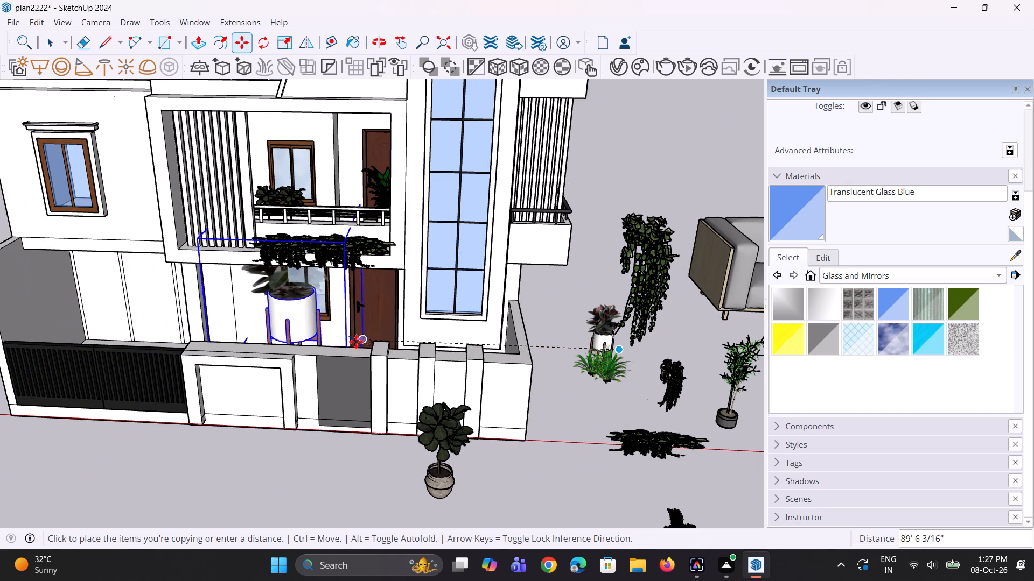
click(200, 335)
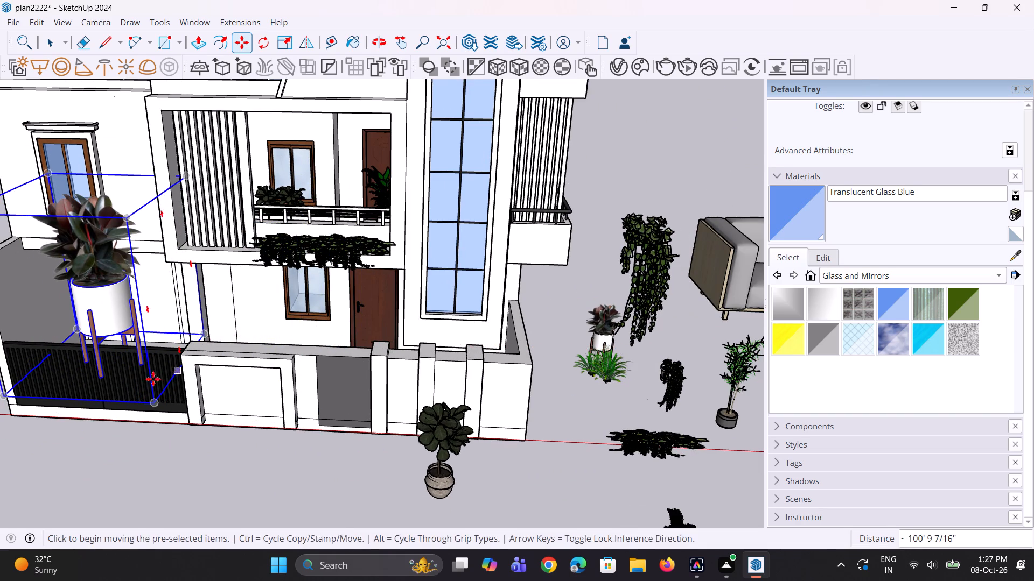
Scale the copied white-planter plant down uniformly, finishing with a factor of about 0.37.
middle_drag(153, 385, 57, 508)
scroll(102, 396, up, 2)
middle_drag(119, 392, 263, 331)
key(s)
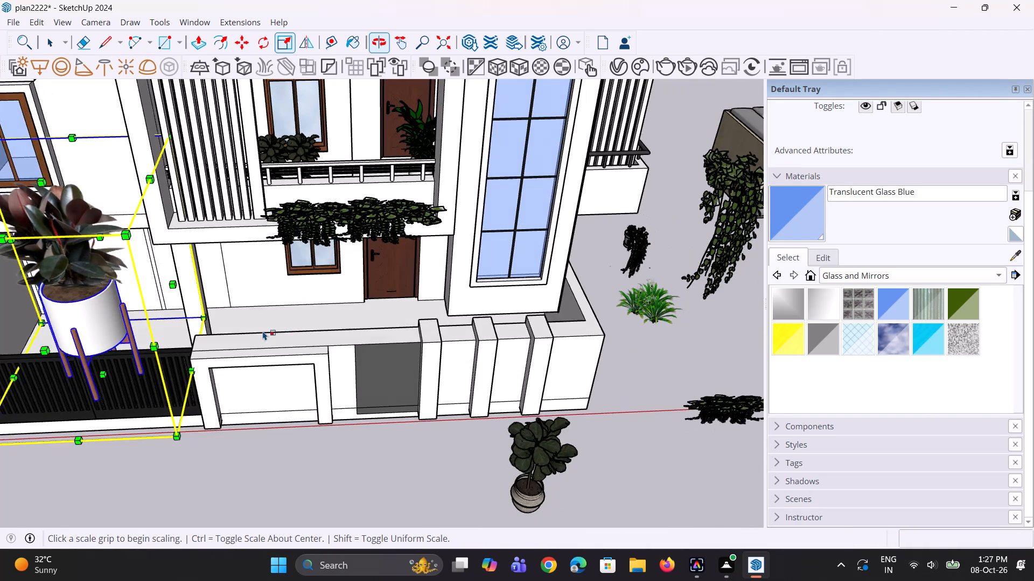
scroll(255, 299, down, 6)
click(218, 214)
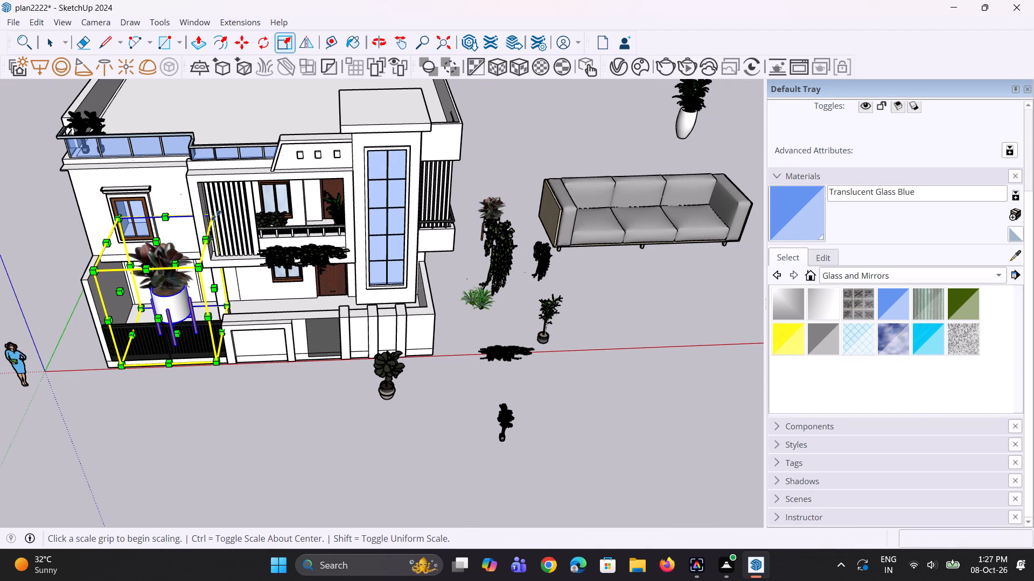
click(214, 217)
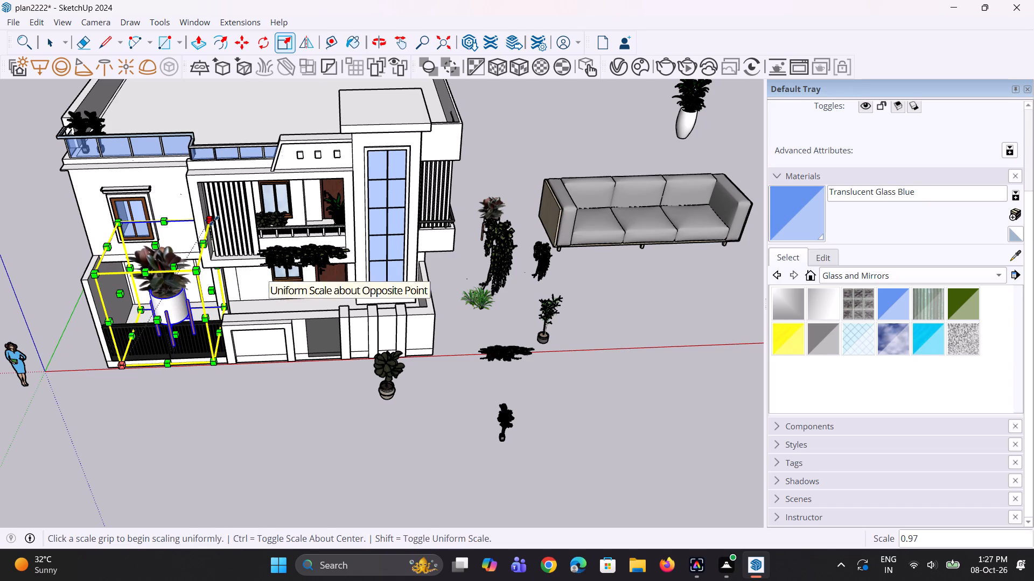
drag(214, 221, 162, 316)
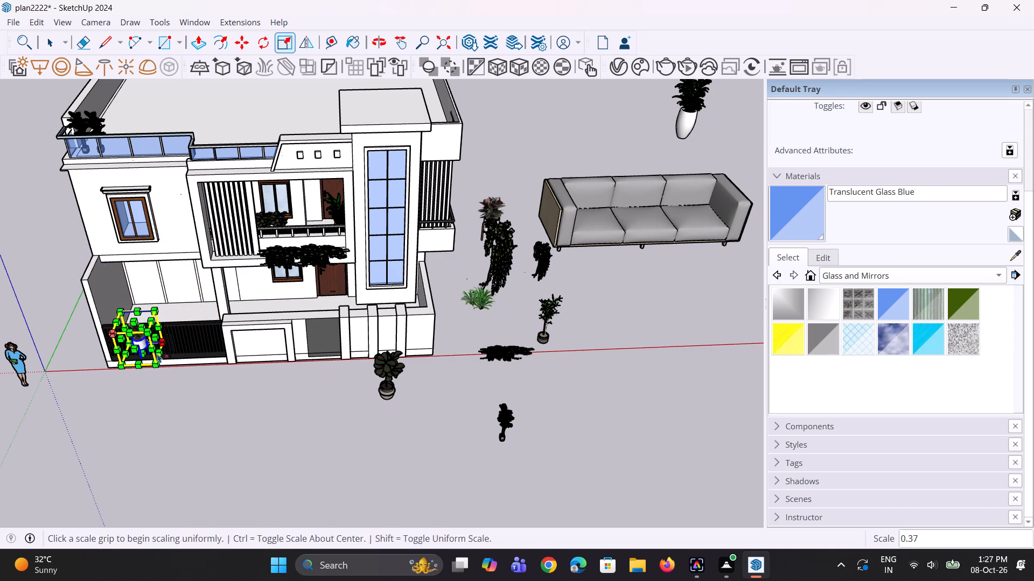
Move the reduced planter about 5' 3" behind the black gate, and shift it about 7' 10" onto the porch floor.
key(m)
click(157, 371)
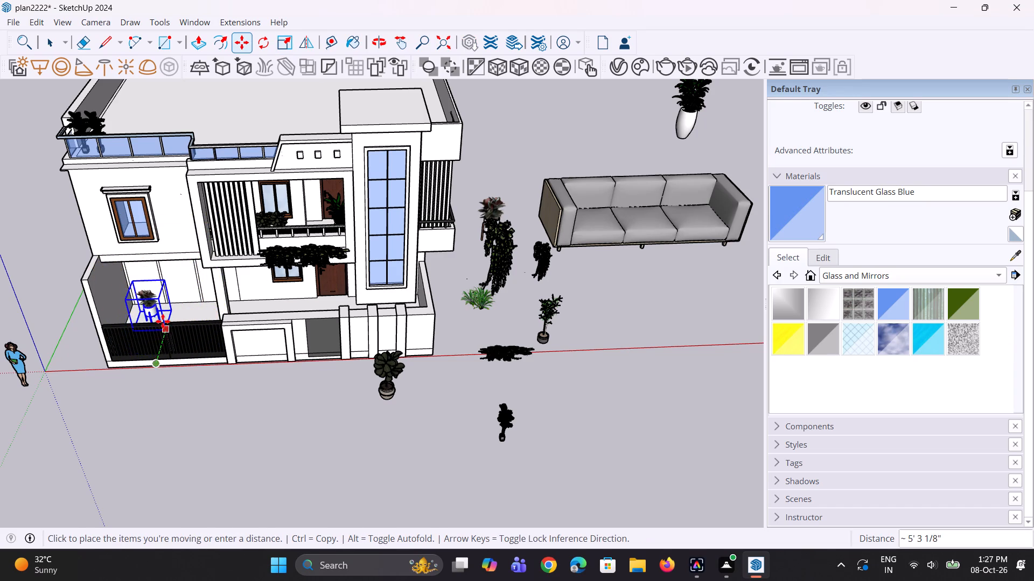
click(162, 321)
middle_drag(160, 339, 208, 377)
scroll(160, 332, up, 5)
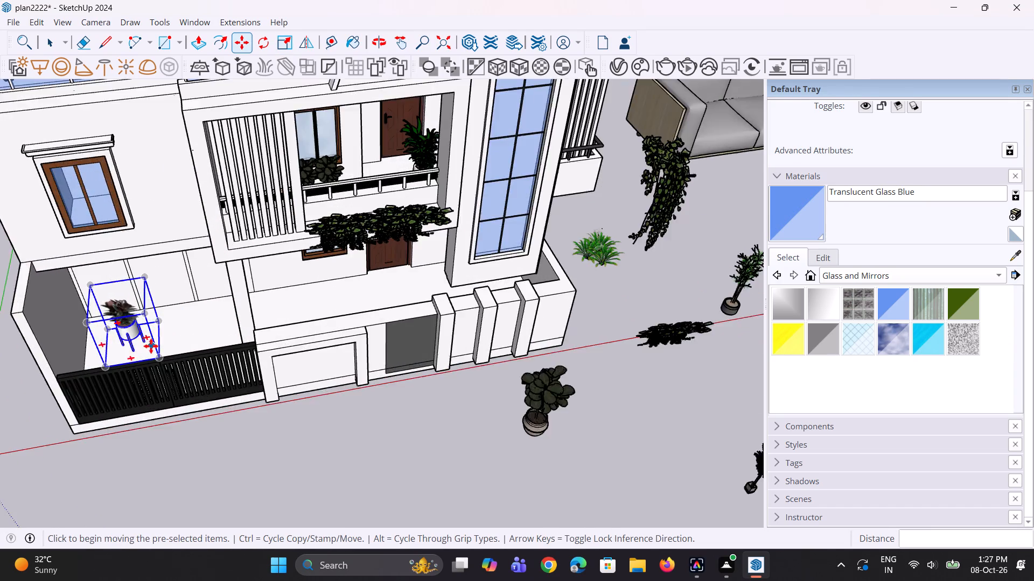
scroll(151, 346, up, 6)
middle_drag(162, 320, 1, 274)
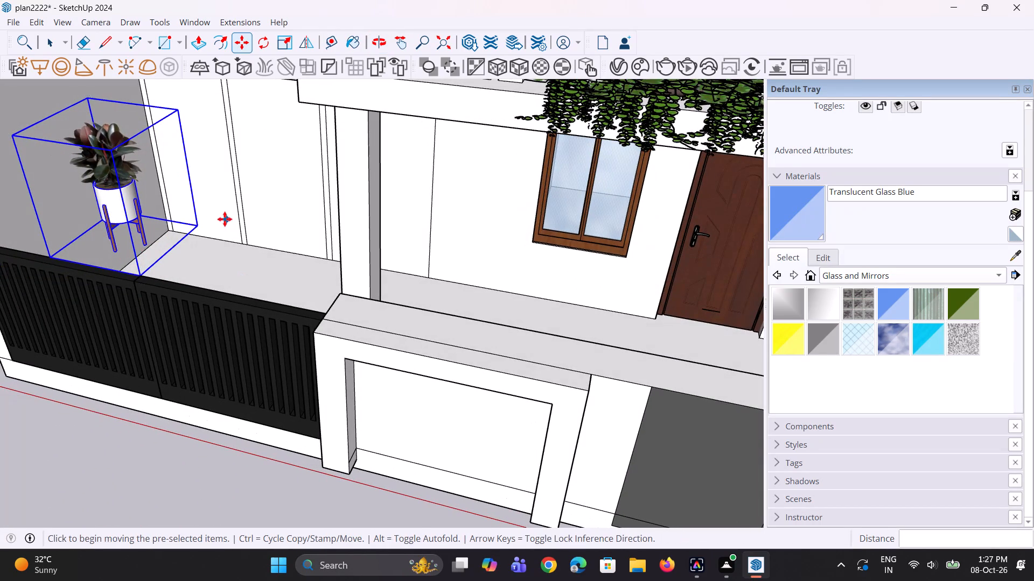
click(197, 227)
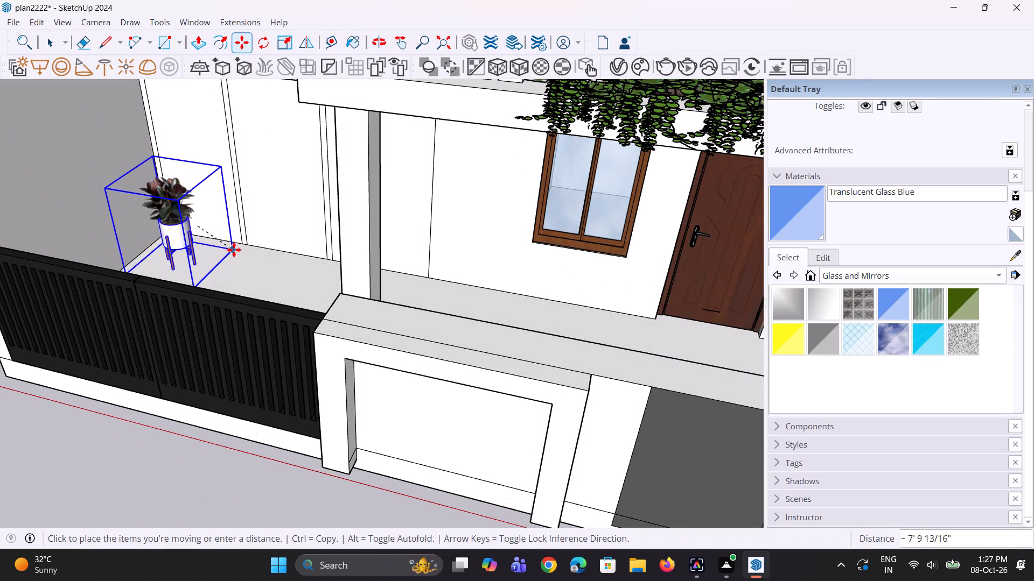
click(234, 250)
Scale the legged planter on the porch down slightly and uniformly from its upper corner.
middle_drag(240, 264, 208, 289)
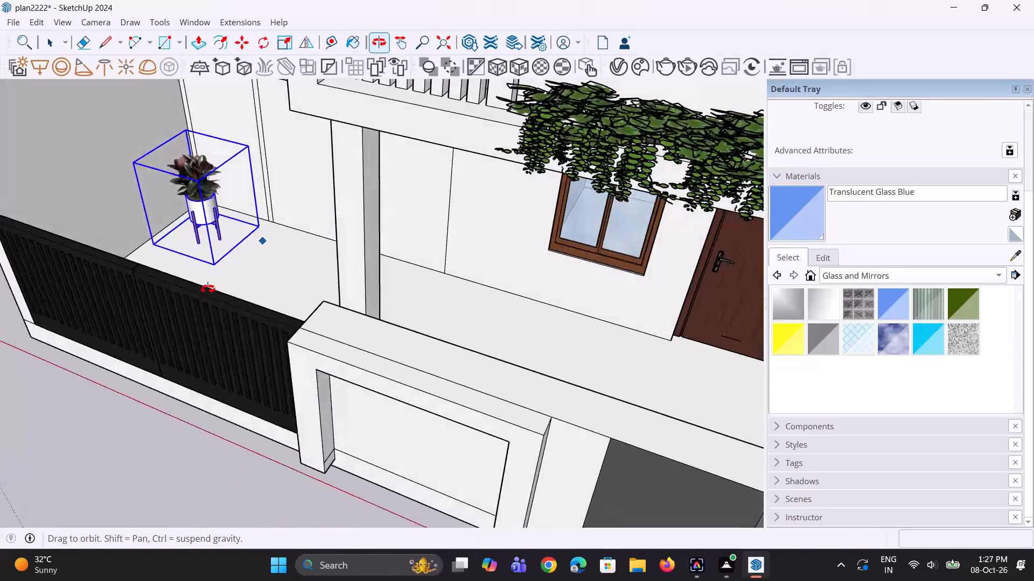
middle_drag(208, 289, 254, 282)
key(s)
scroll(200, 194, up, 2)
click(126, 146)
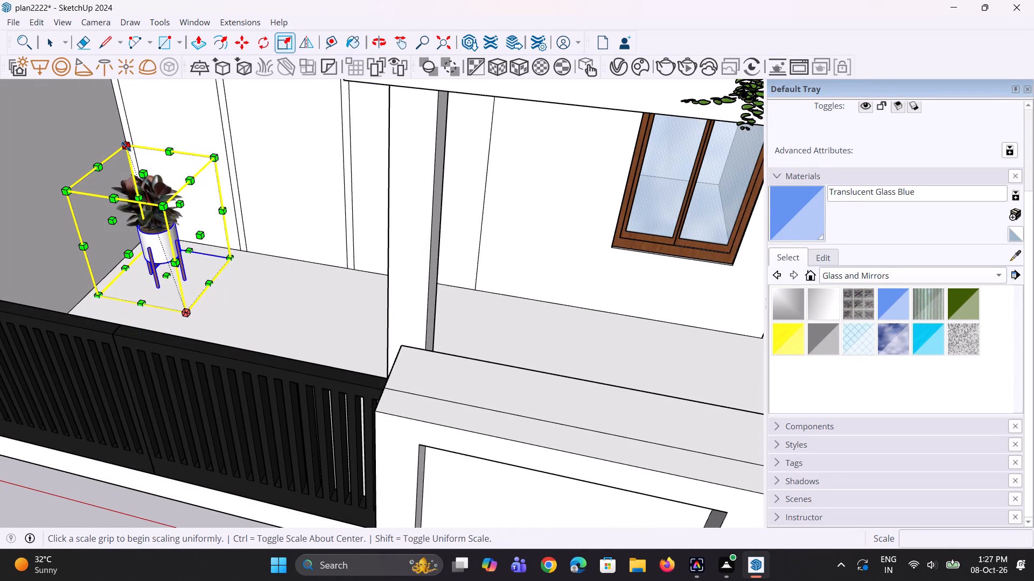
click(135, 180)
Move the legged planter about 6 9/16" on the porch behind the gate.
key(m)
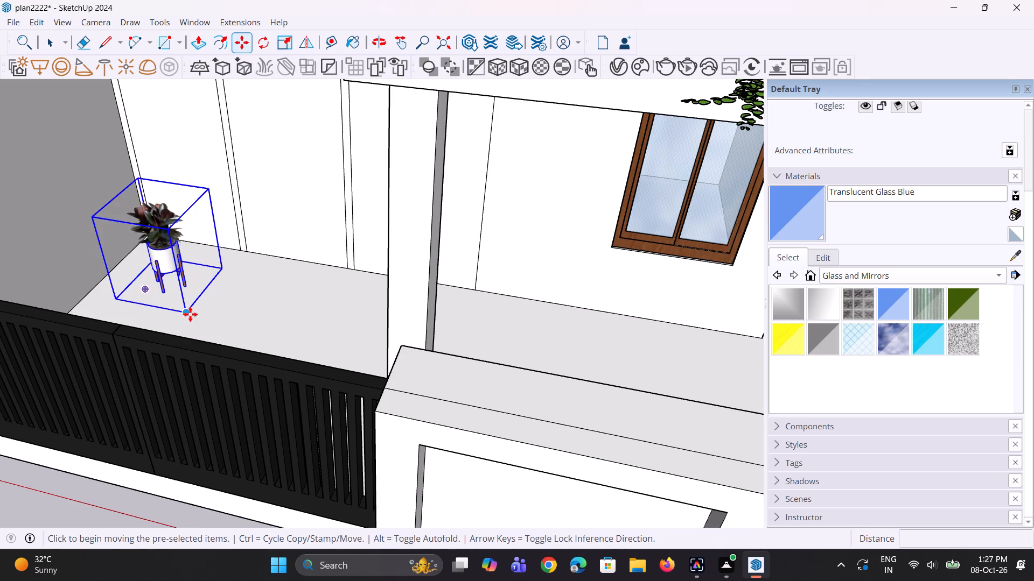
click(190, 314)
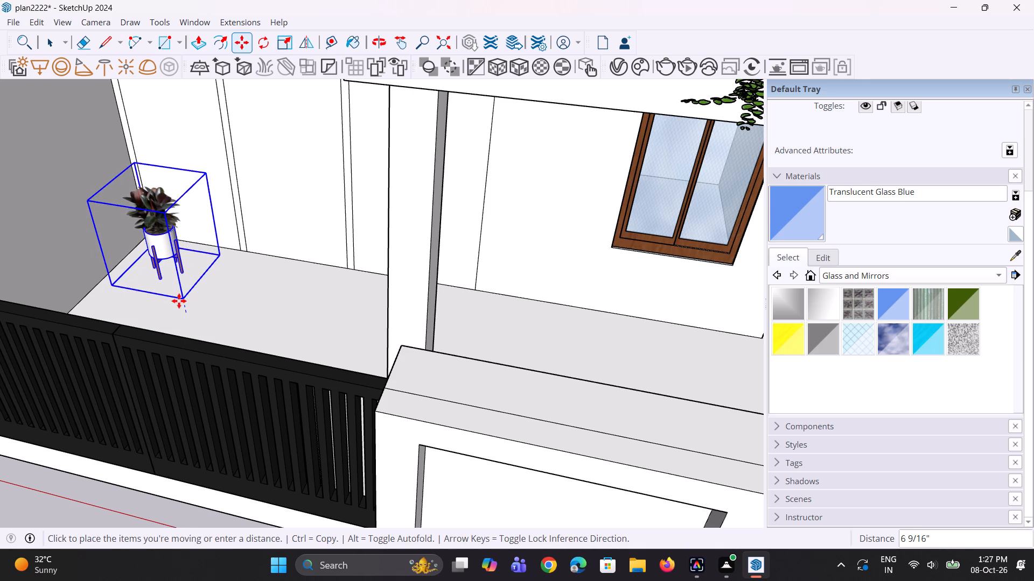
click(179, 301)
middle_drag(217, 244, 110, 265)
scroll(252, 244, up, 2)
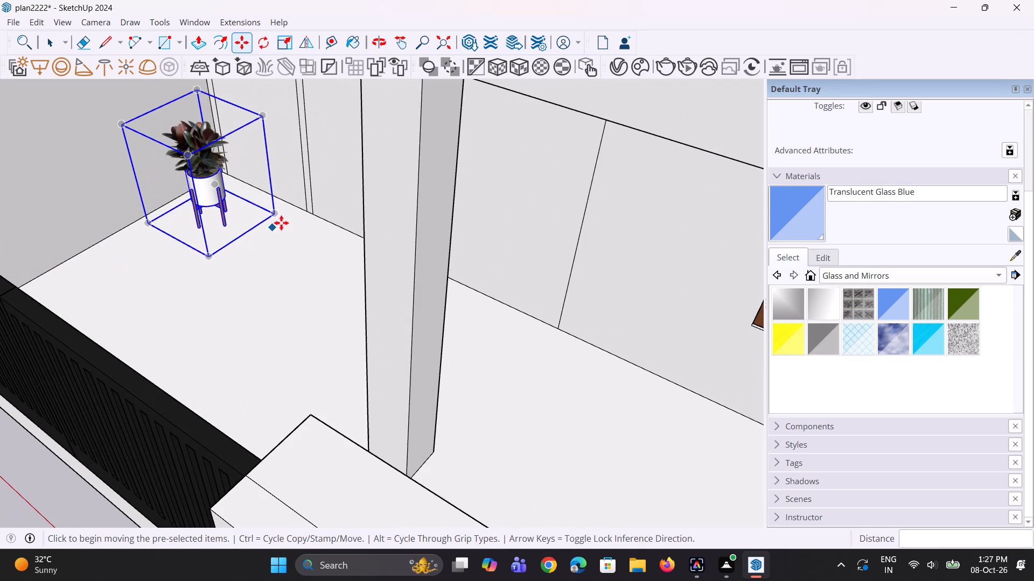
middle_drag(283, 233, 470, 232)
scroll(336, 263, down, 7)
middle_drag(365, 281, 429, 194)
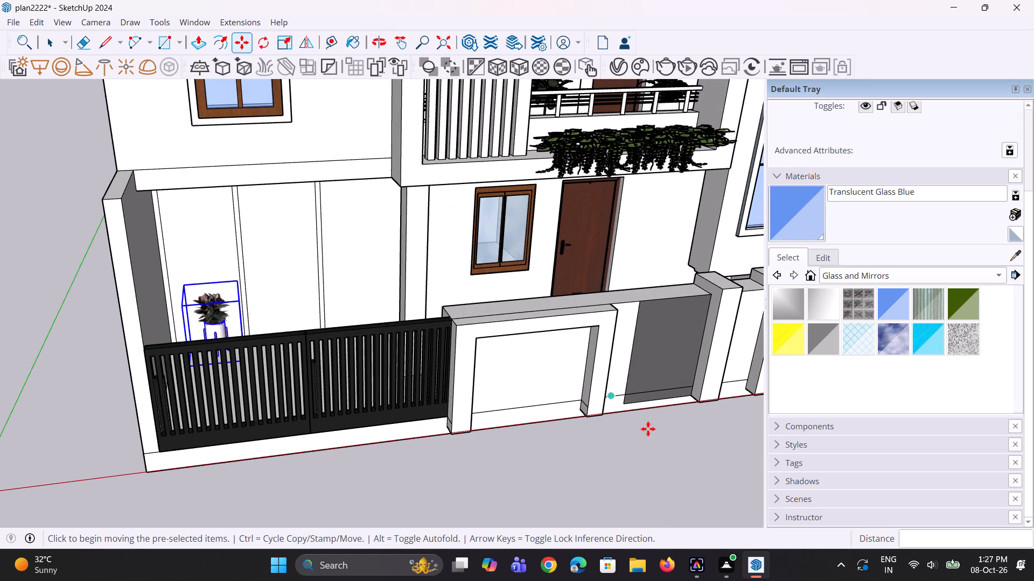
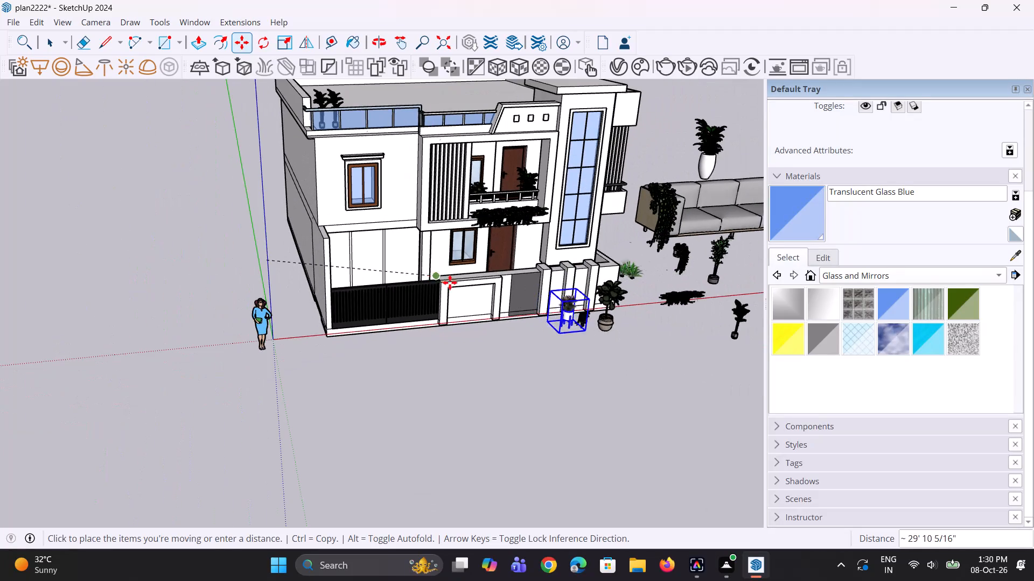
Place the legged planter on the porch behind the black gate, about 2' 2" along the red axis from its starting point.
middle_drag(450, 282, 401, 254)
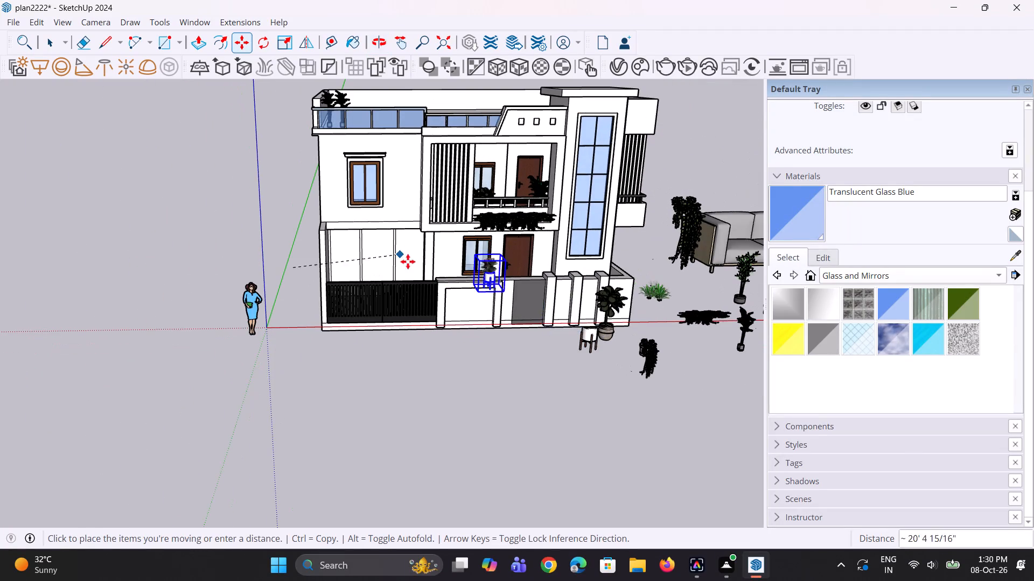
scroll(358, 250, up, 2)
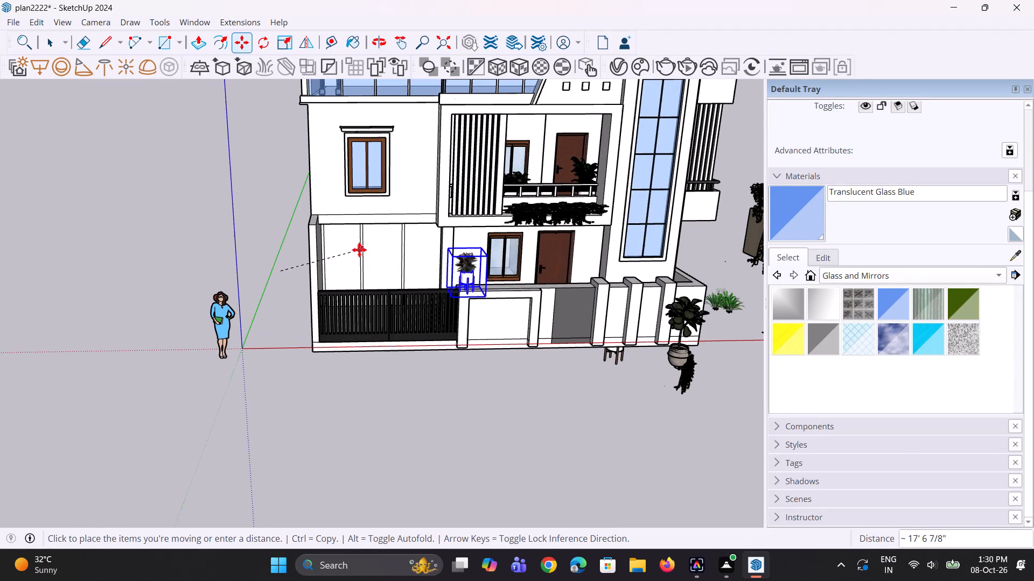
middle_drag(370, 252, 337, 391)
scroll(317, 288, up, 1)
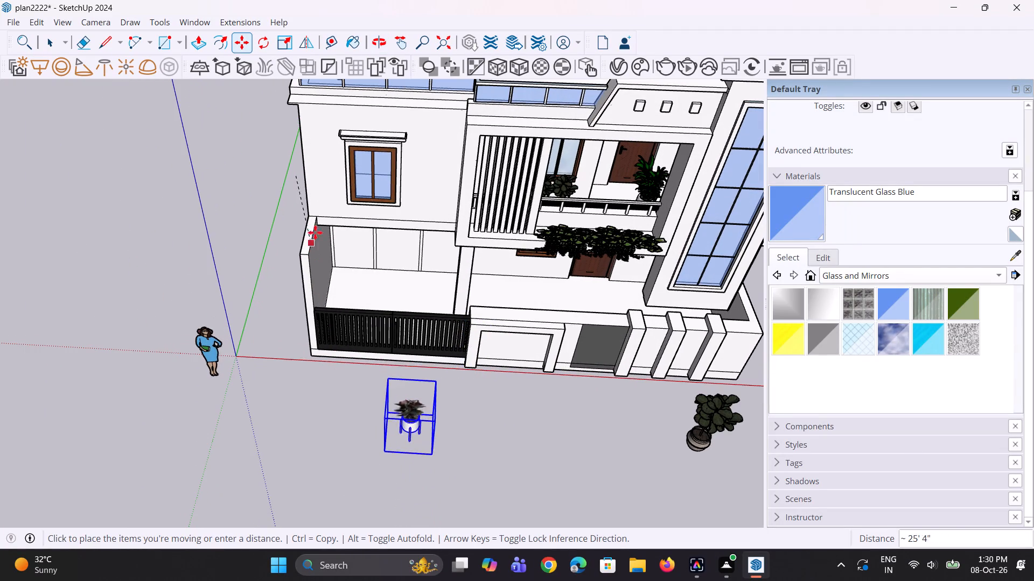
click(317, 175)
Move the legged planter further along the red axis on the porch floor, toward the grey side wall.
middle_drag(380, 264, 363, 172)
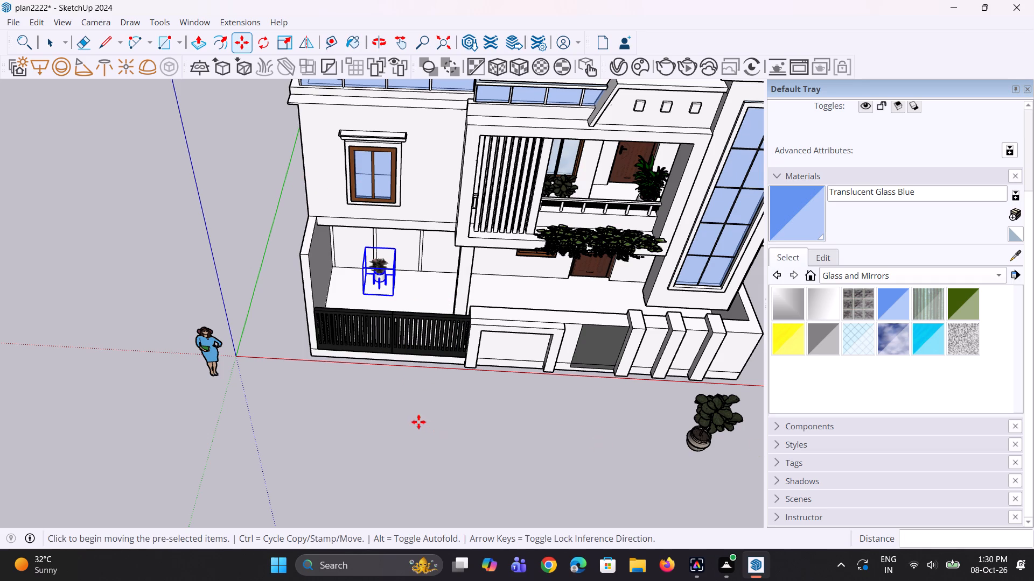
middle_drag(460, 349, 441, 318)
scroll(402, 311, up, 10)
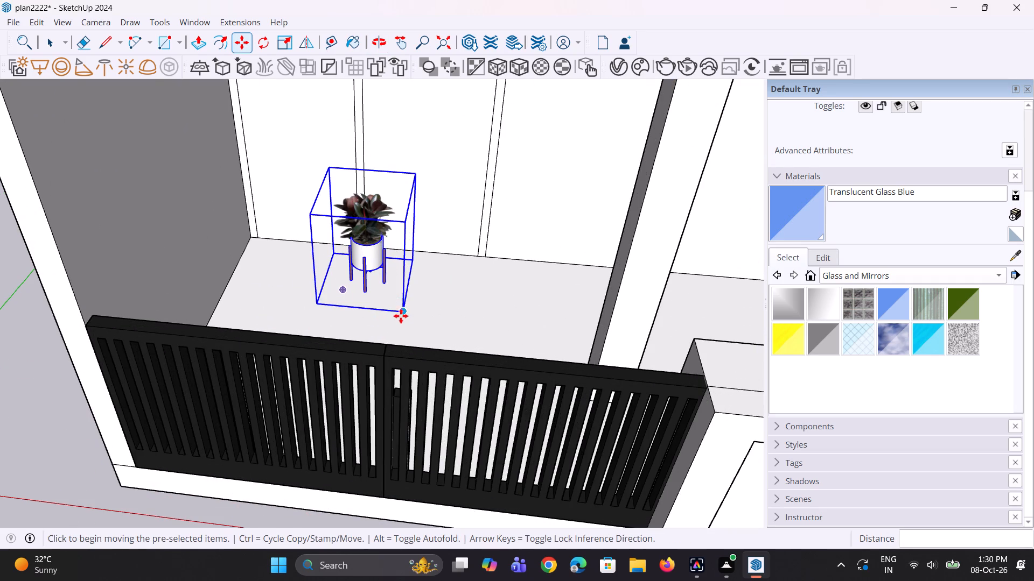
click(405, 313)
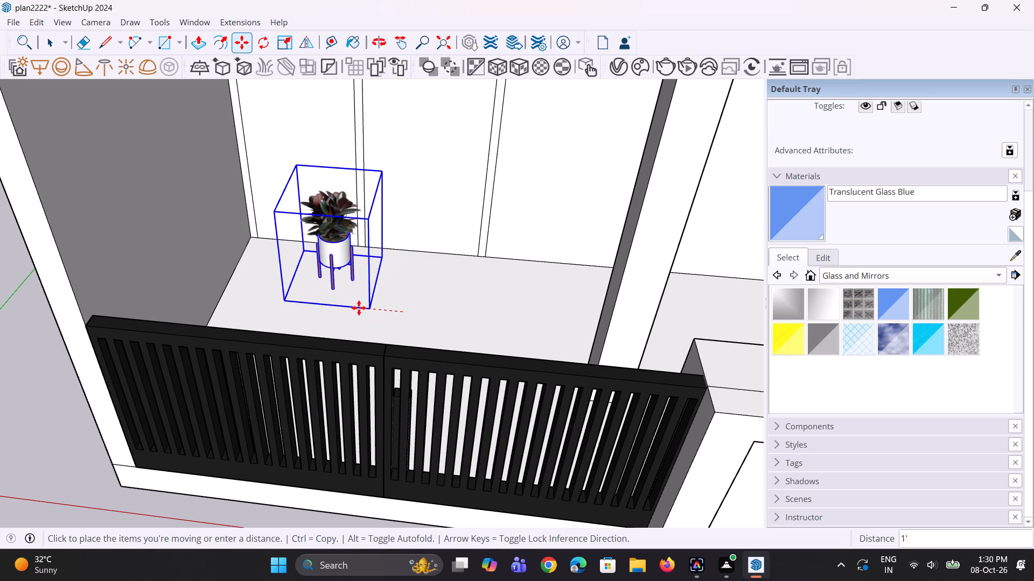
click(343, 306)
Scale the legged planter up uniformly from its upper back corner so it fills the porch corner better.
key(s)
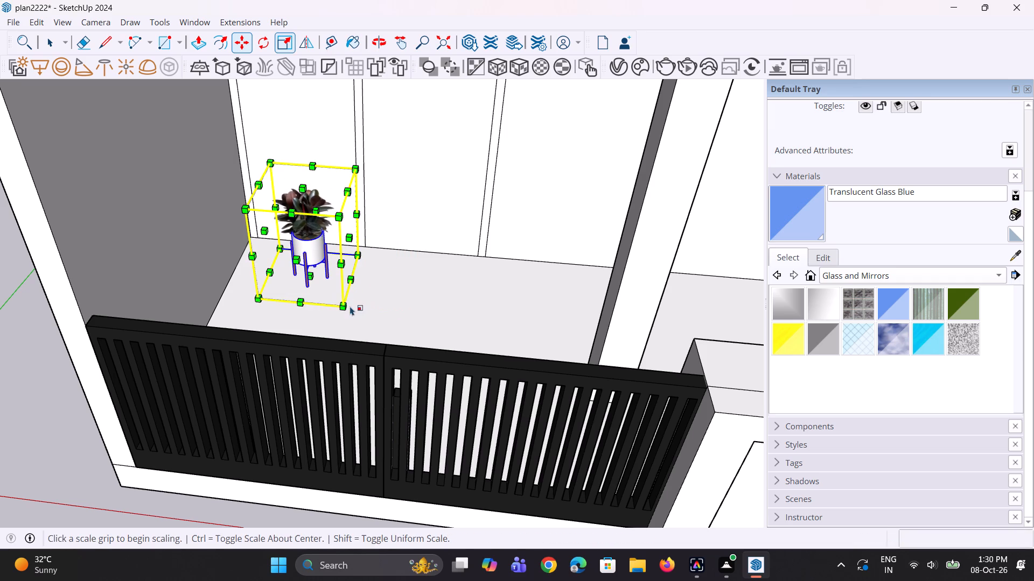
scroll(291, 201, up, 1)
click(269, 162)
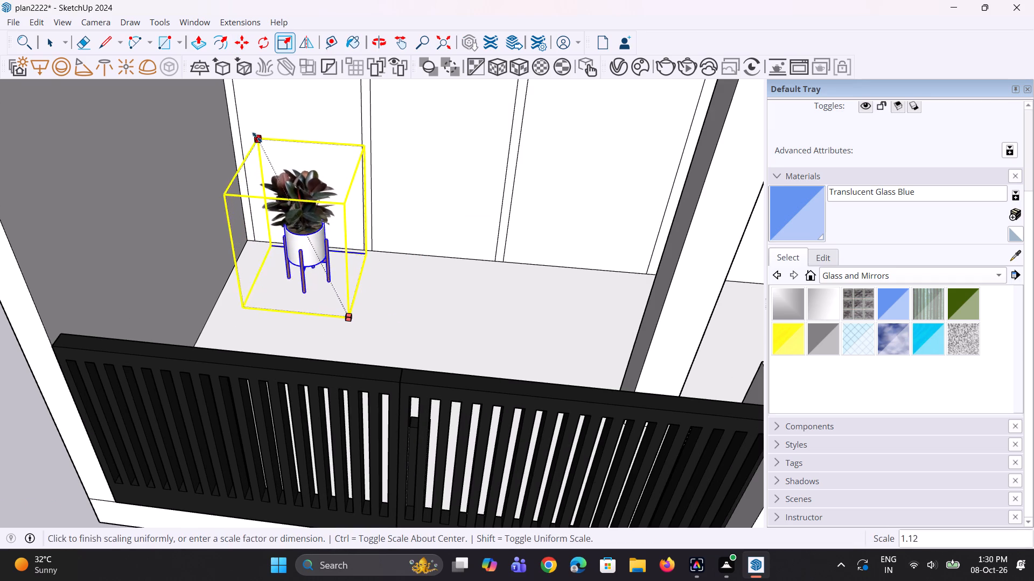
click(247, 103)
middle_drag(431, 244, 328, 268)
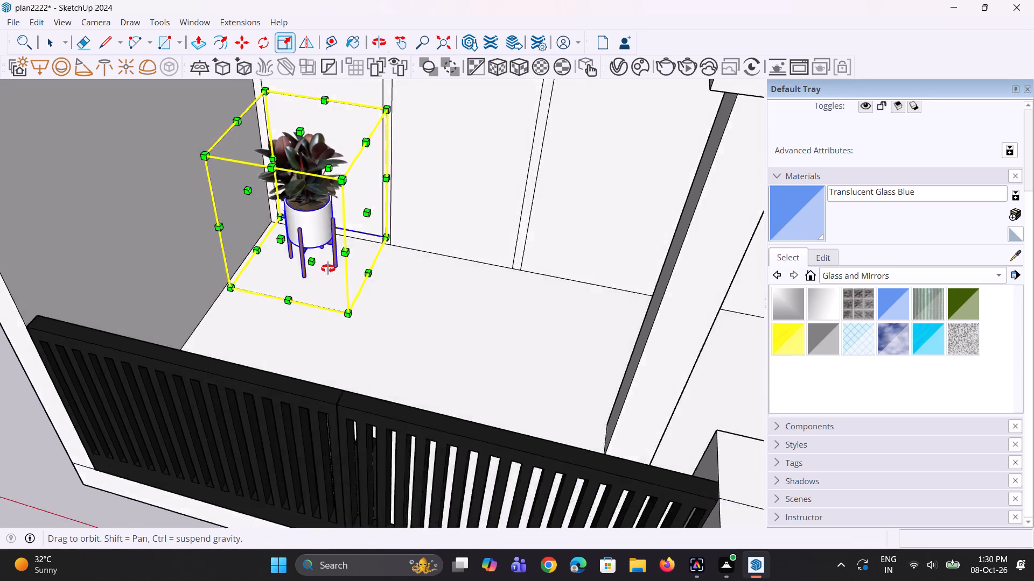
middle_drag(328, 268, 463, 200)
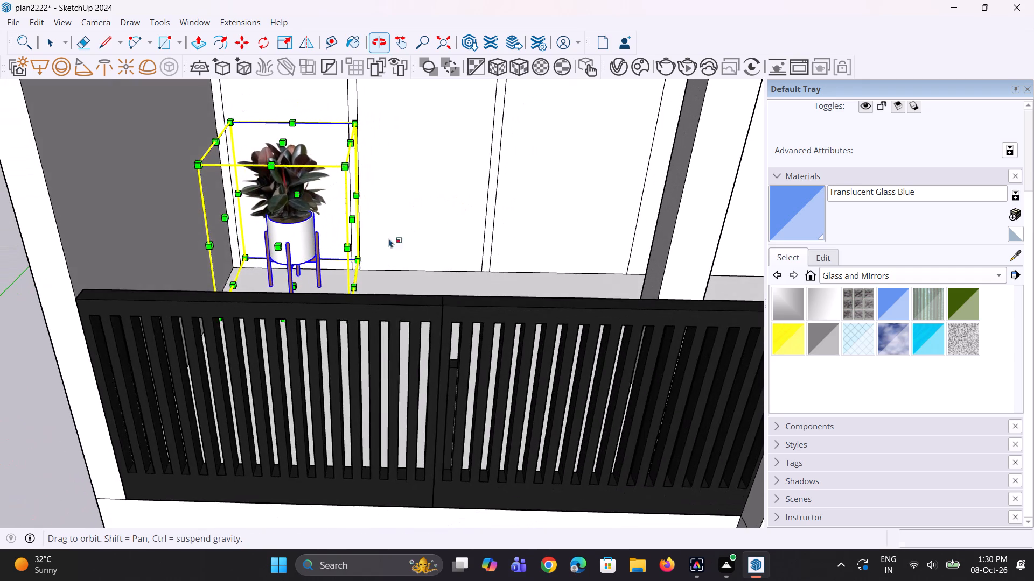
scroll(347, 262, down, 5)
middle_drag(340, 261, 379, 252)
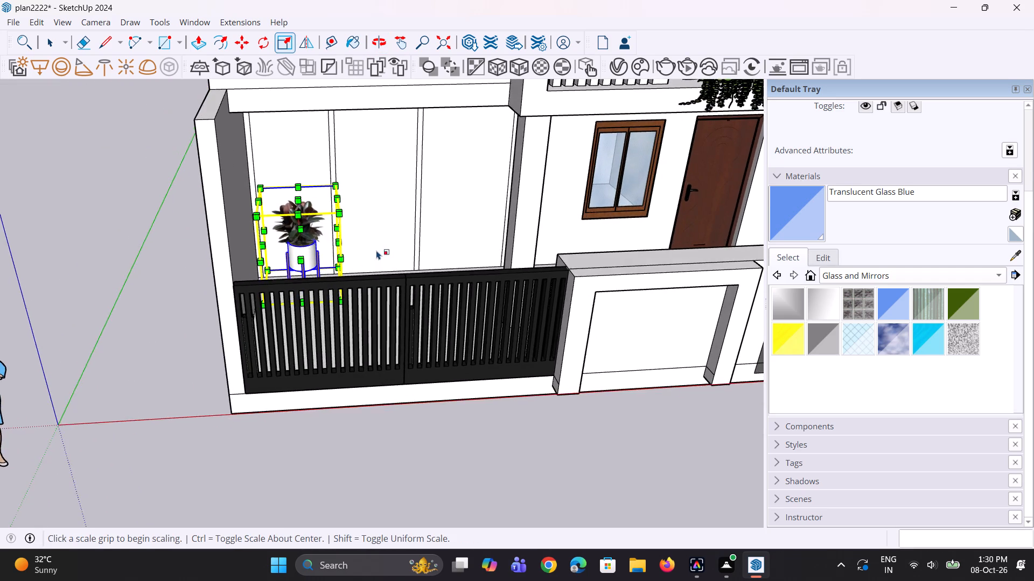
scroll(365, 254, down, 10)
middle_drag(384, 290, 383, 270)
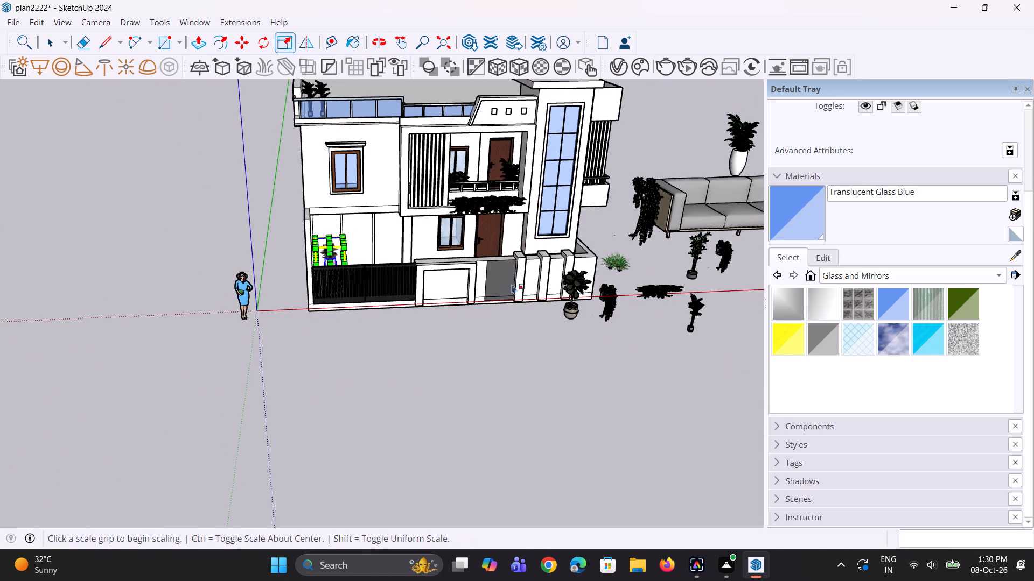
scroll(601, 279, up, 2)
key(space)
key(space)
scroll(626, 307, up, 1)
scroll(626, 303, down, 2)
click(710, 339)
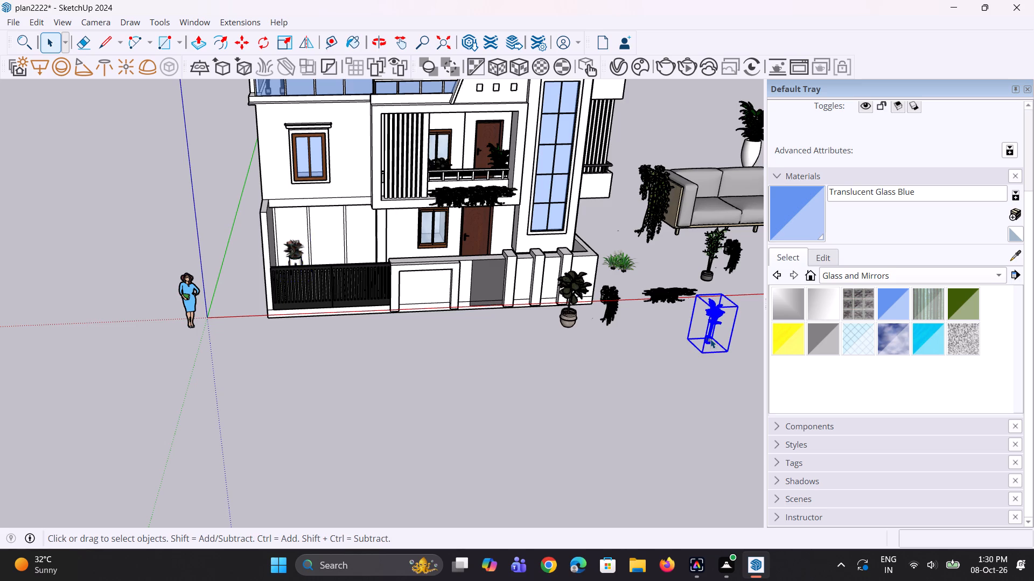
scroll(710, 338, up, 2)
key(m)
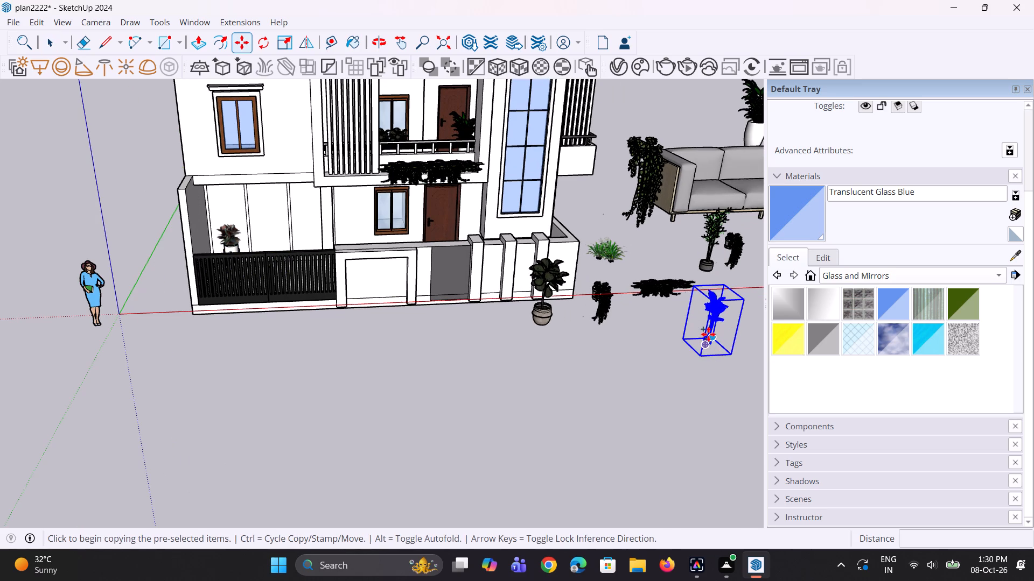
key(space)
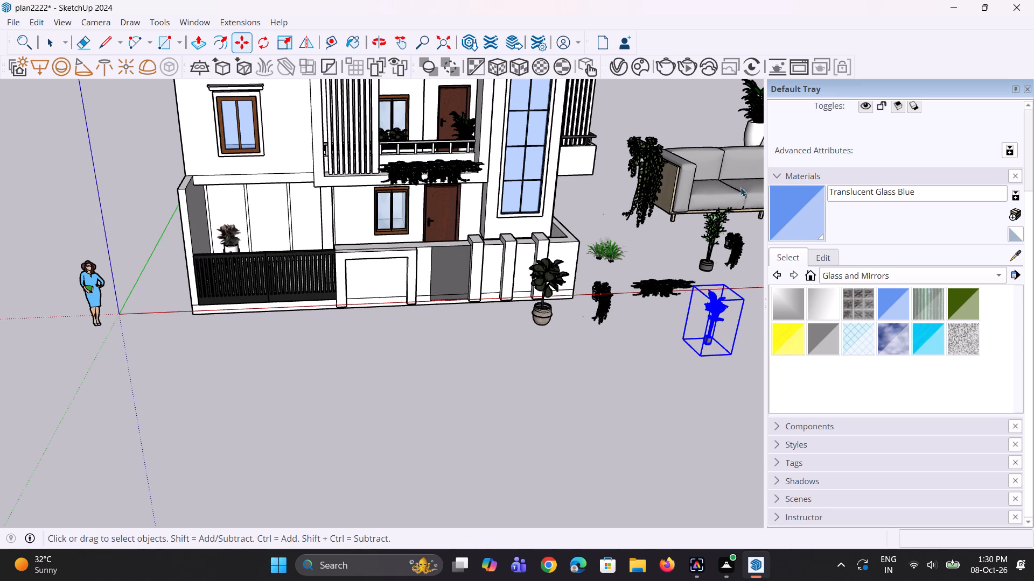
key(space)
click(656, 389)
Copy the plant in the tall white vase about 96' 2" from beside the sofa to the ground in front of the gate.
click(752, 123)
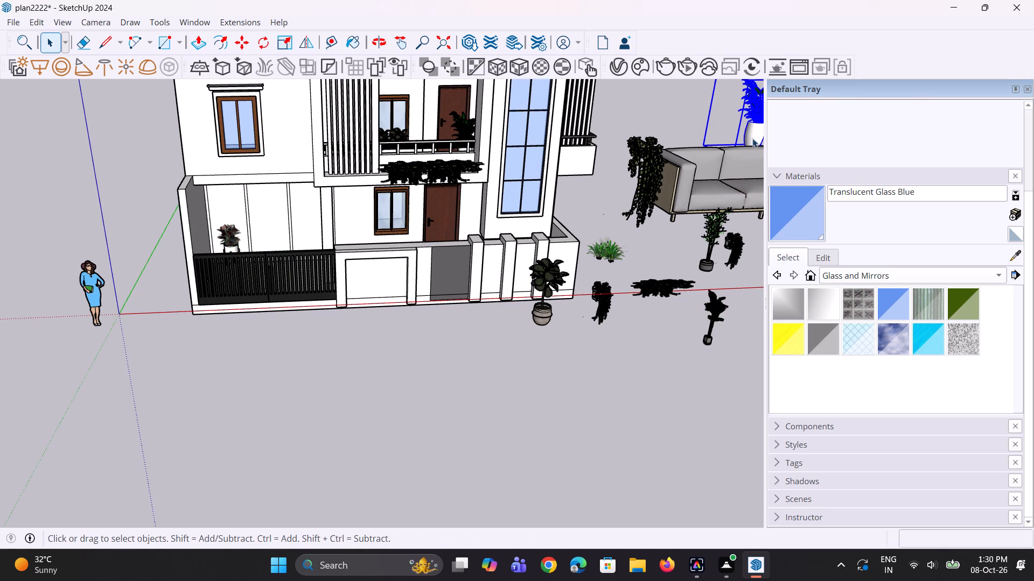
key(m)
drag(753, 140, 750, 154)
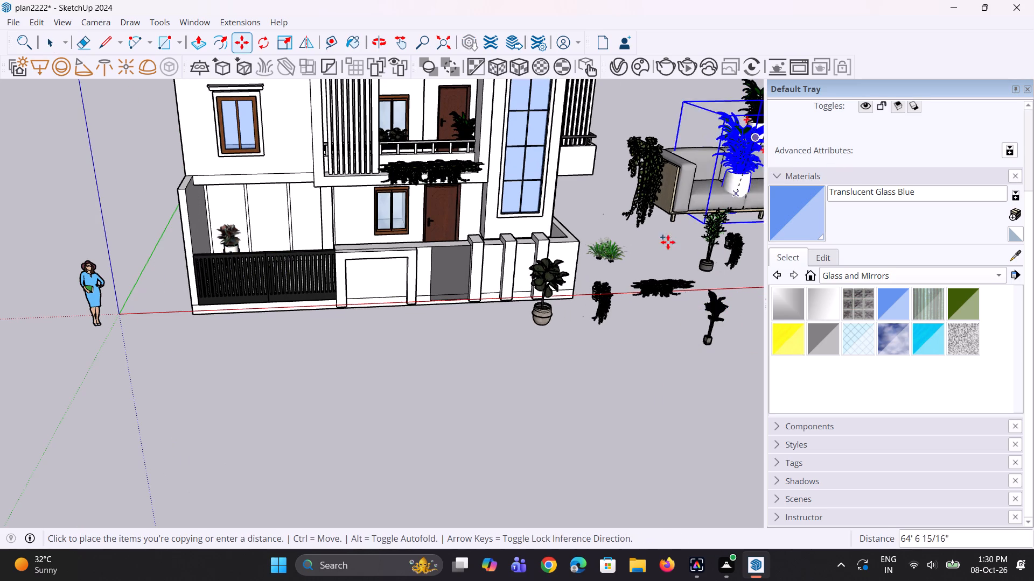
click(323, 345)
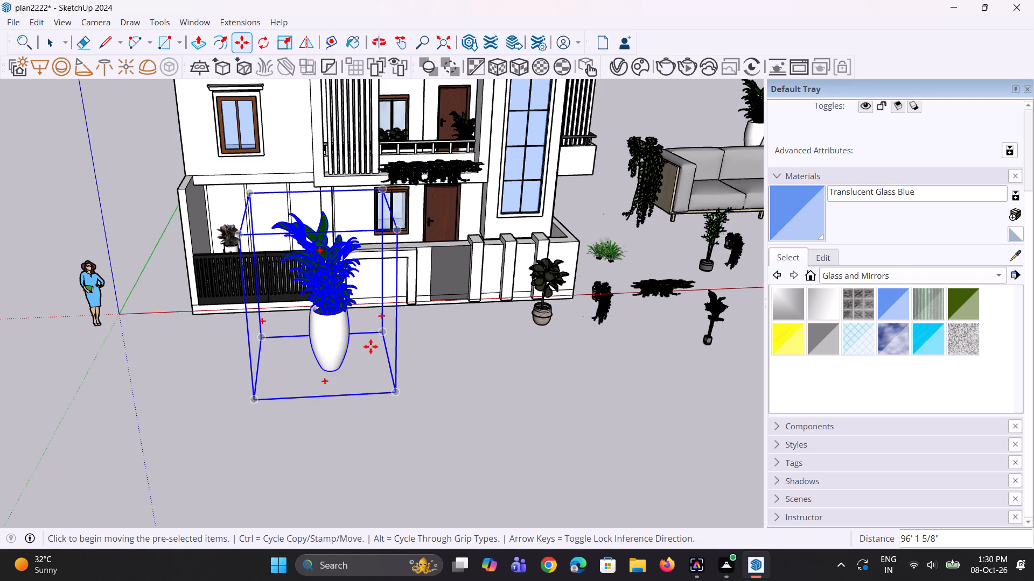
Scale the copied vase plant down uniformly from its upper corner to less than half its size.
key(s)
click(249, 190)
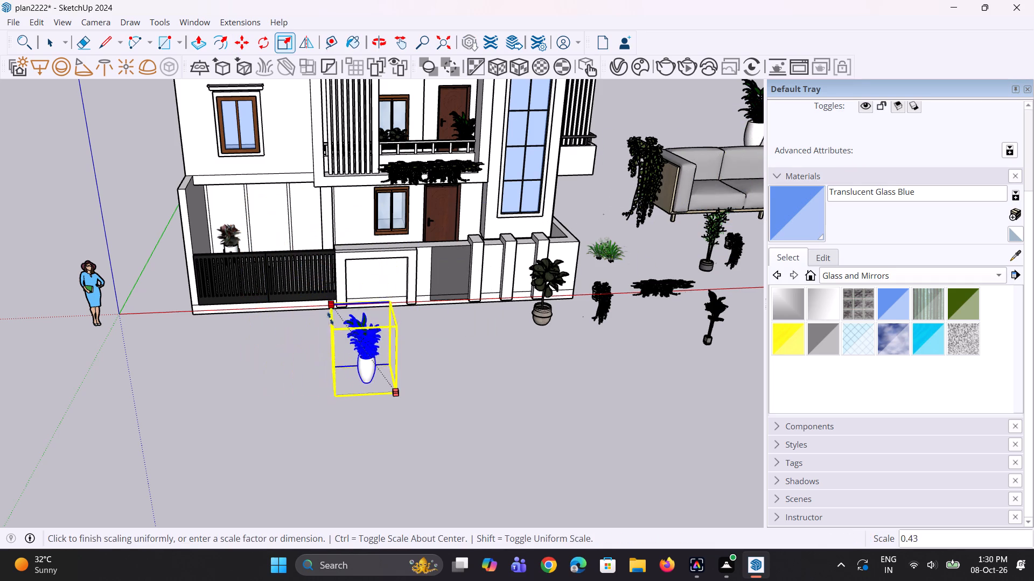
click(347, 345)
Move the reduced vase plant about 18' from the ground in front onto the porch behind the gate.
middle_drag(376, 391, 365, 471)
scroll(375, 441, up, 2)
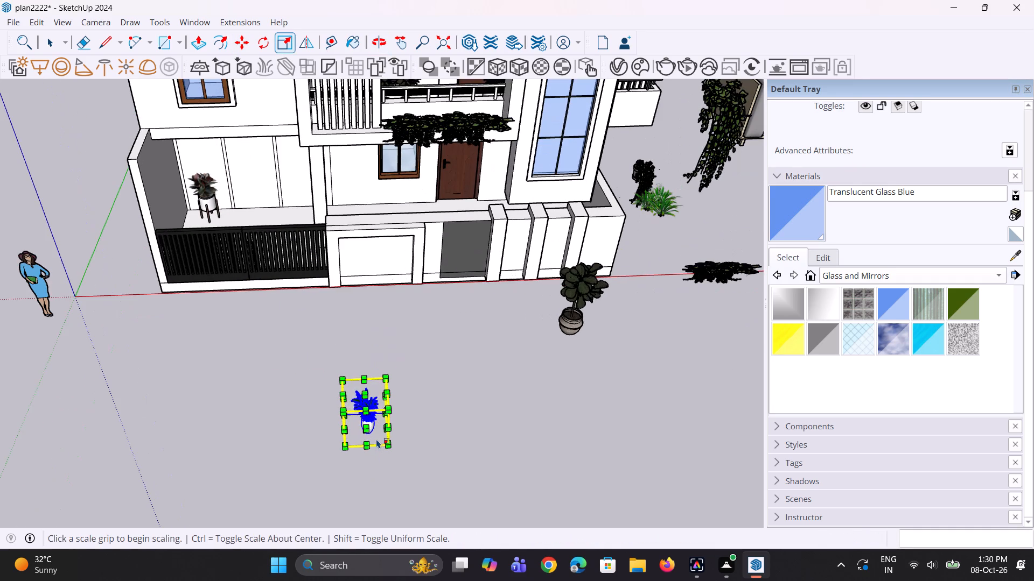
key(m)
click(385, 448)
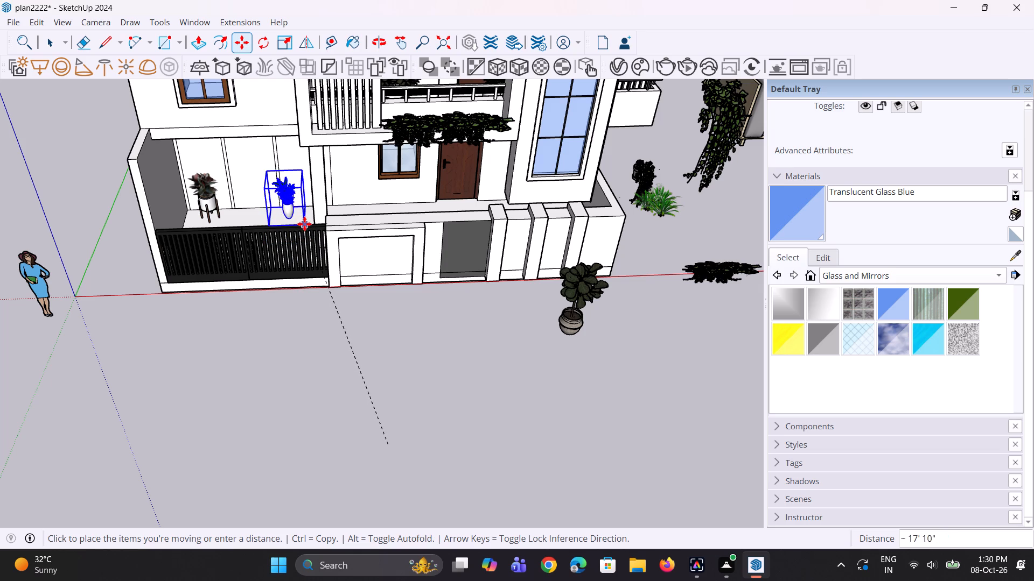
click(315, 221)
Move the vase plant about 9' deeper onto the porch floor, toward the panelled back wall.
middle_drag(253, 260, 417, 313)
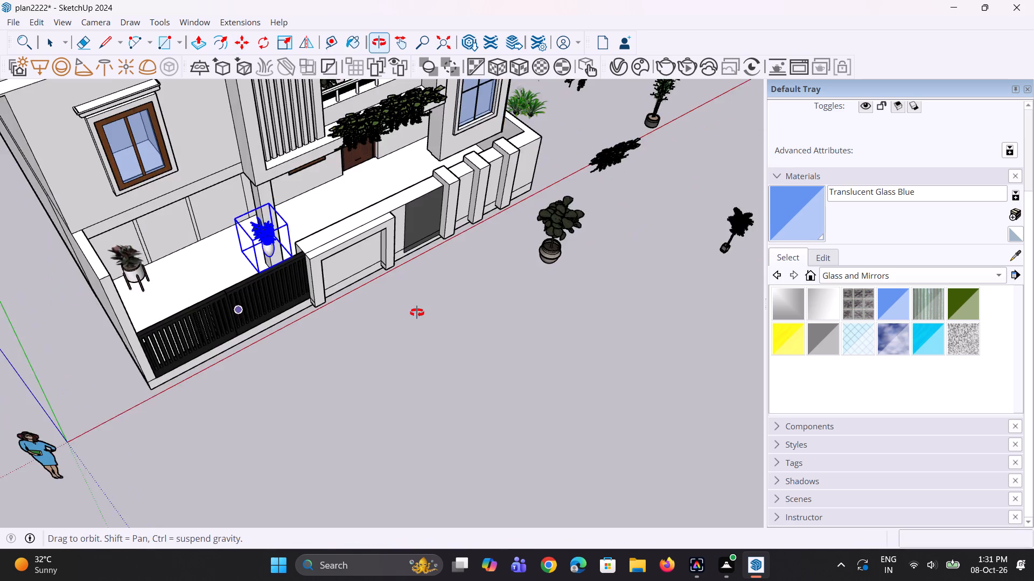
middle_drag(417, 313, 417, 313)
scroll(246, 284, up, 5)
click(266, 274)
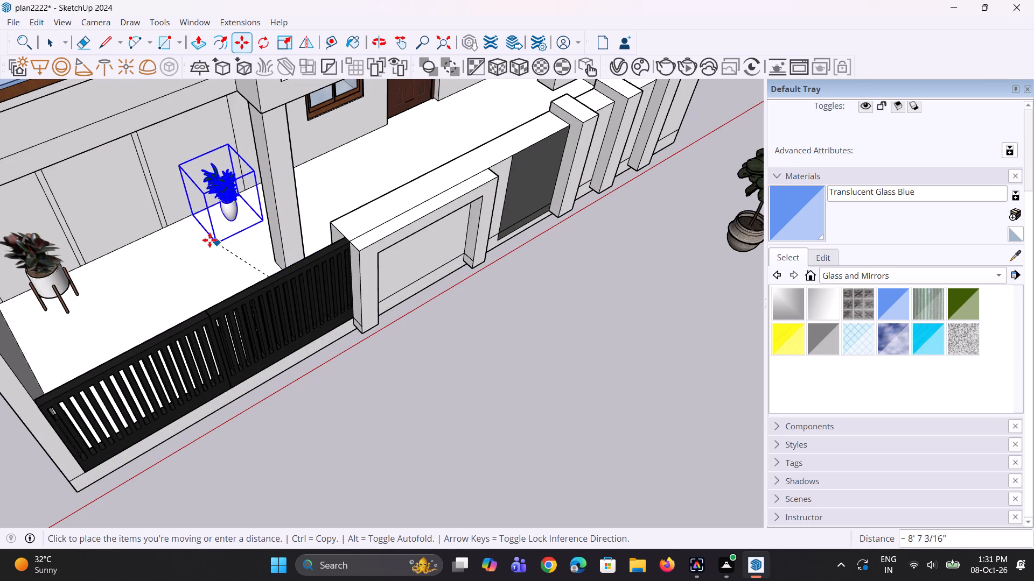
click(203, 239)
middle_drag(253, 244, 177, 218)
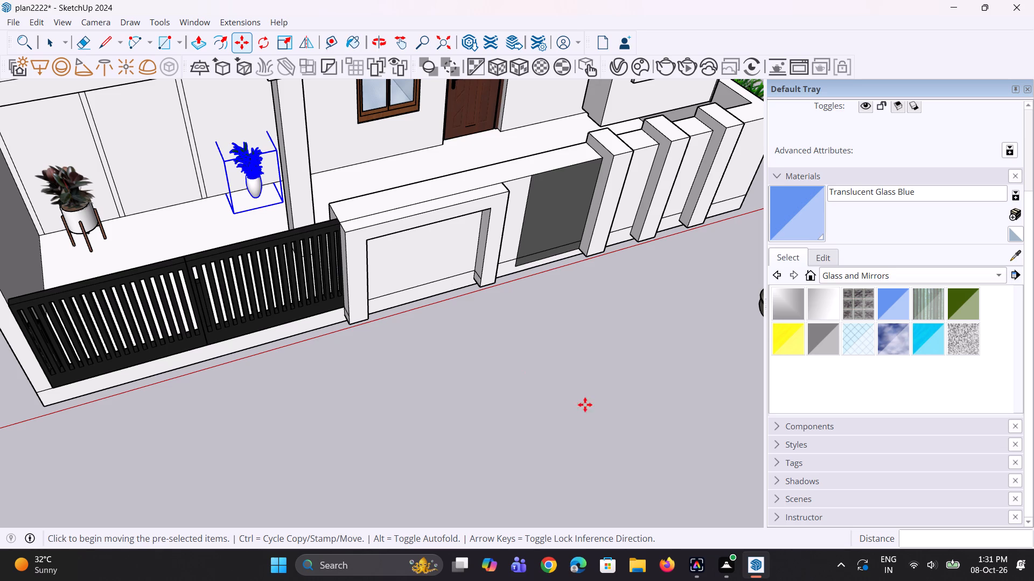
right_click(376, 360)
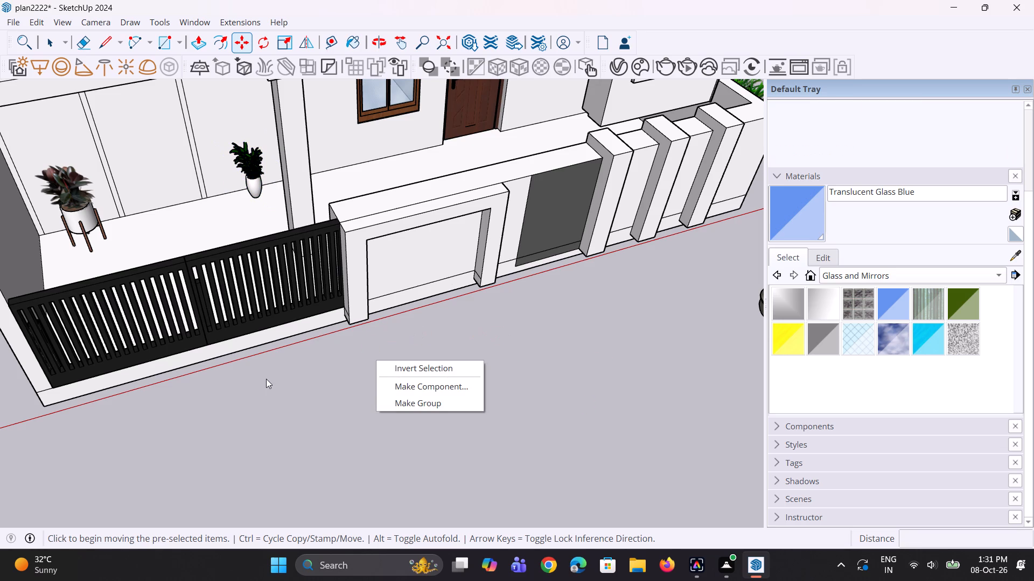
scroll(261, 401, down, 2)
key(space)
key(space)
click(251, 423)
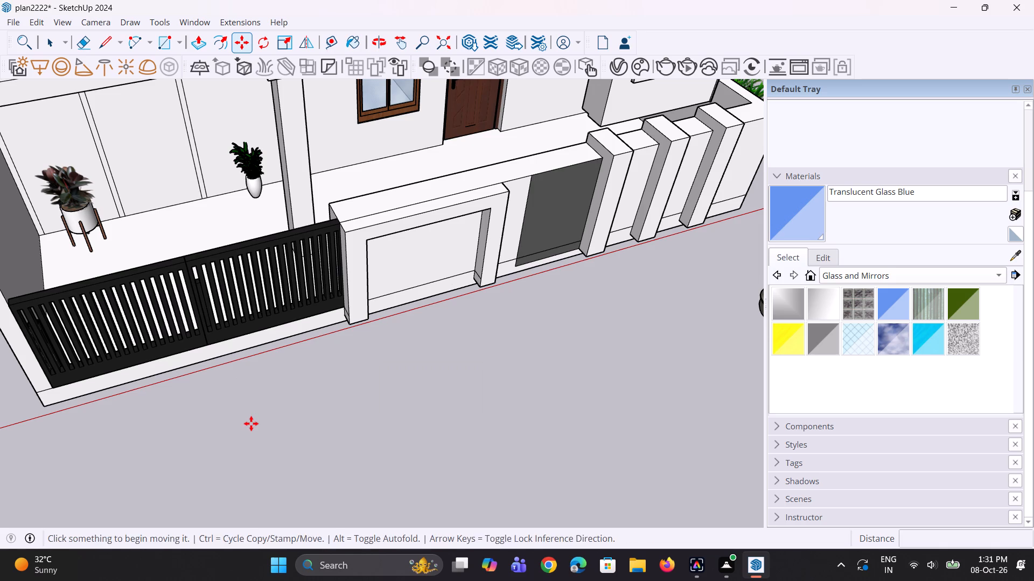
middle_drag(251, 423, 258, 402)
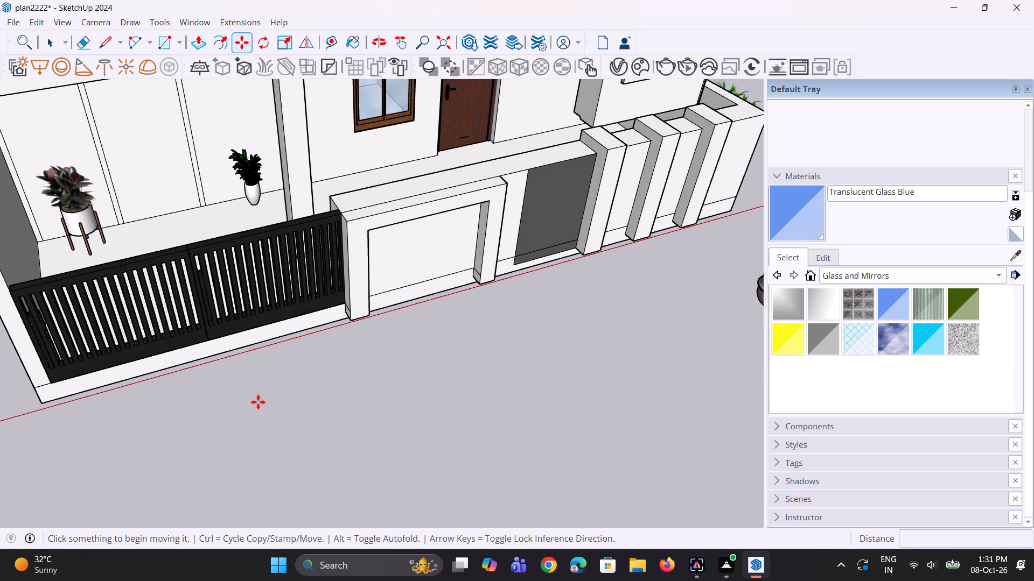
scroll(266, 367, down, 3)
Scale the vase plant on the porch up in the red and blue directions by about 1.38 and 1.41.
middle_drag(203, 297, 243, 289)
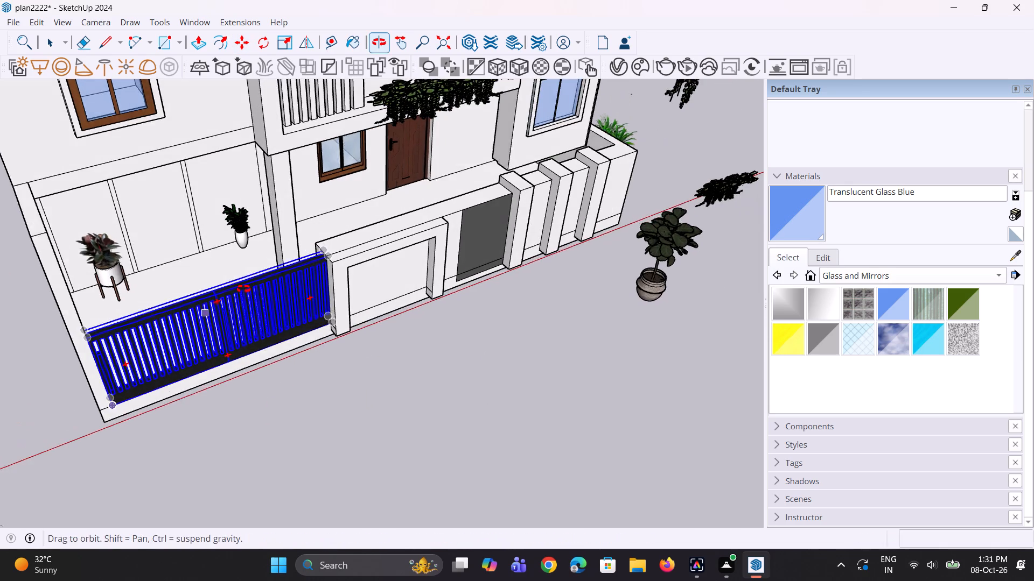
scroll(206, 229, up, 3)
key(space)
click(253, 233)
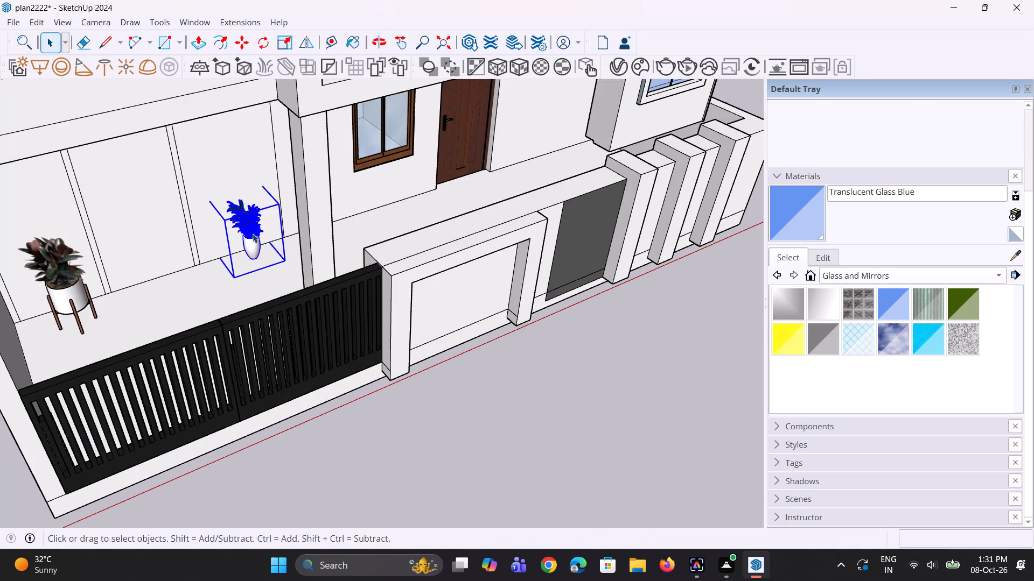
key(s)
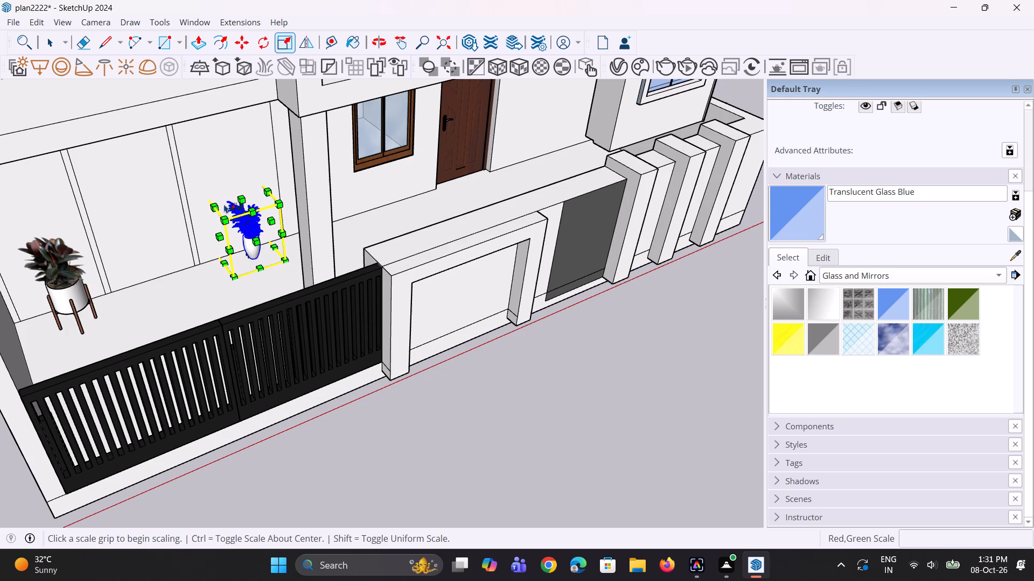
click(212, 206)
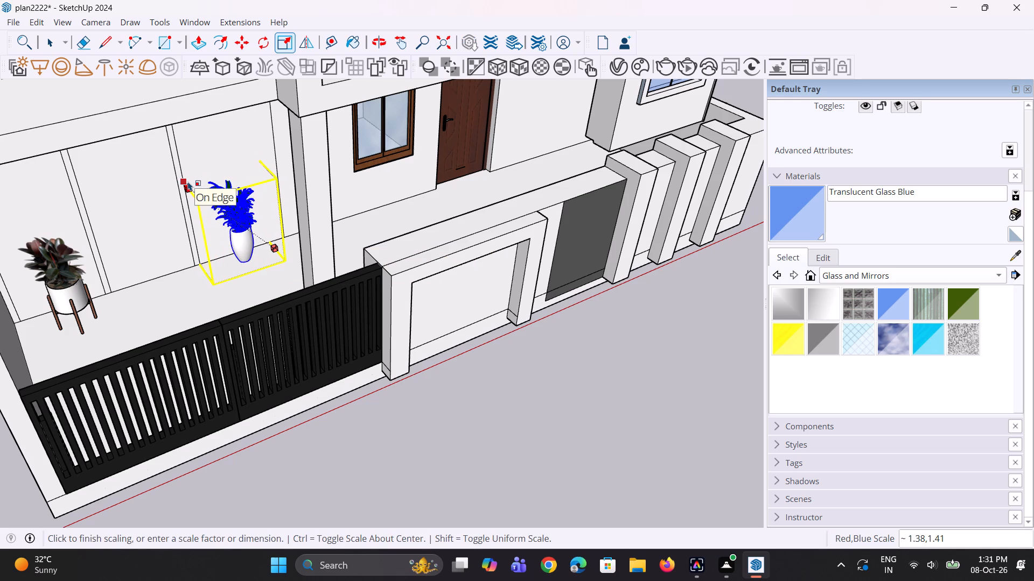
click(188, 181)
Move the enlarged vase plant 1' forward on the porch floor, away from the back wall toward the gate.
middle_drag(245, 242, 297, 288)
scroll(232, 268, up, 2)
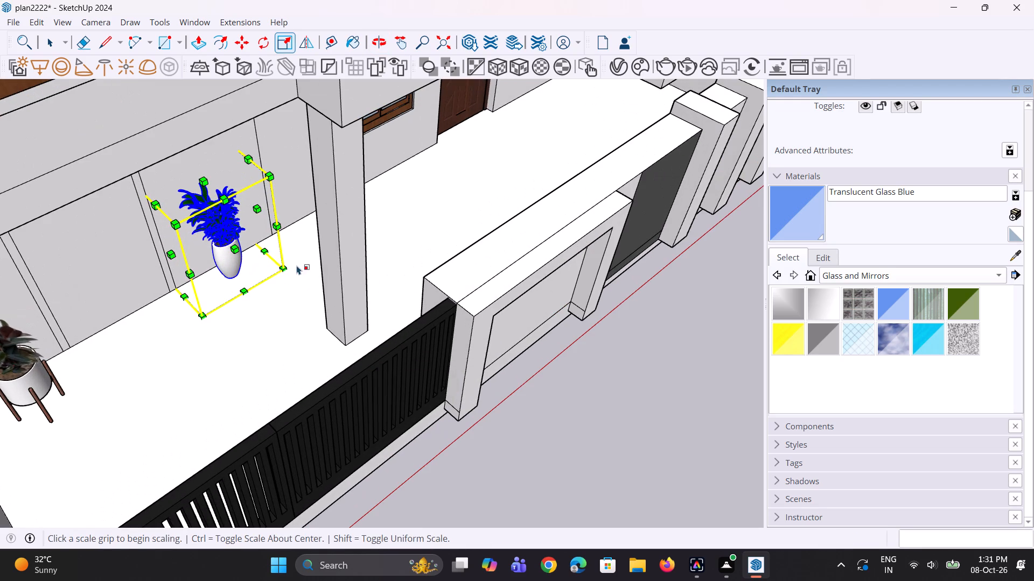
key(m)
click(284, 273)
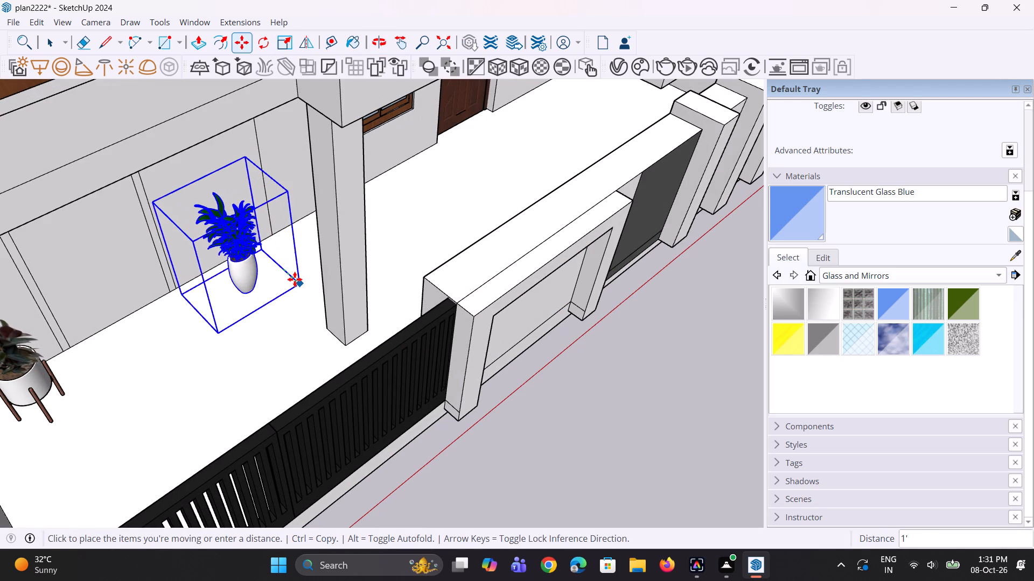
click(295, 279)
Scale the vase plant on the porch up uniformly by about 1.11.
middle_drag(280, 285, 241, 263)
key(s)
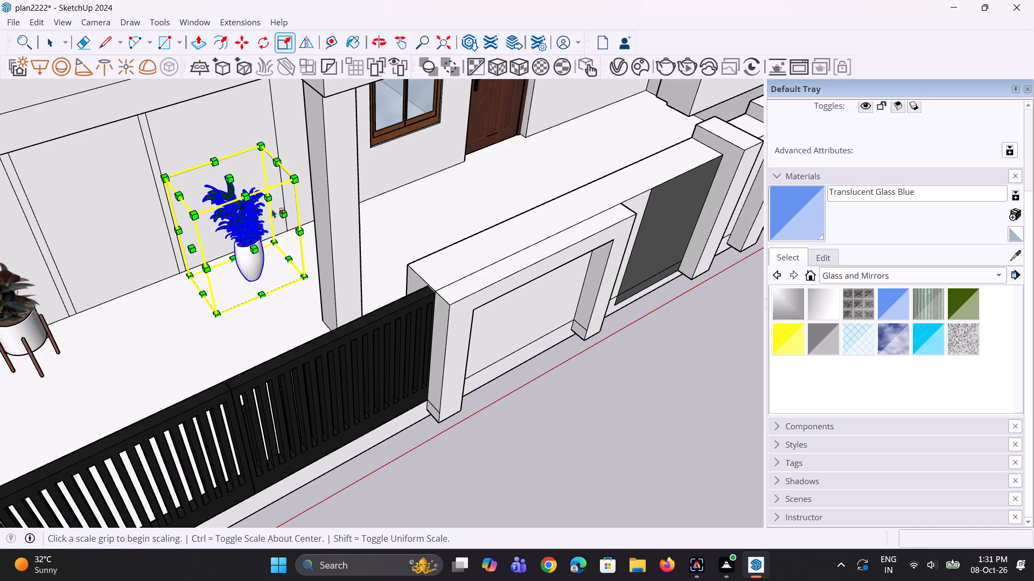
click(264, 148)
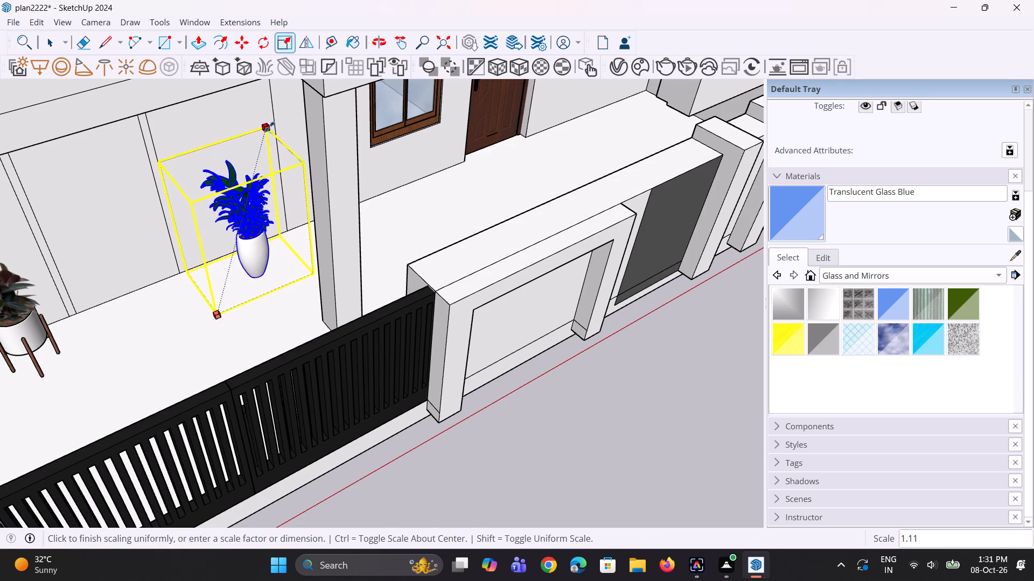
click(269, 126)
Move the vase plant about 7" back on the porch floor, toward the panelled wall, and clear the selection.
middle_drag(202, 234, 272, 230)
key(m)
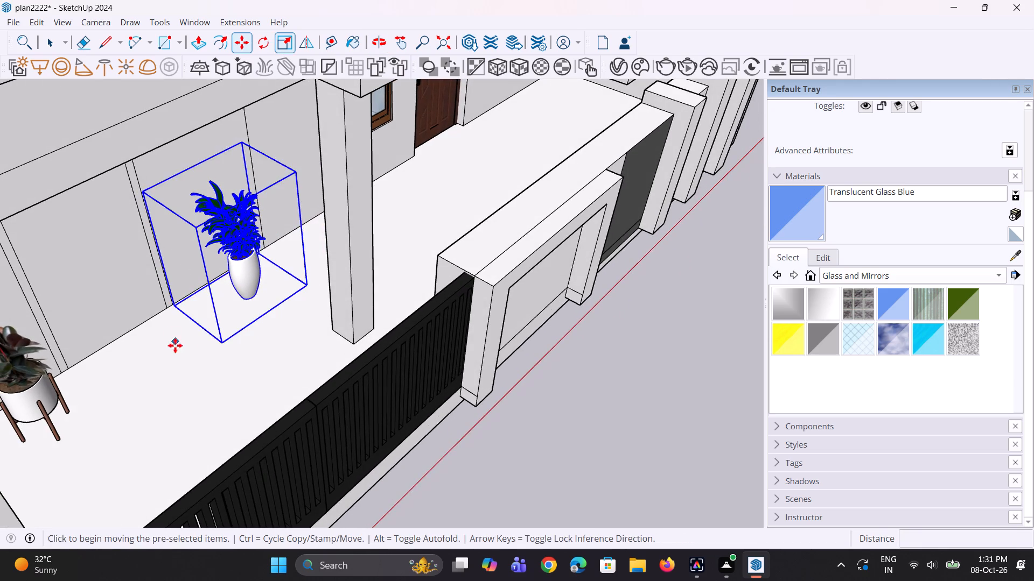
scroll(190, 345, up, 2)
click(228, 341)
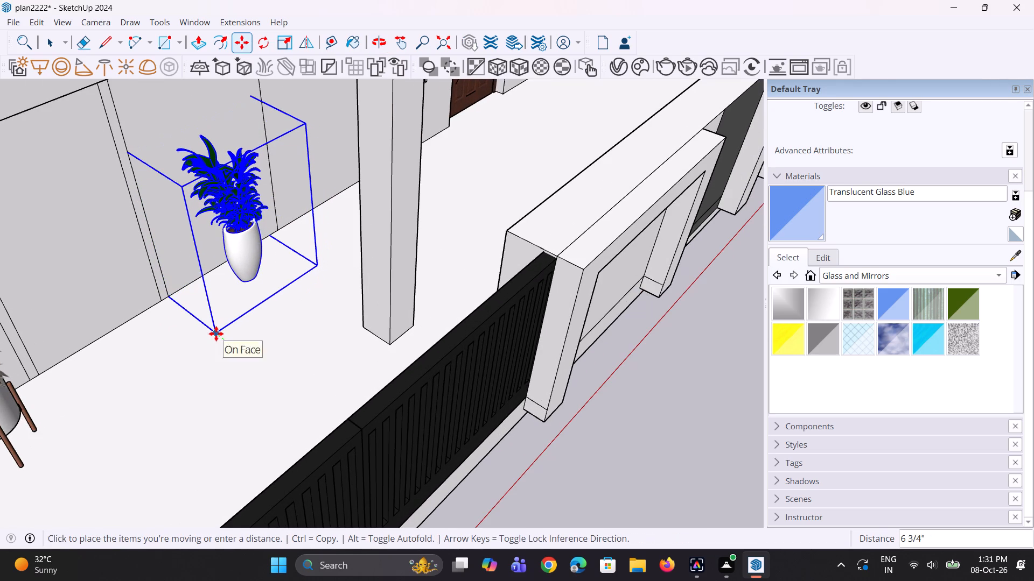
click(216, 334)
middle_drag(231, 341, 87, 336)
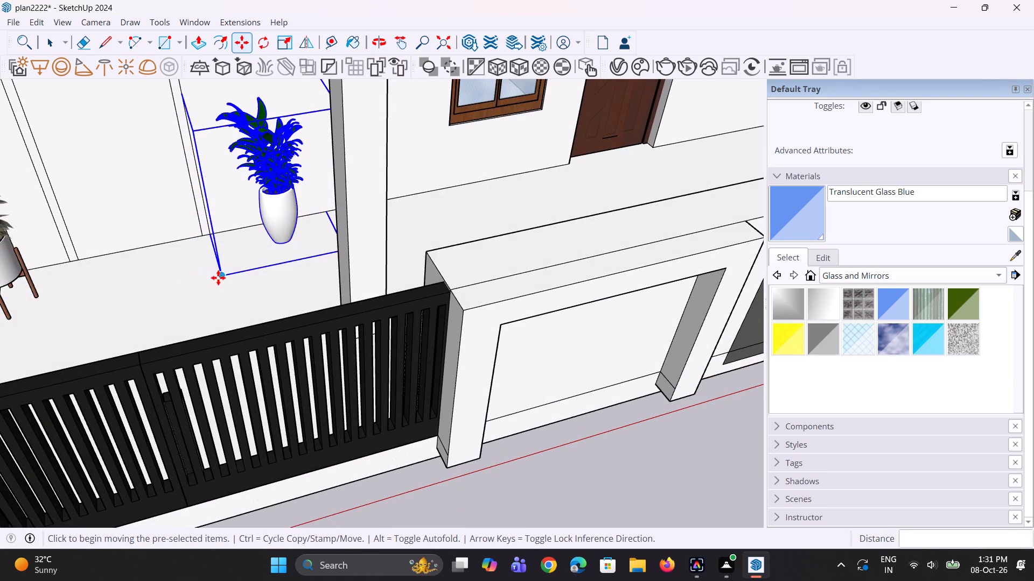
key(space)
key(space)
scroll(211, 305, down, 4)
click(437, 471)
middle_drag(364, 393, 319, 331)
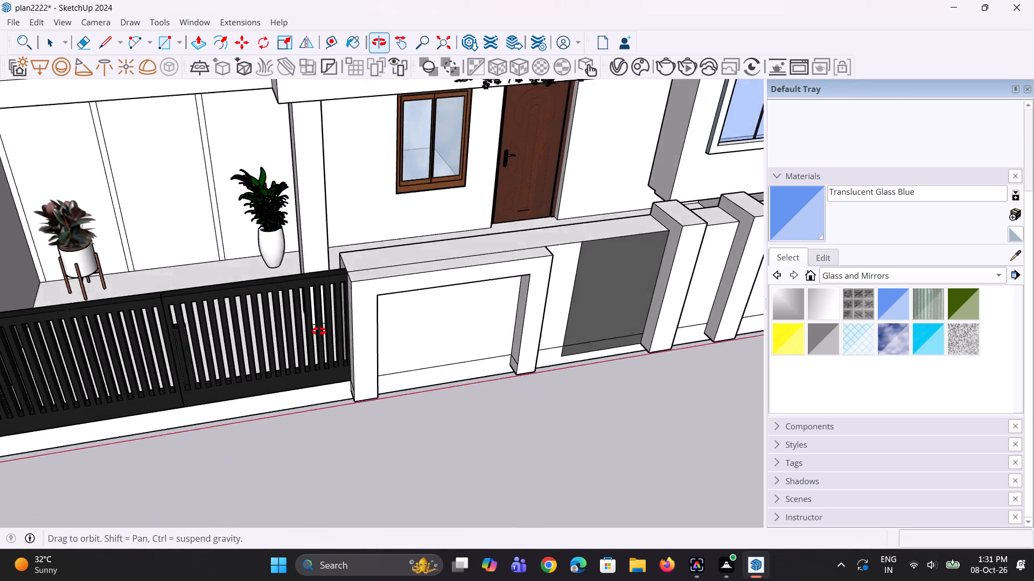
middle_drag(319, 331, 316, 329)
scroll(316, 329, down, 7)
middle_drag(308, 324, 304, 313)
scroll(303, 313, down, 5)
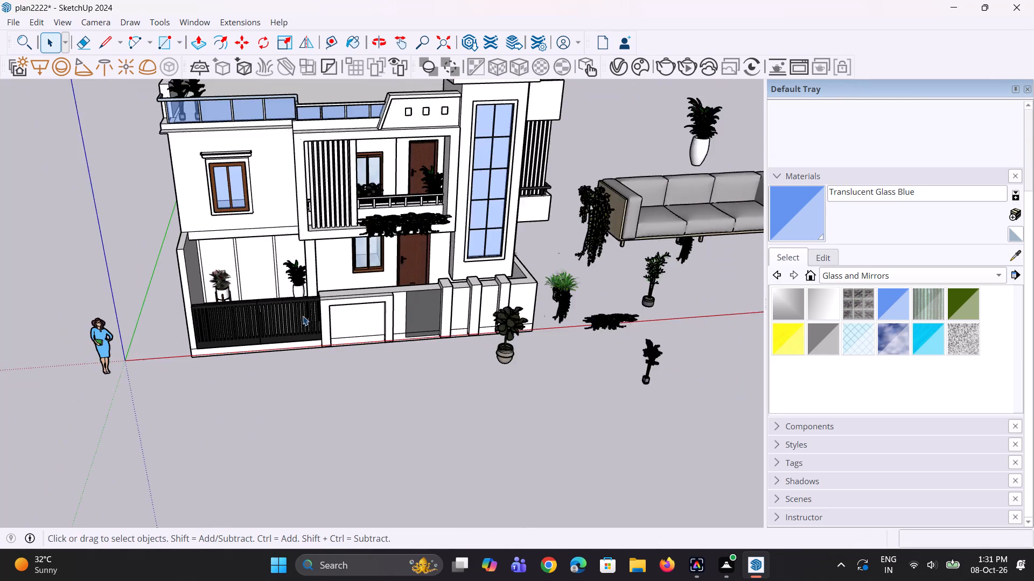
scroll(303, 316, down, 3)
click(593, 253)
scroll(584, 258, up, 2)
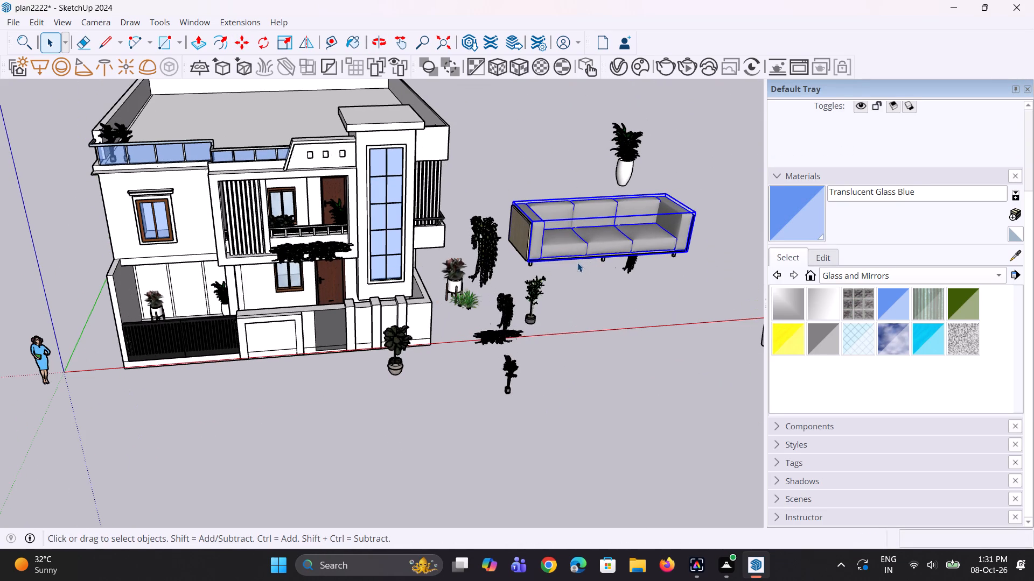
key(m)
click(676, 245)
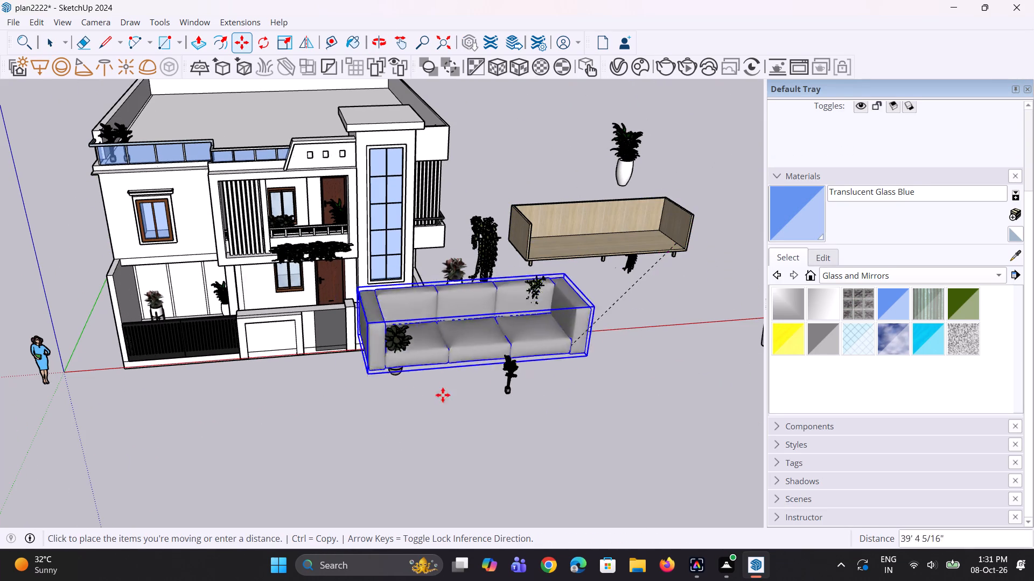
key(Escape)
Move the stand plant, the vase plant and the small dark plant around the sofa together about 86' forward, into the open ground.
middle_drag(584, 316, 545, 374)
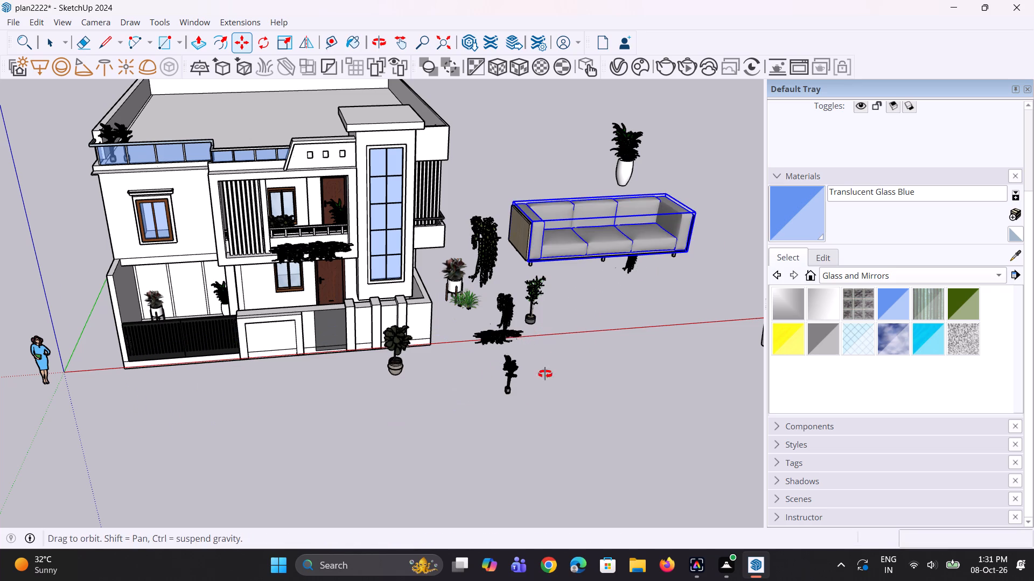
middle_drag(545, 374, 530, 416)
scroll(576, 263, up, 2)
key(space)
key(space)
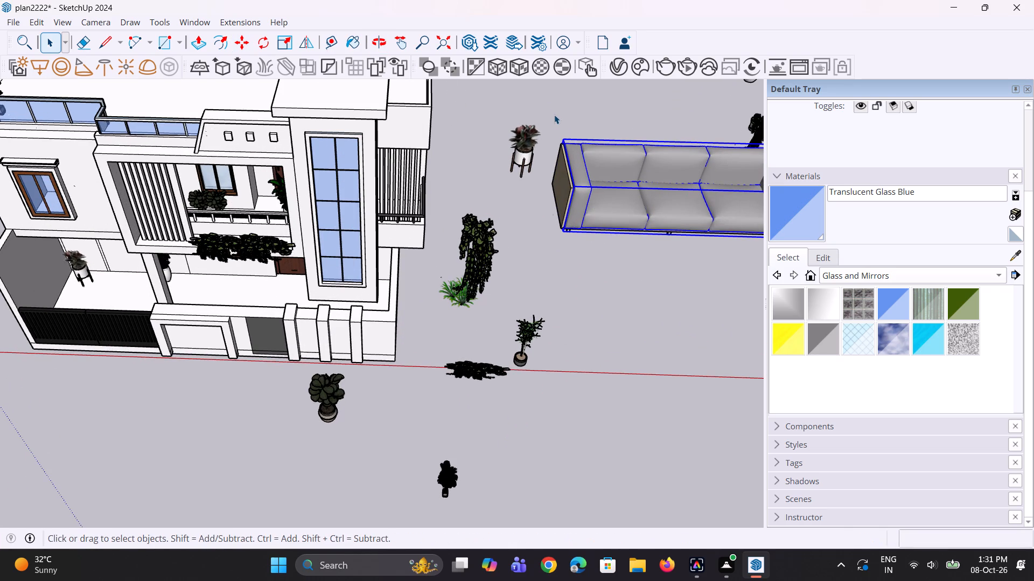
drag(550, 105, 675, 284)
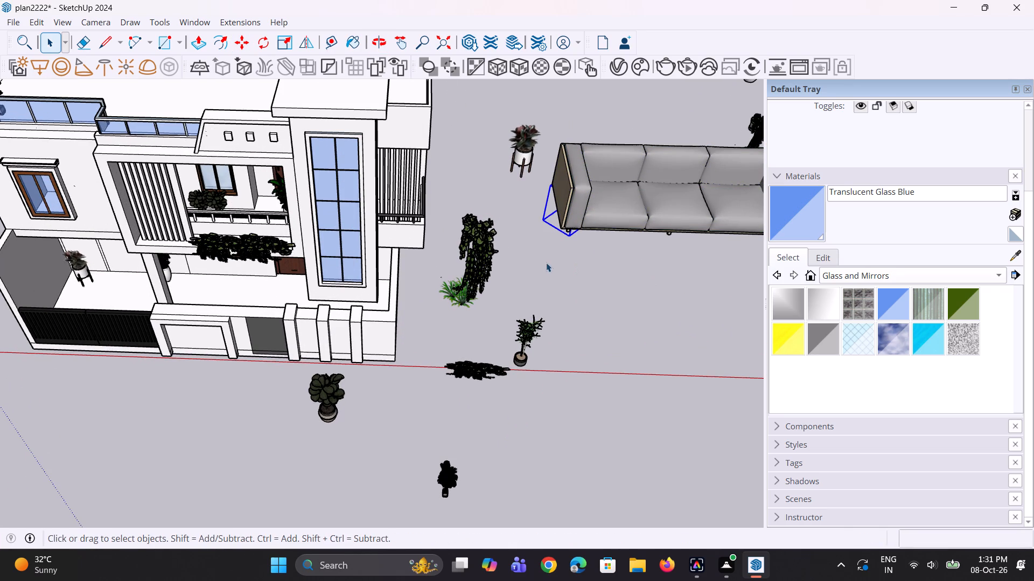
key(space)
scroll(520, 251, down, 6)
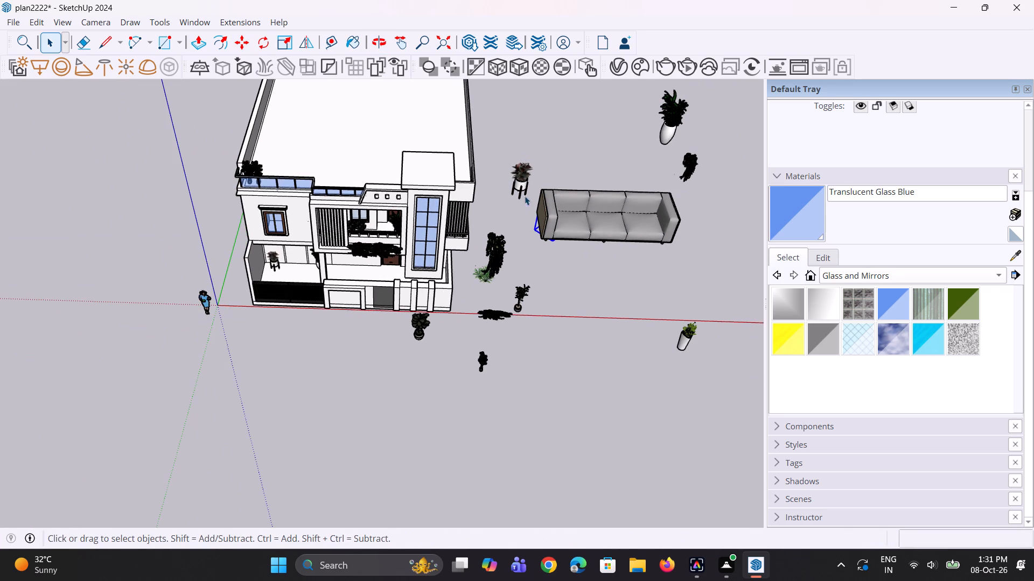
click(526, 187)
click(687, 175)
click(666, 138)
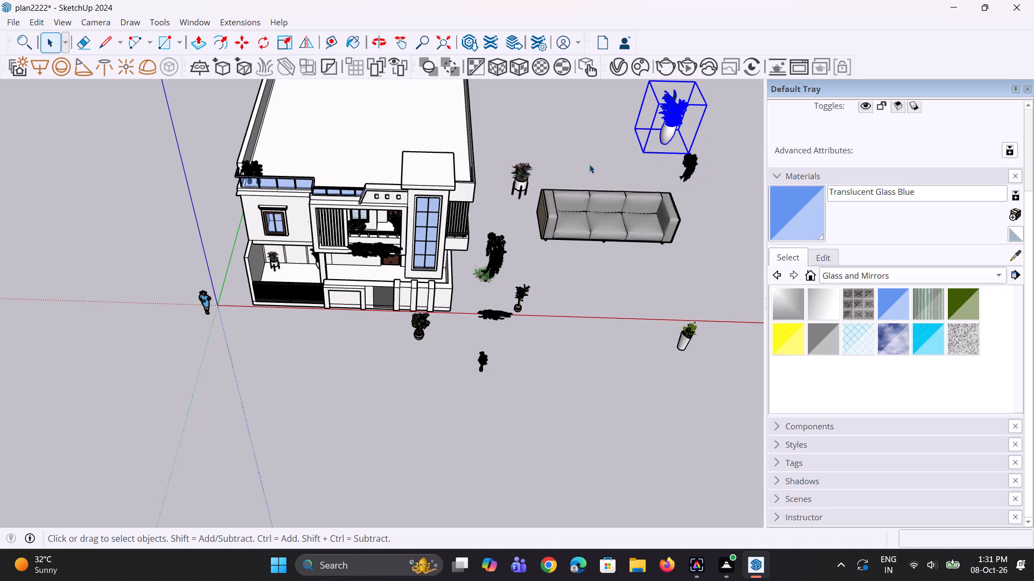
ctrl+click(519, 175)
ctrl+click(679, 174)
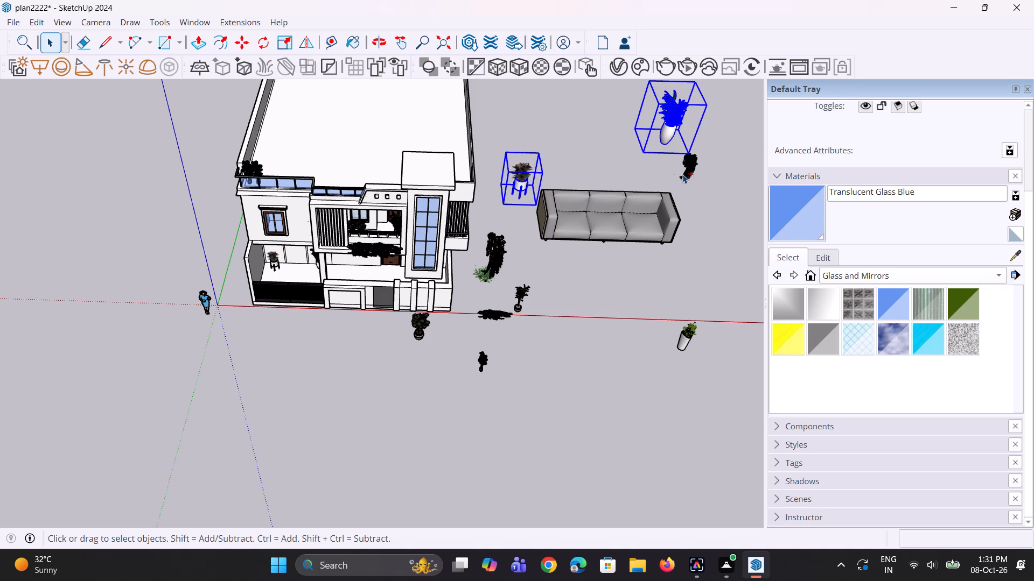
ctrl+click(687, 174)
key(m)
drag(678, 139, 673, 151)
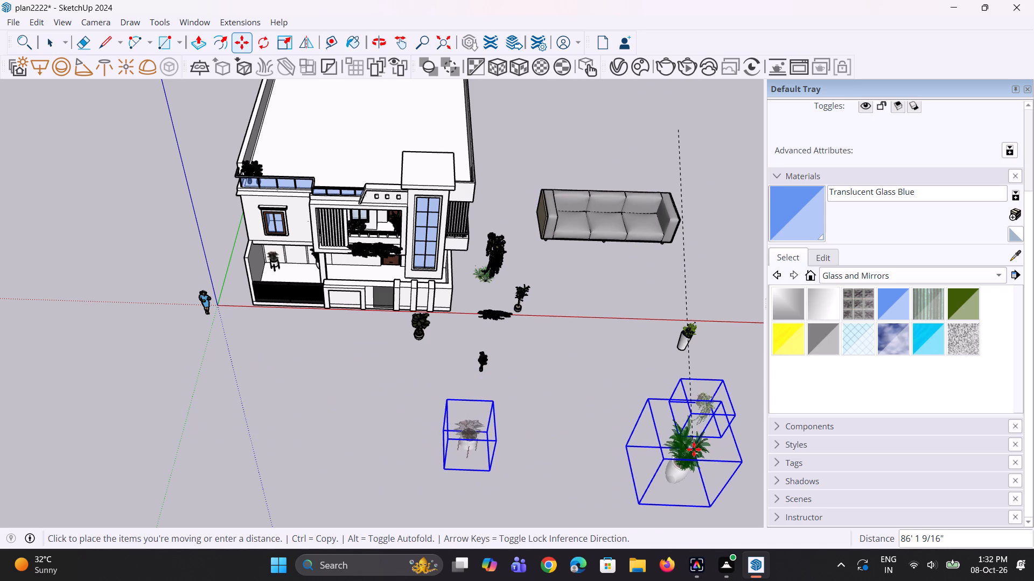
click(694, 449)
middle_drag(439, 502, 486, 413)
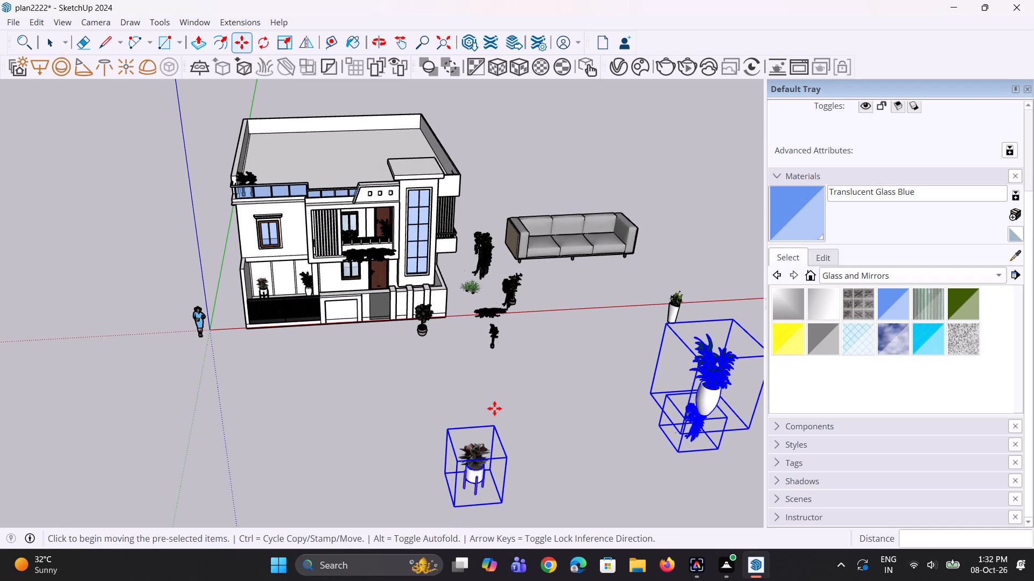
key(space)
key(space)
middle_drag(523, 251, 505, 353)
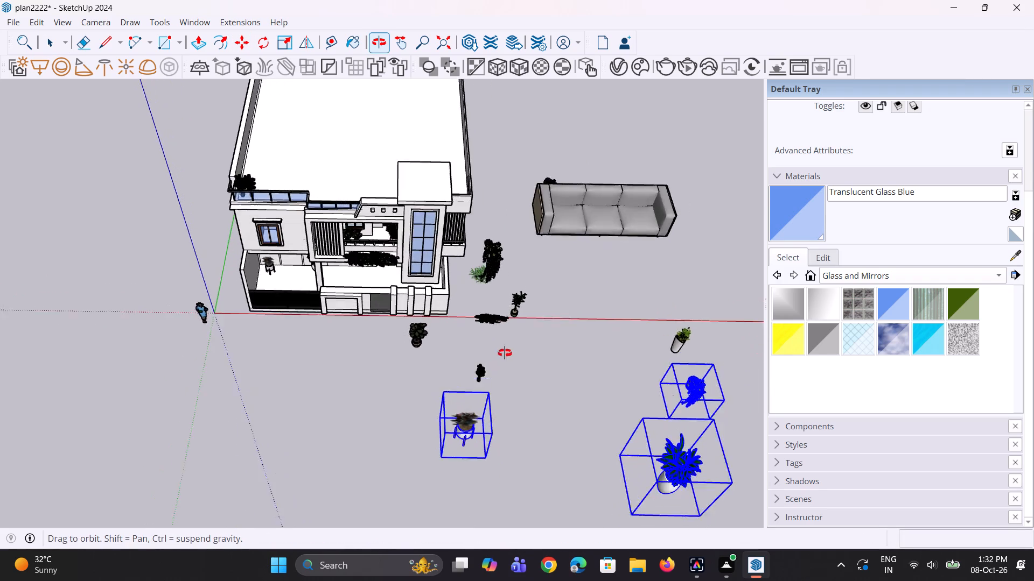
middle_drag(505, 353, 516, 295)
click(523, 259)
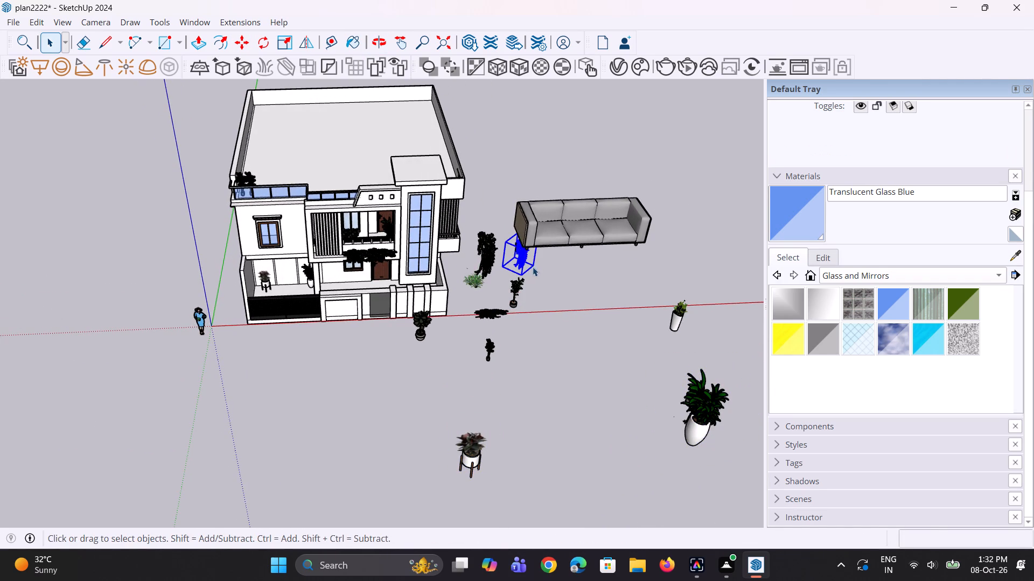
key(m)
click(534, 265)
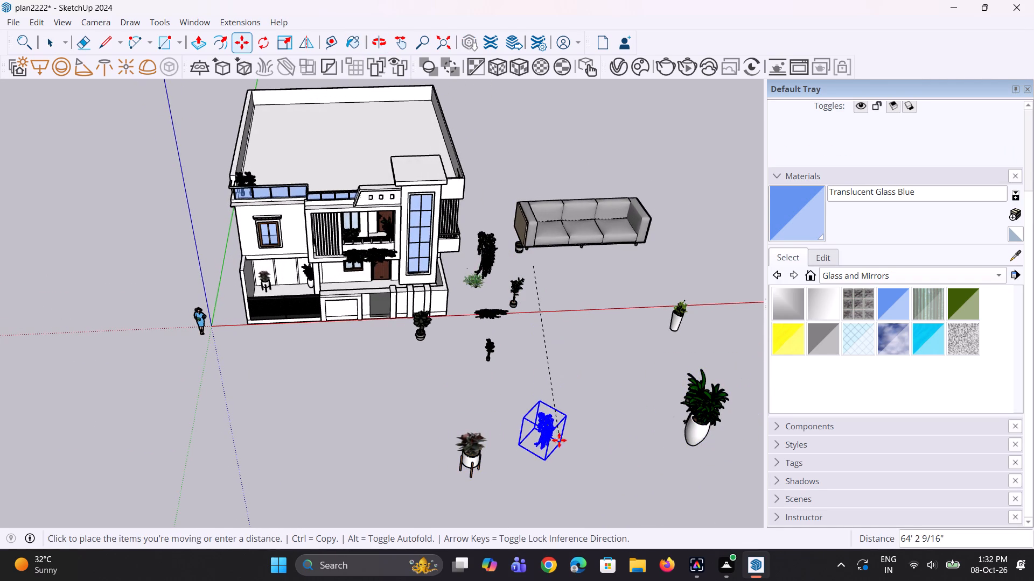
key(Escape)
Move the remaining small dark plant from behind the sofa about 75' forward, beside the other relocated plants.
middle_drag(516, 228, 532, 391)
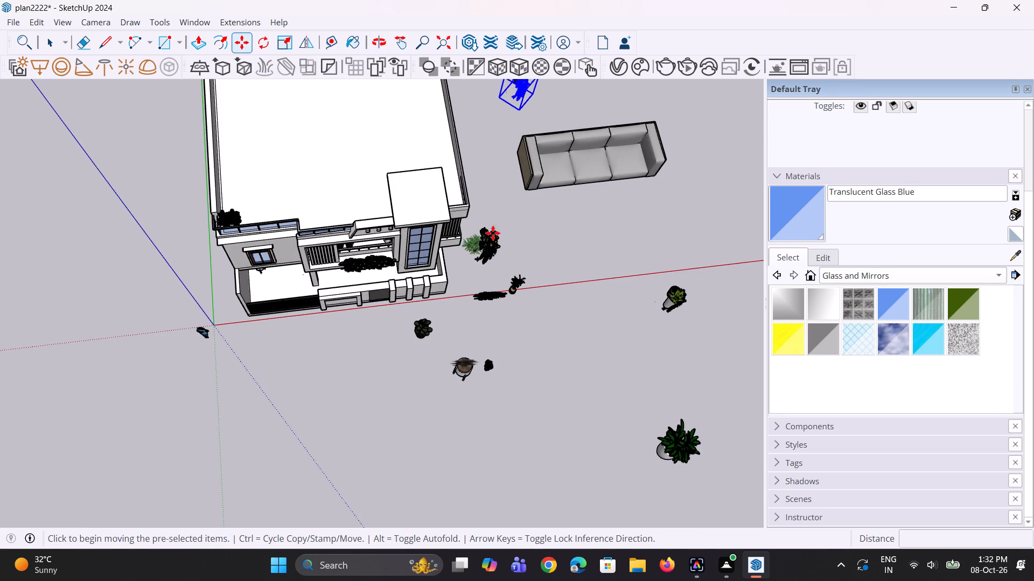
scroll(493, 233, down, 6)
key(space)
drag(491, 105, 522, 148)
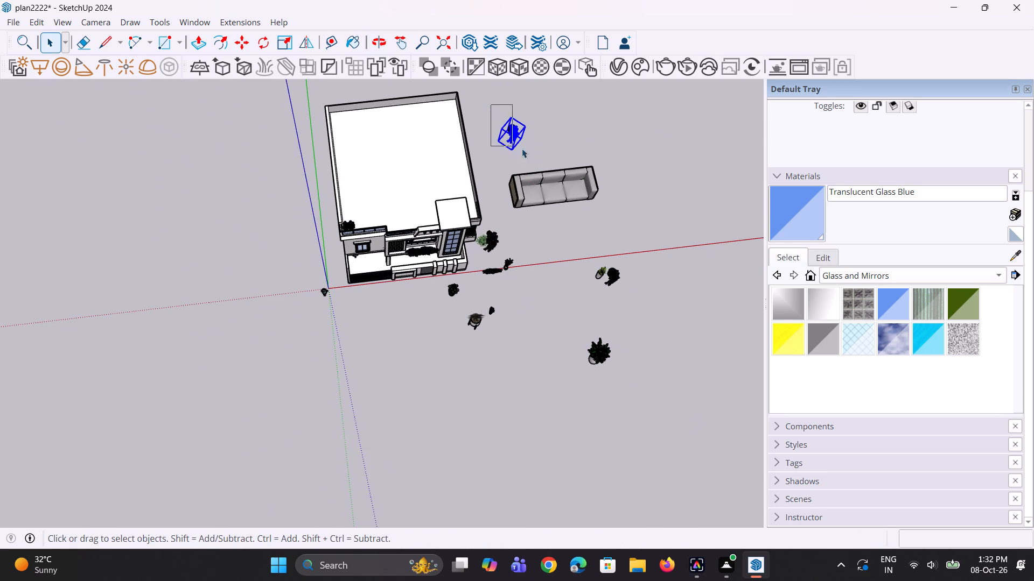
drag(522, 148, 540, 154)
key(m)
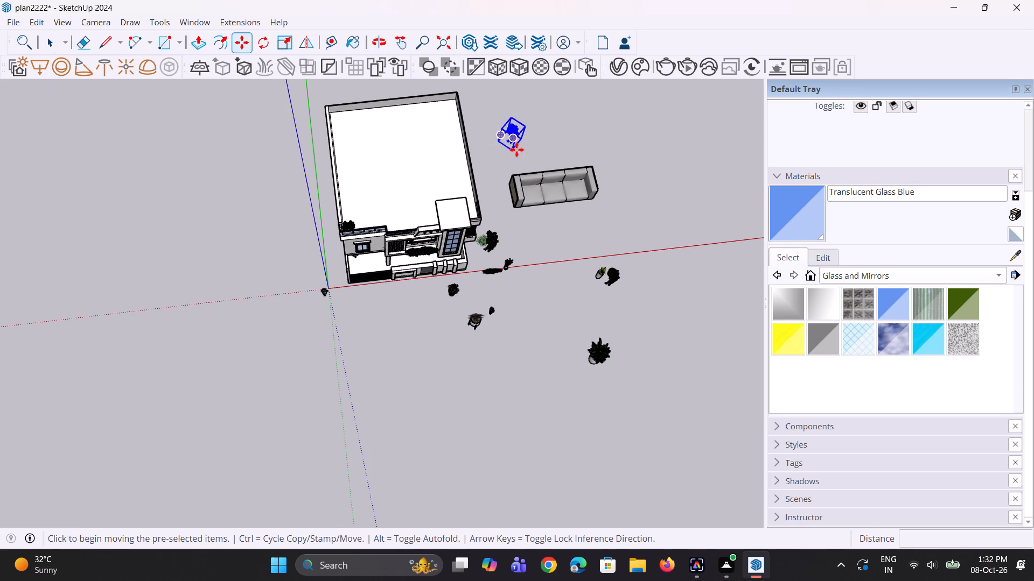
click(513, 137)
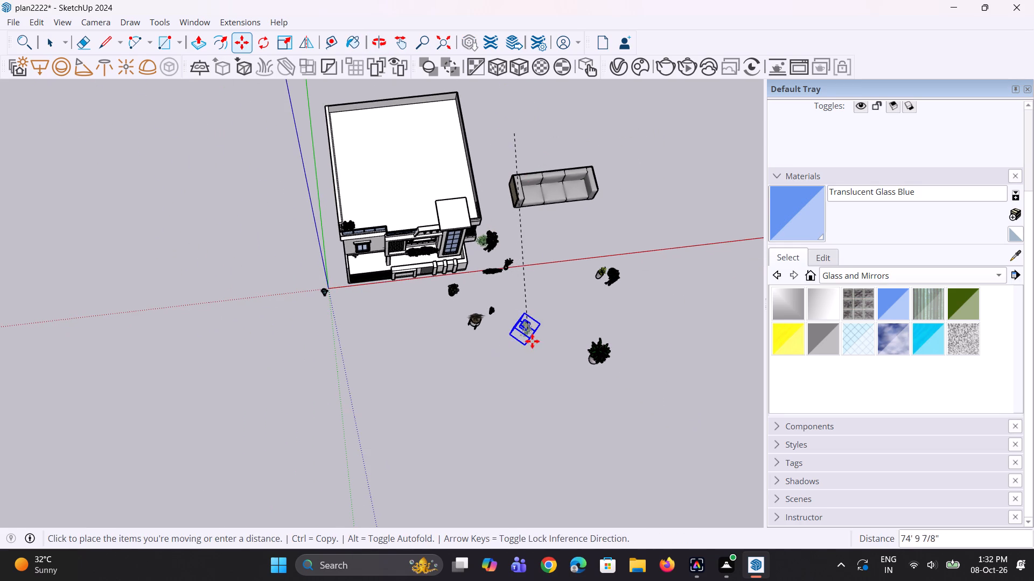
click(532, 342)
middle_drag(545, 360, 508, 238)
key(space)
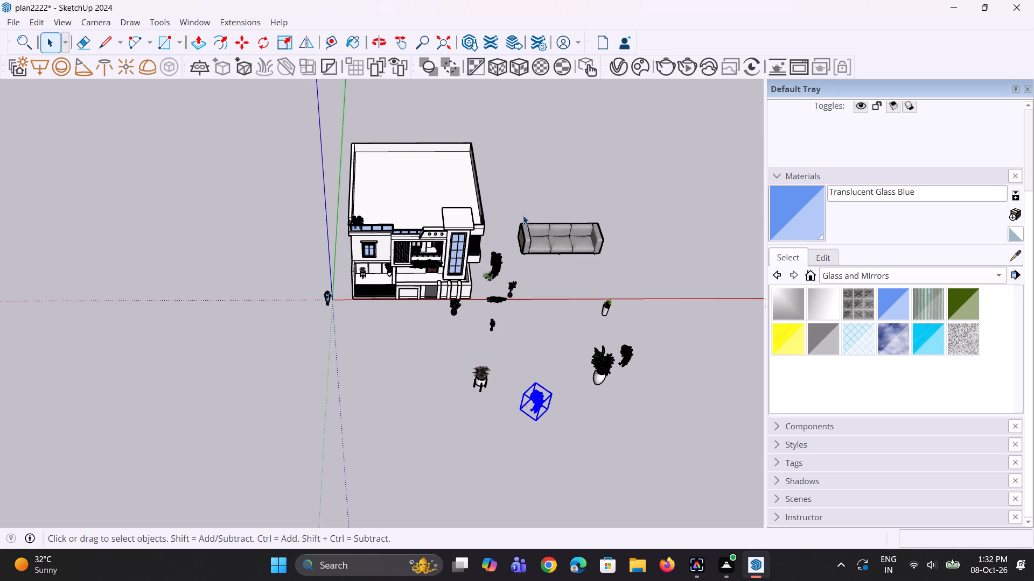
Select all parts of the three-seat sofa, cushions and frame together, and make them a group.
drag(499, 196, 643, 273)
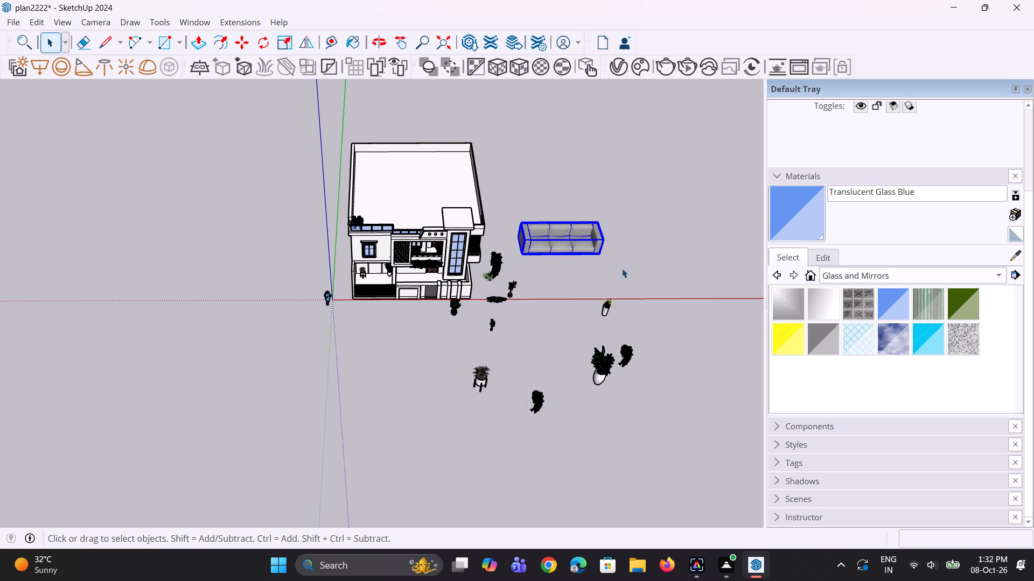
scroll(609, 262, up, 2)
middle_drag(587, 247, 490, 206)
right_click(578, 285)
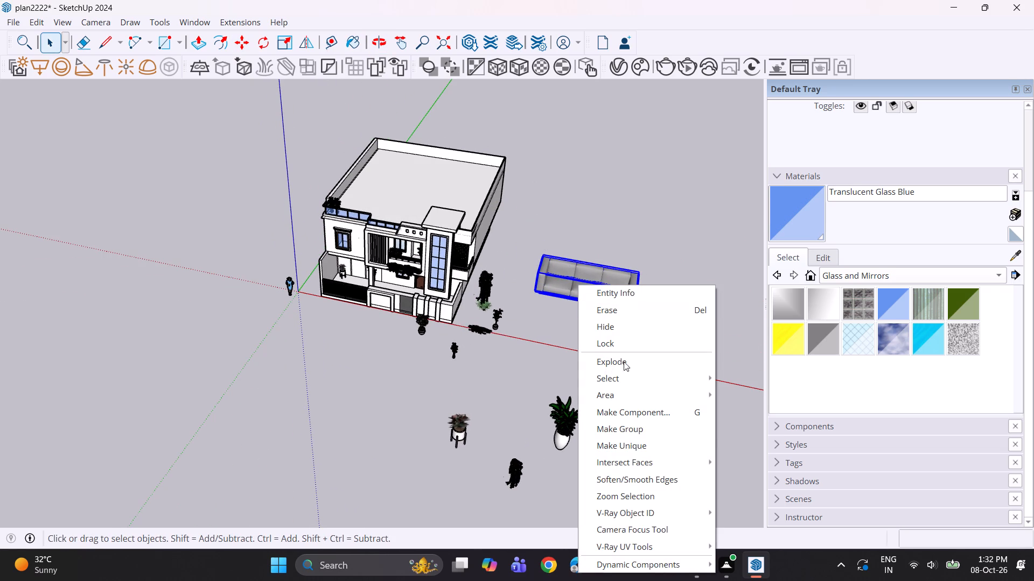
click(627, 429)
Move the grouped sofa about 71' to the ground in front of the house's gate, near the standing woman figure.
scroll(523, 313, up, 3)
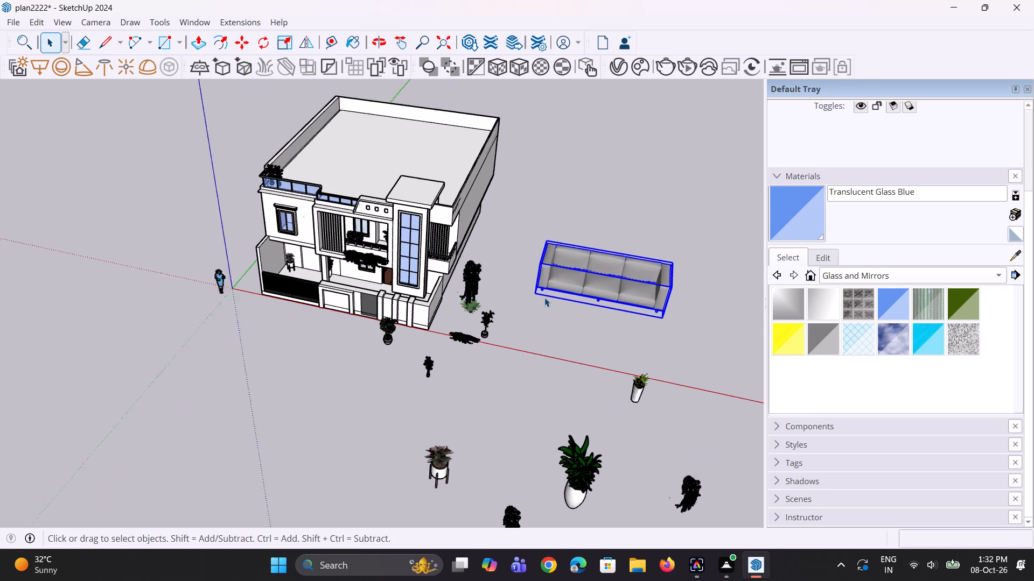
scroll(544, 297, up, 1)
key(m)
click(533, 290)
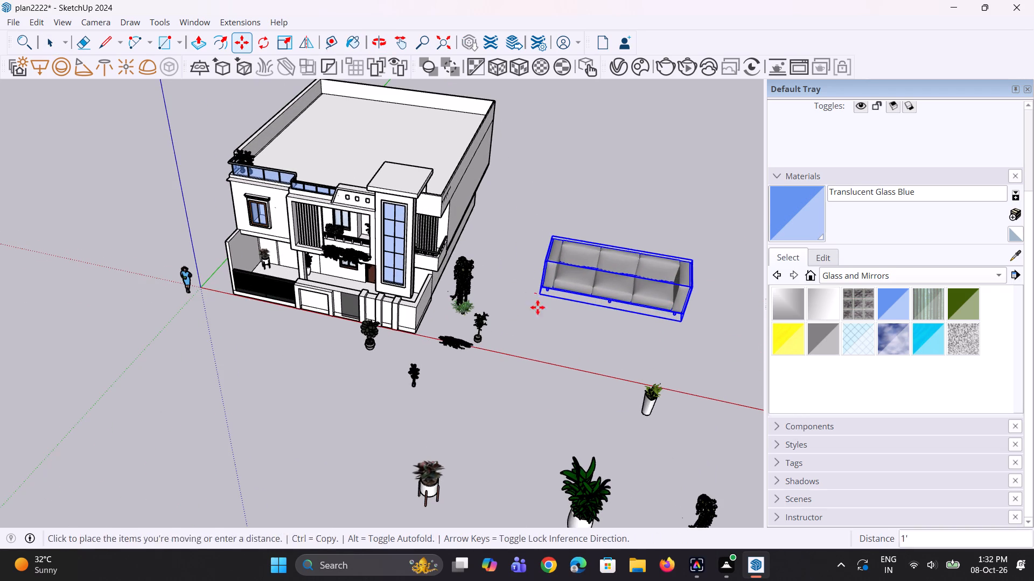
scroll(570, 308, down, 8)
click(337, 344)
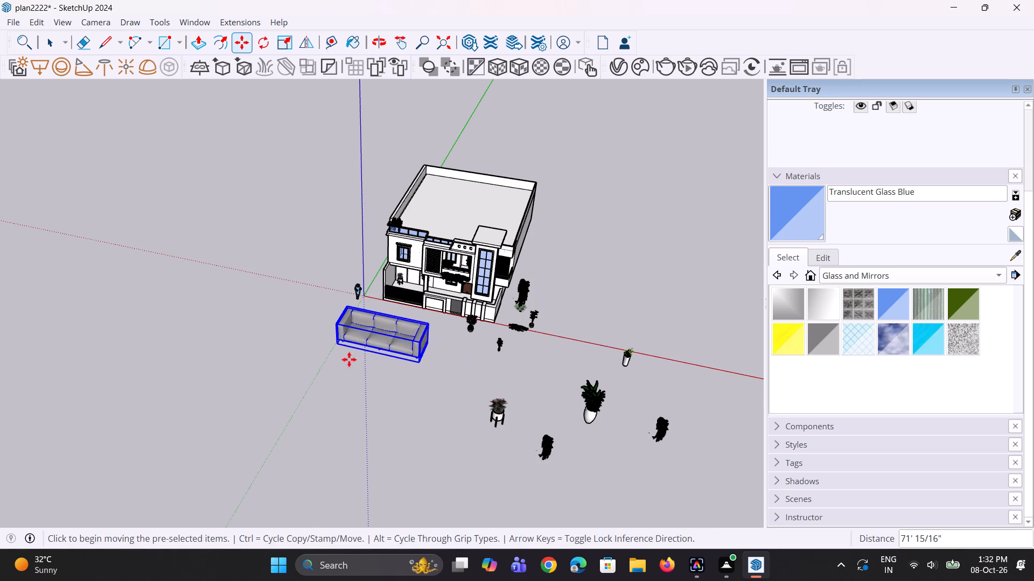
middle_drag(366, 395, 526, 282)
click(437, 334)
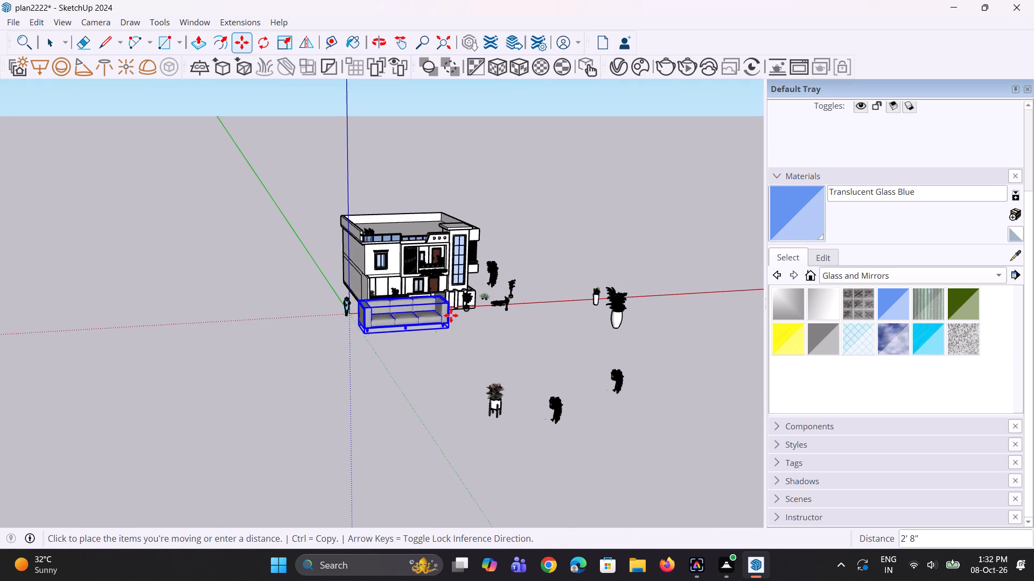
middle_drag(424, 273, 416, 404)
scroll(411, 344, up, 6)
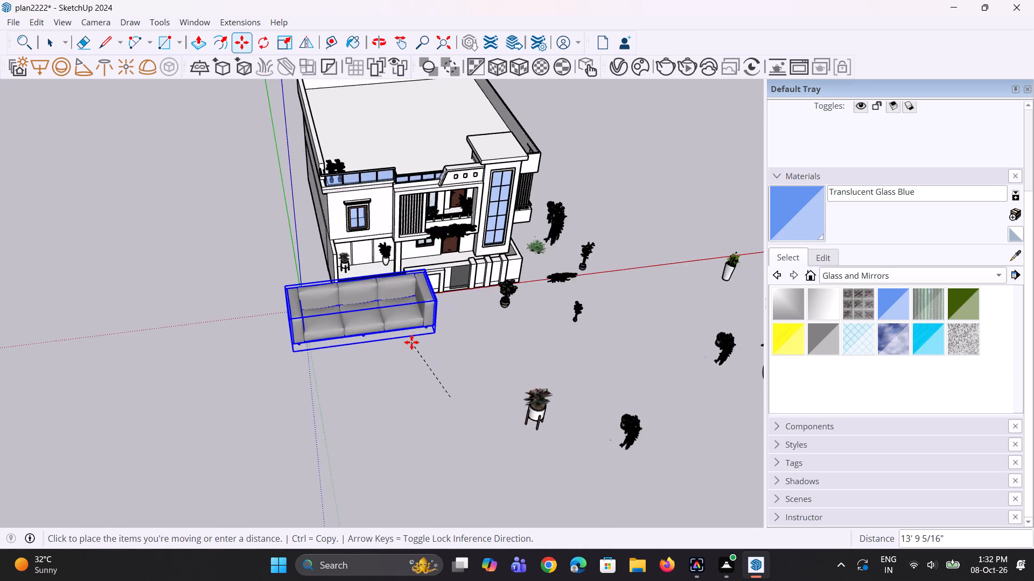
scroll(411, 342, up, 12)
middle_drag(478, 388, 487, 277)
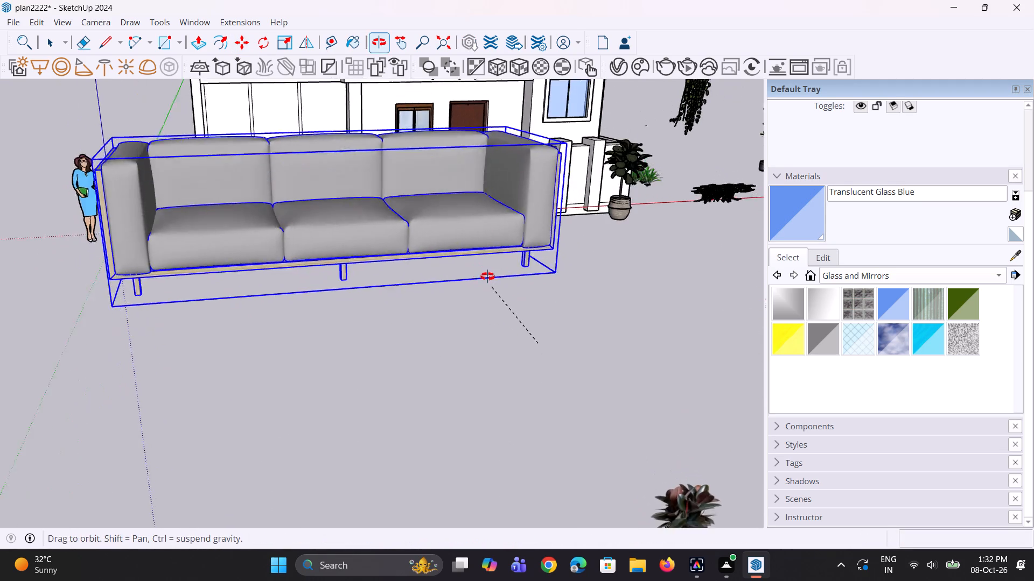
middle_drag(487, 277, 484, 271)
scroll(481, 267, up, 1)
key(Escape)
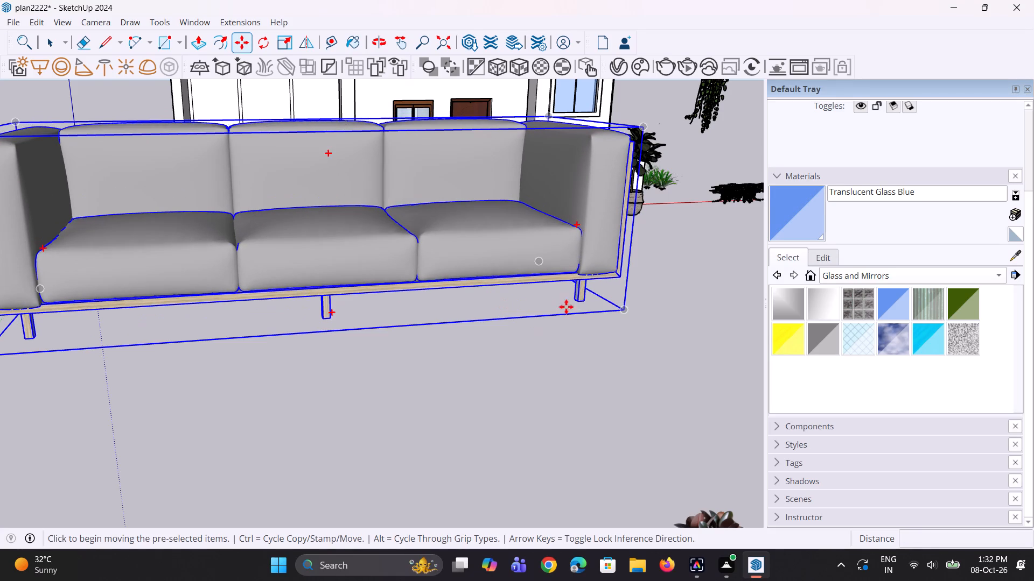
Scale the grouped sofa down uniformly to about 0.33 on the ground in front of the house.
key(s)
scroll(537, 330, down, 4)
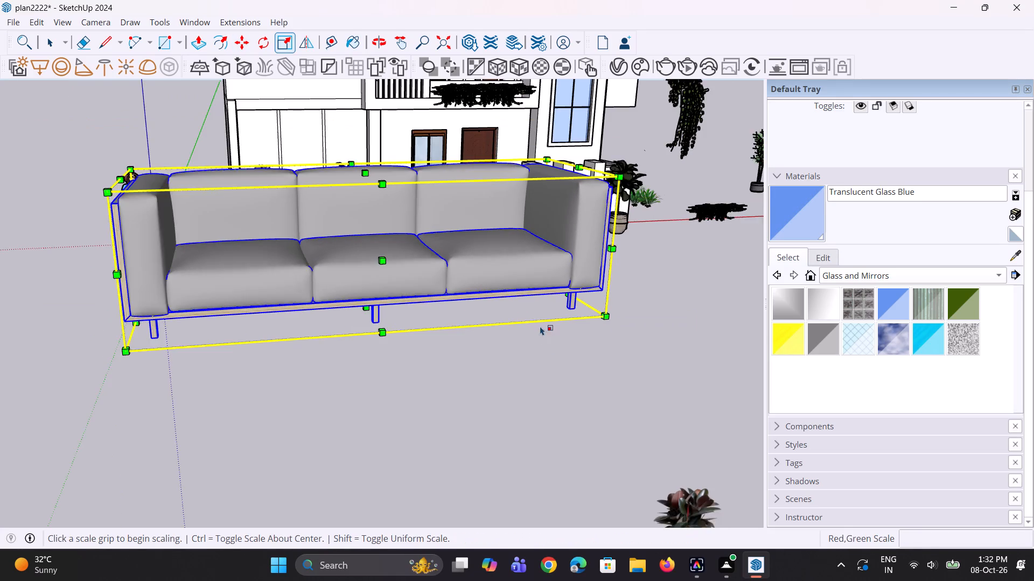
scroll(540, 326, down, 1)
click(198, 195)
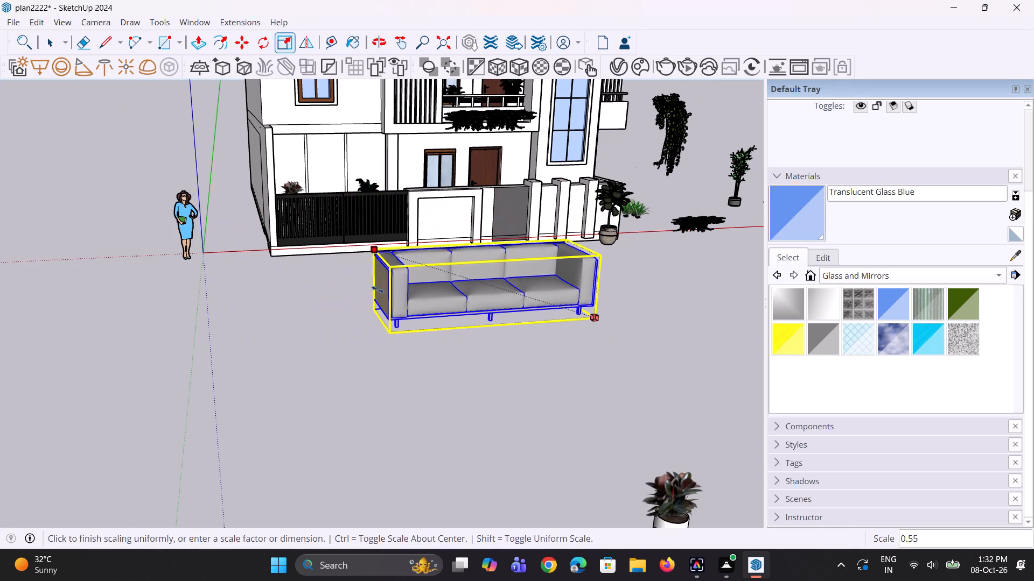
click(454, 309)
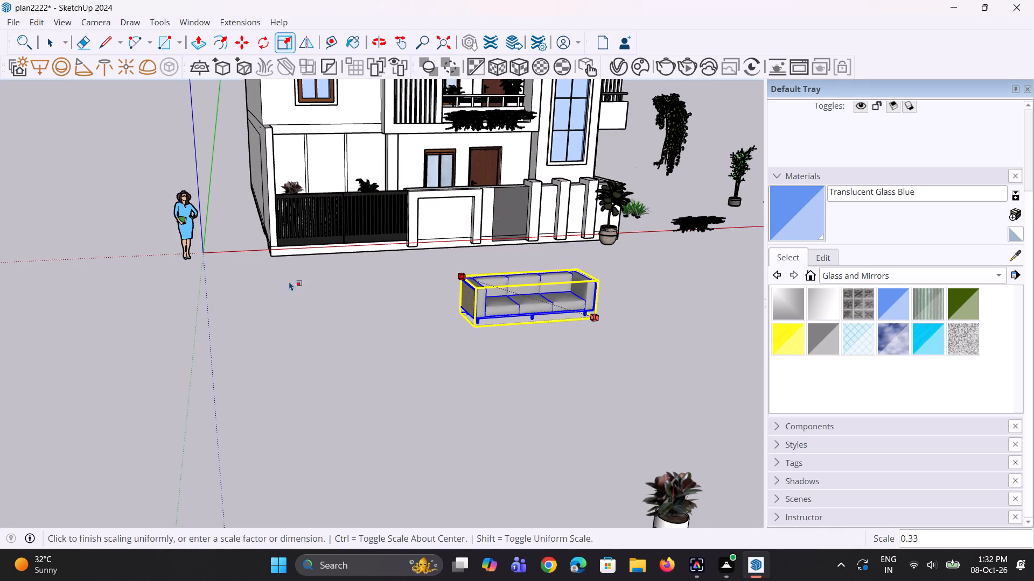
Move the sofa about 27' from the open ground into the porch just behind the black slatted gate.
middle_drag(204, 253, 282, 365)
key(m)
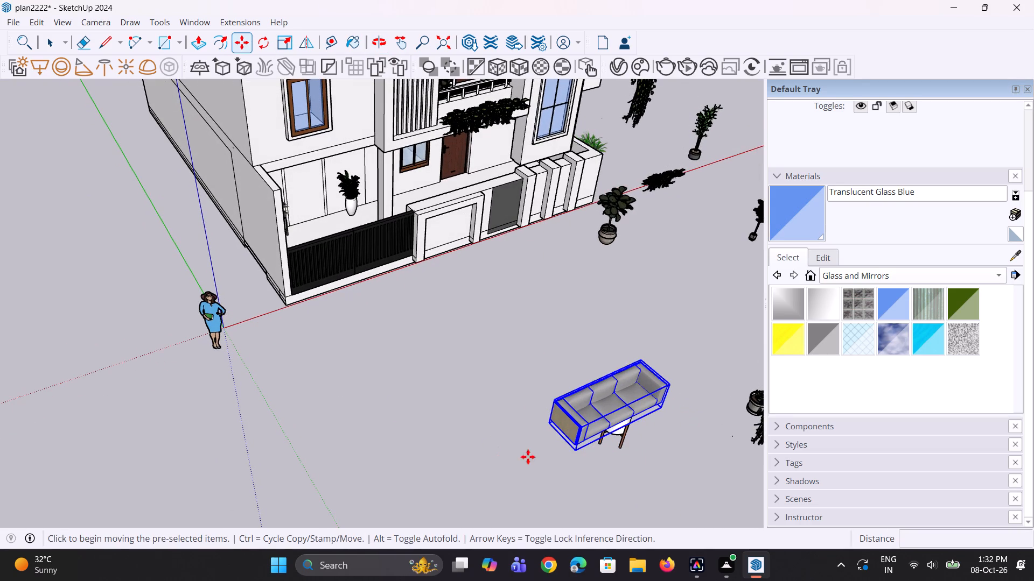
click(577, 456)
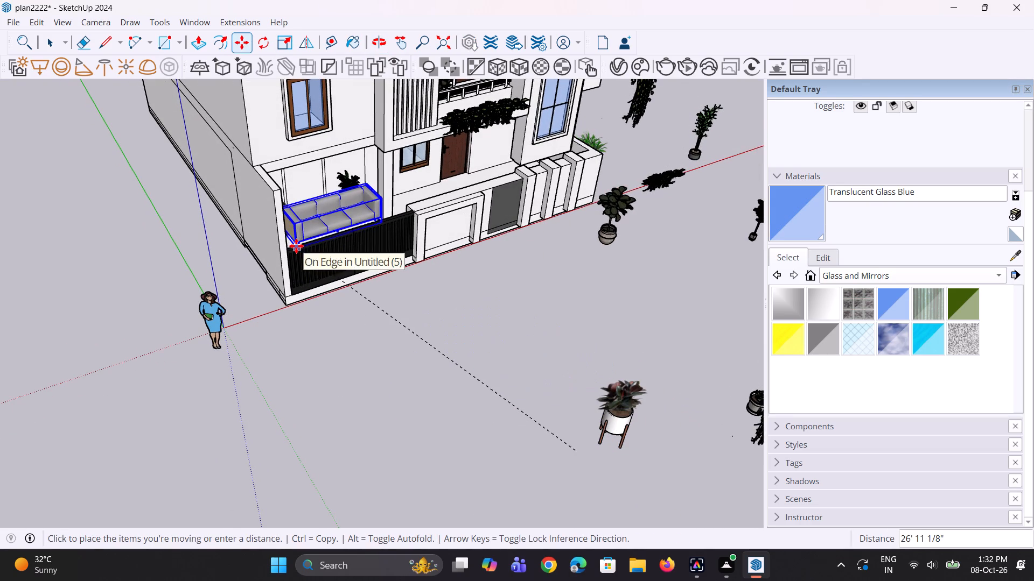
click(296, 246)
Move the sofa about 7' further back from the gate onto the porch floor, near the plants.
middle_drag(445, 229, 78, 314)
scroll(345, 289, up, 7)
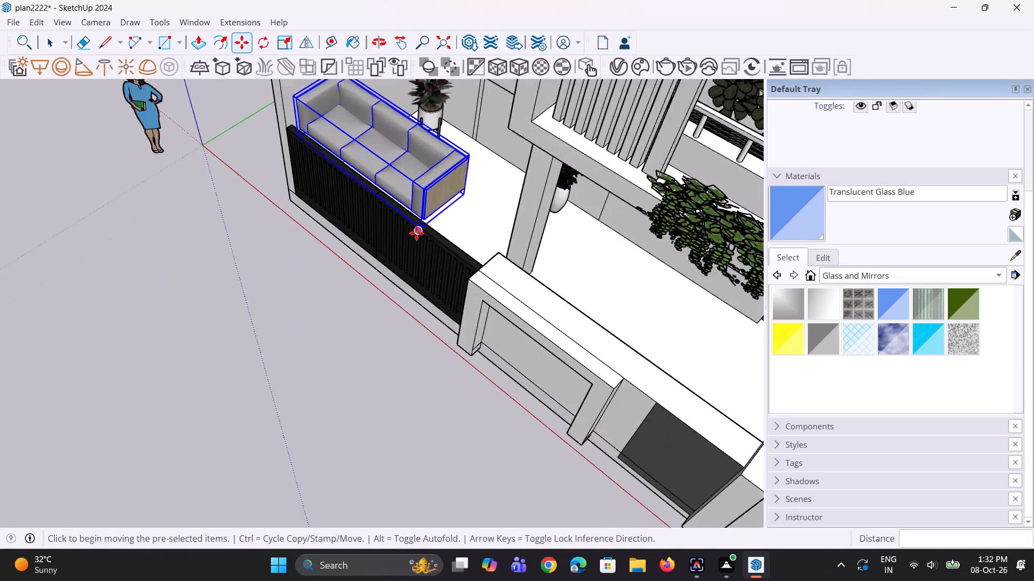
scroll(416, 233, up, 3)
click(430, 218)
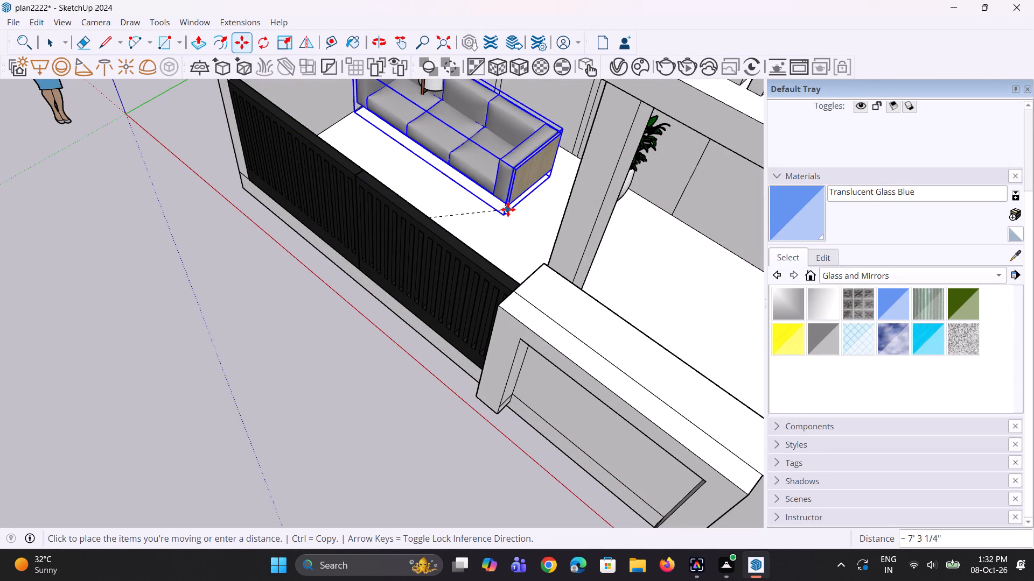
click(524, 215)
Scale the sofa down uniformly to about 0.60 so it fits between the porch plants.
middle_drag(471, 249, 530, 189)
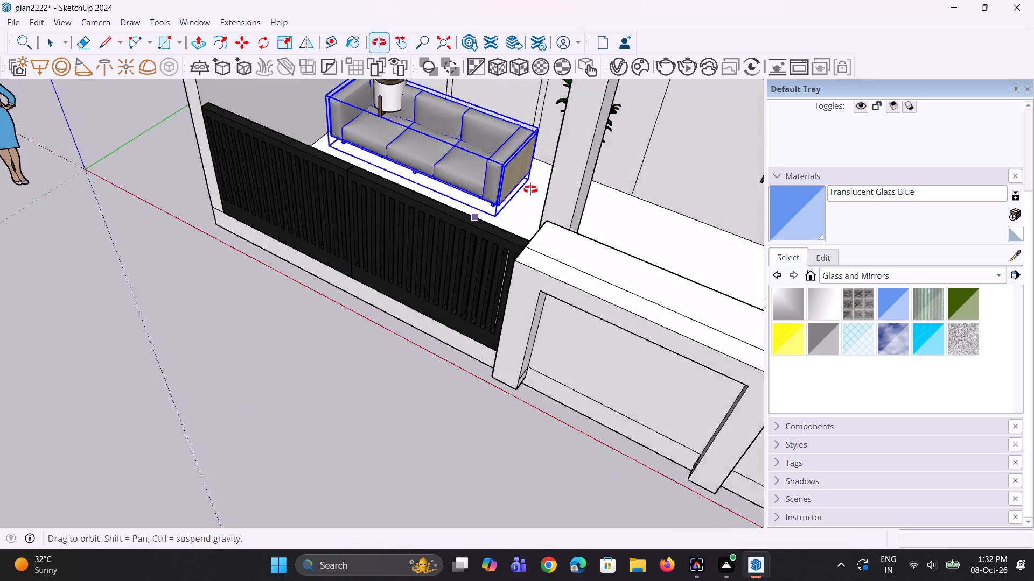
middle_drag(530, 189, 531, 189)
scroll(399, 199, down, 8)
middle_drag(371, 182, 455, 180)
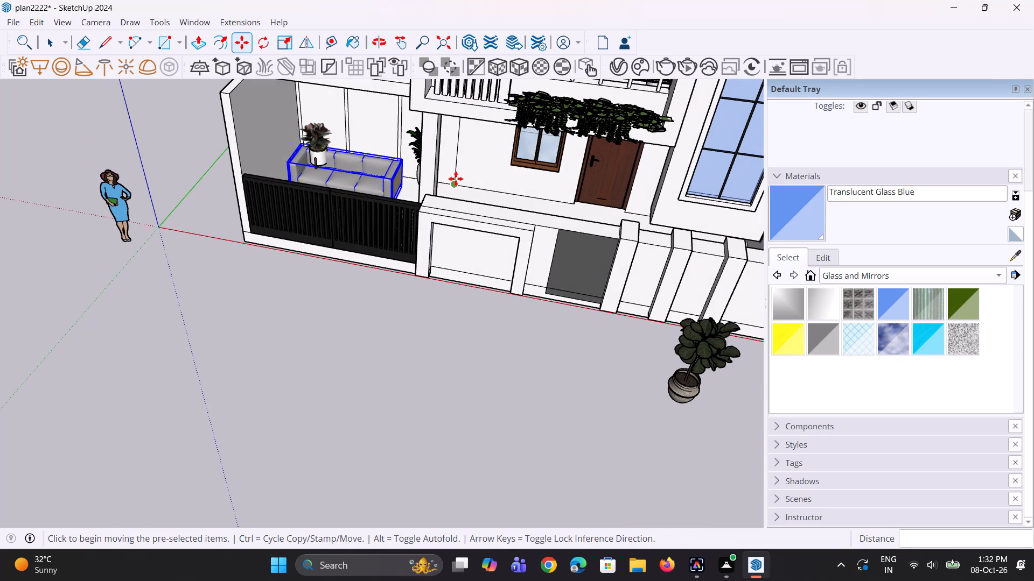
key(s)
scroll(366, 122, up, 2)
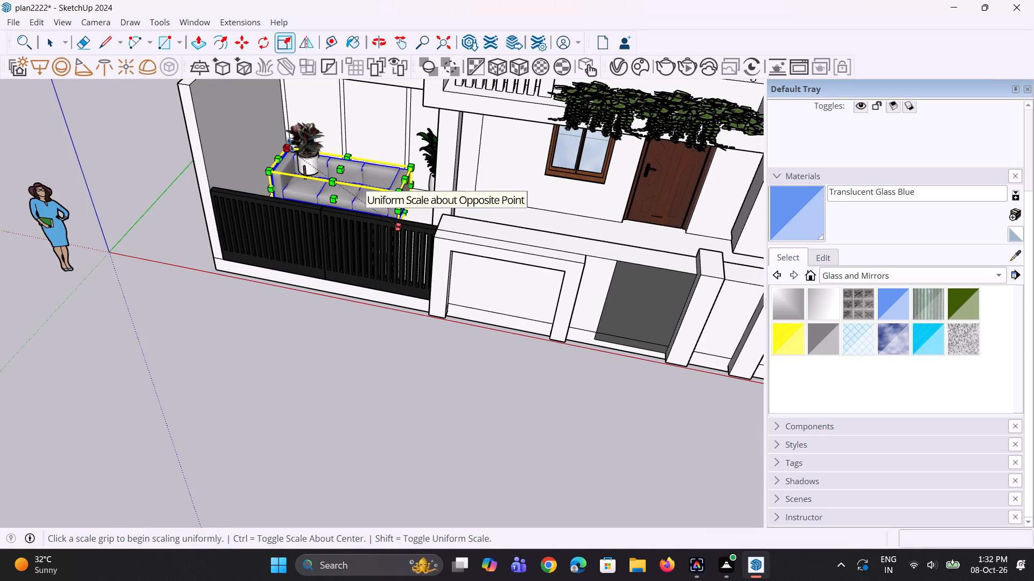
click(290, 145)
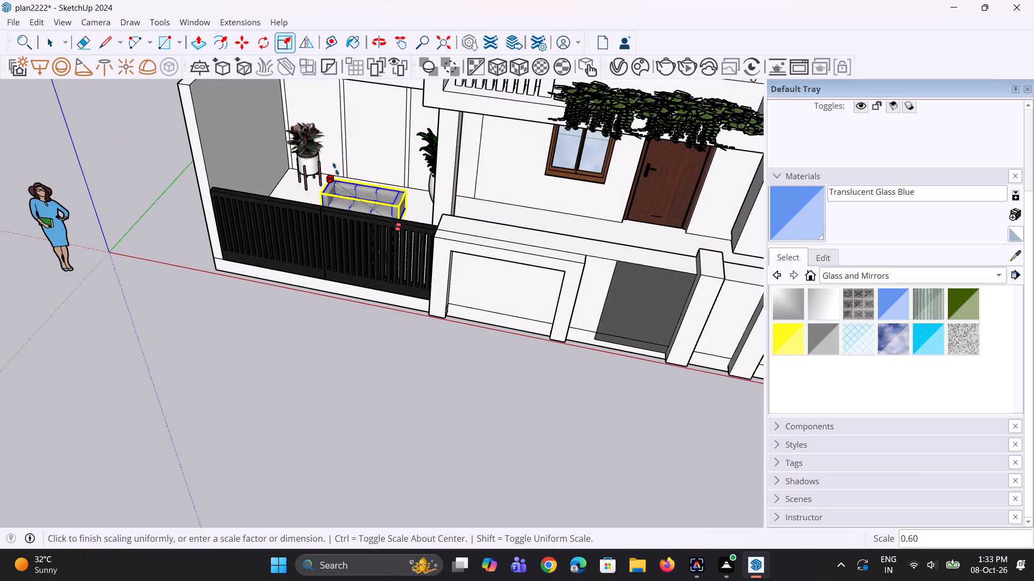
click(335, 168)
Move the sofa about 2' 3" back along the green axis, toward the porch's rear wall.
middle_drag(411, 201, 381, 241)
scroll(410, 219, up, 6)
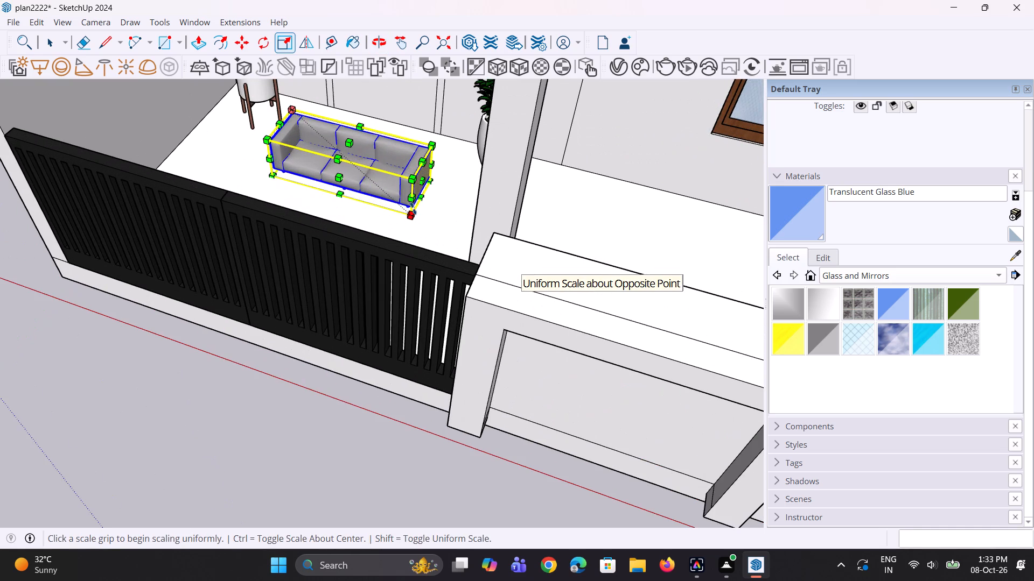
key(m)
click(410, 214)
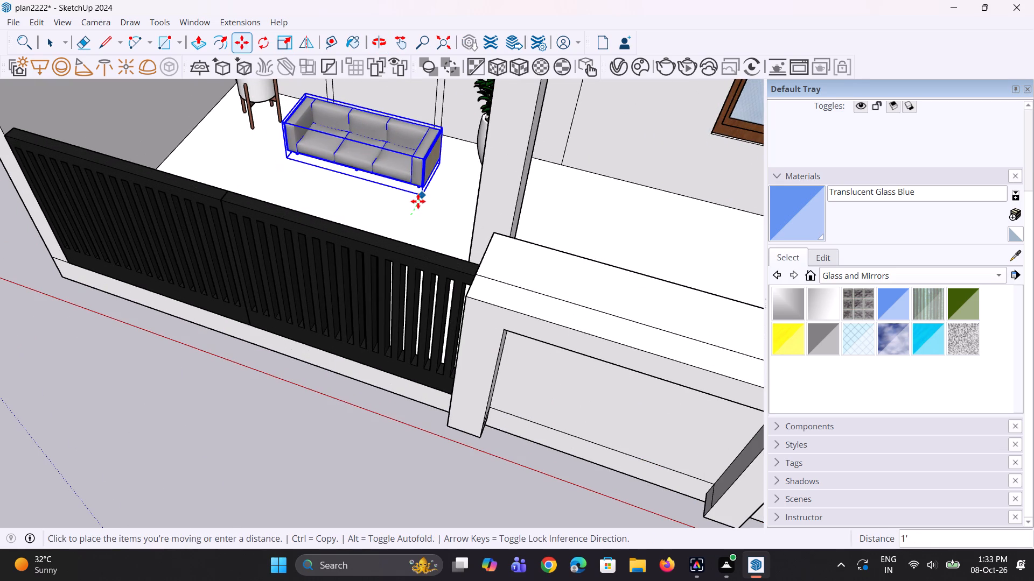
click(441, 174)
Stretch the sofa lengthwise by 1.08 toward the plant on the wooden stand.
middle_drag(418, 193, 562, 178)
scroll(384, 165, down, 4)
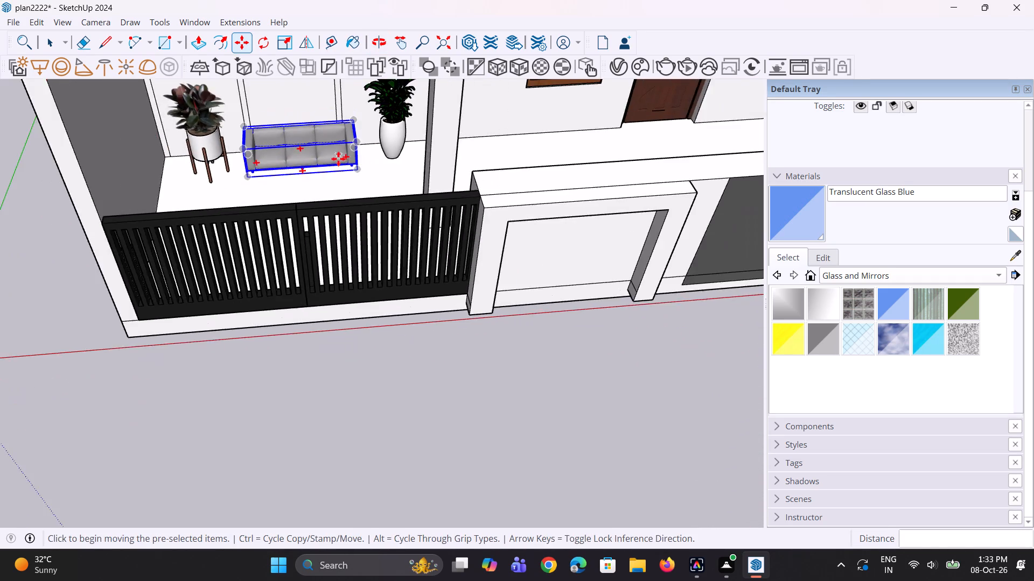
scroll(338, 159, down, 4)
middle_drag(322, 153, 319, 137)
key(s)
scroll(238, 125, up, 6)
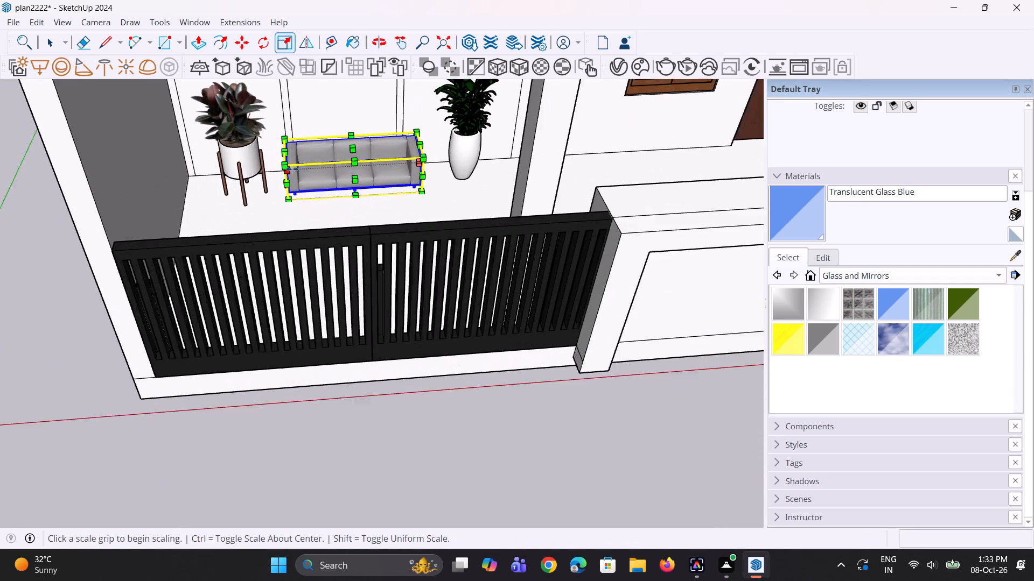
scroll(292, 169, up, 1)
middle_drag(299, 172, 368, 183)
scroll(273, 201, up, 5)
click(246, 177)
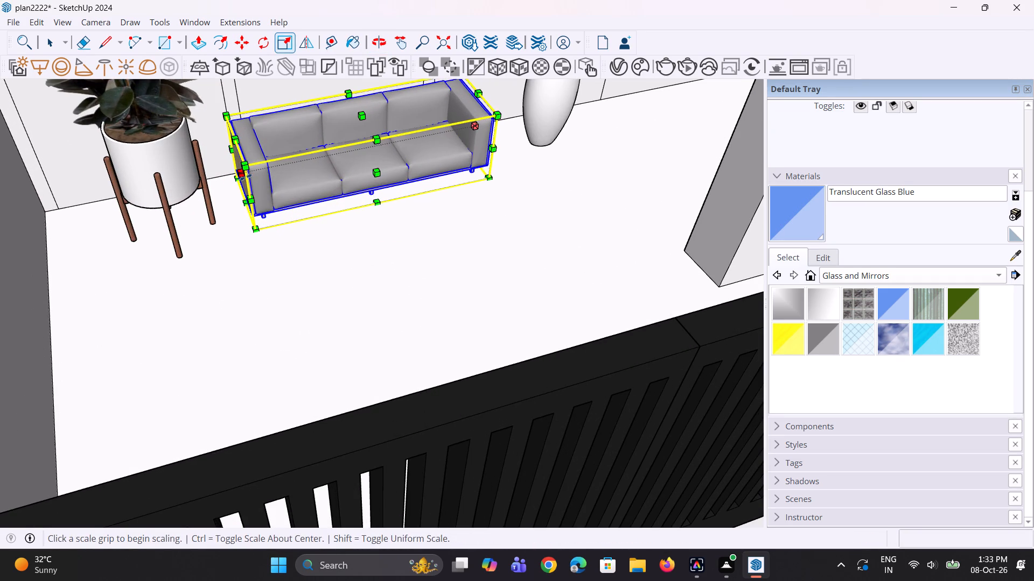
click(223, 183)
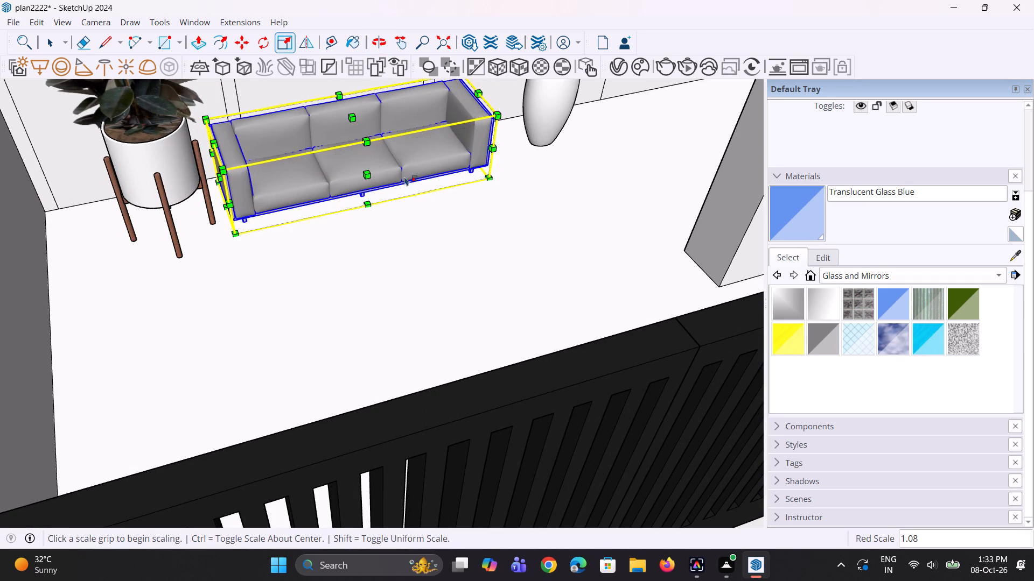
Stretch the sofa's opposite end slightly lengthwise toward the white vase plant.
scroll(404, 176, down, 5)
middle_drag(526, 183, 282, 183)
scroll(451, 223, up, 2)
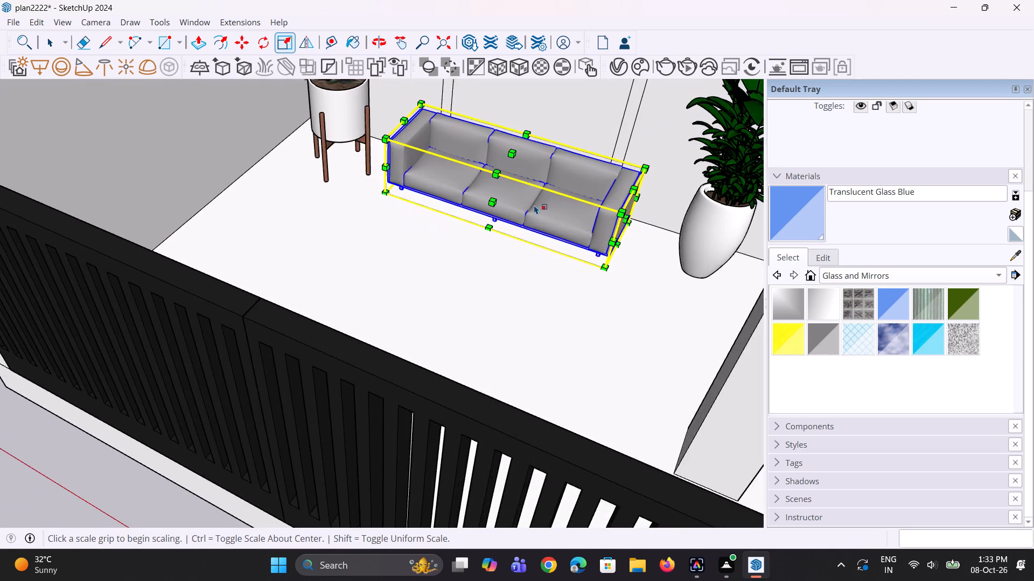
scroll(534, 205, up, 3)
click(631, 221)
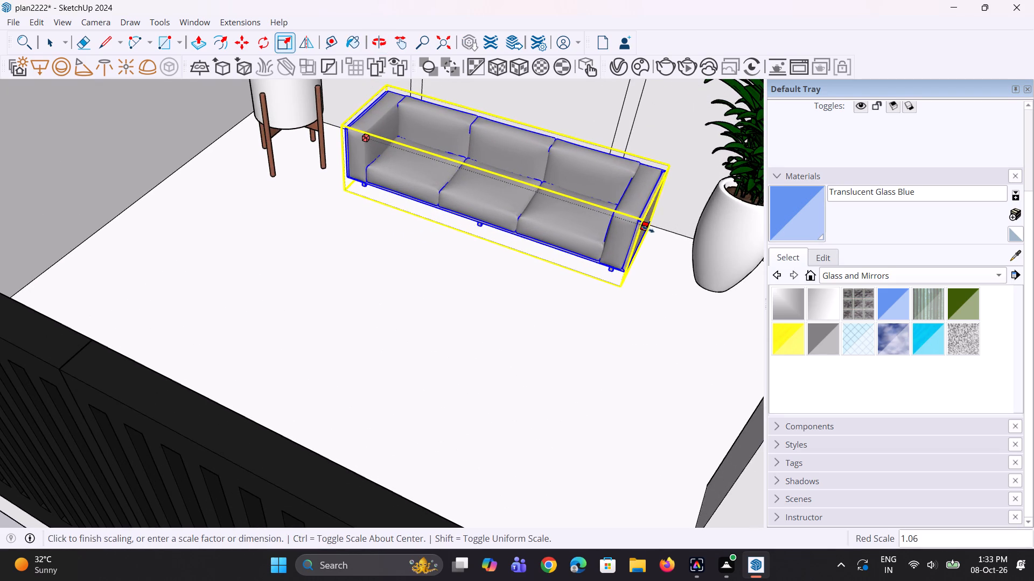
click(659, 238)
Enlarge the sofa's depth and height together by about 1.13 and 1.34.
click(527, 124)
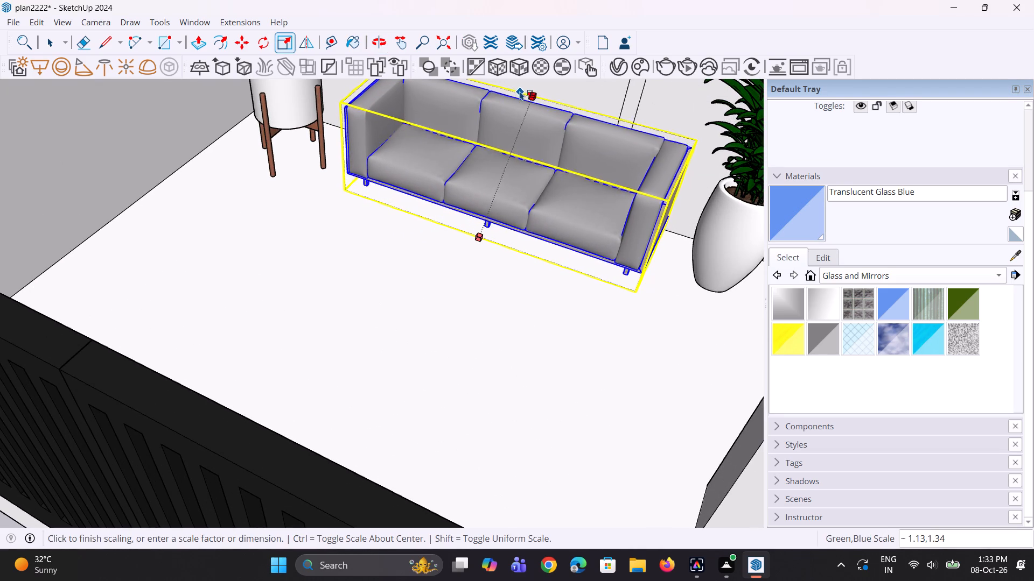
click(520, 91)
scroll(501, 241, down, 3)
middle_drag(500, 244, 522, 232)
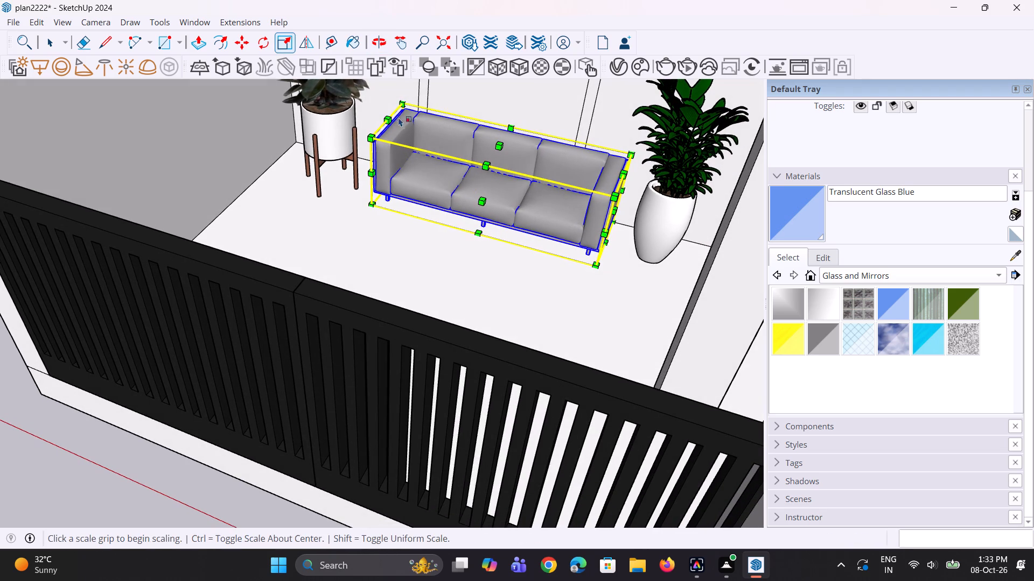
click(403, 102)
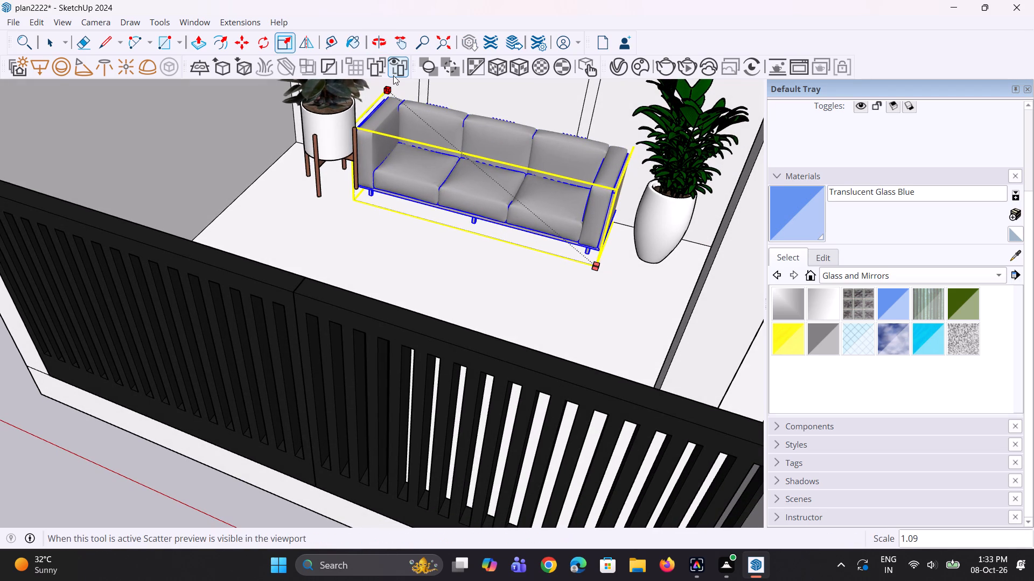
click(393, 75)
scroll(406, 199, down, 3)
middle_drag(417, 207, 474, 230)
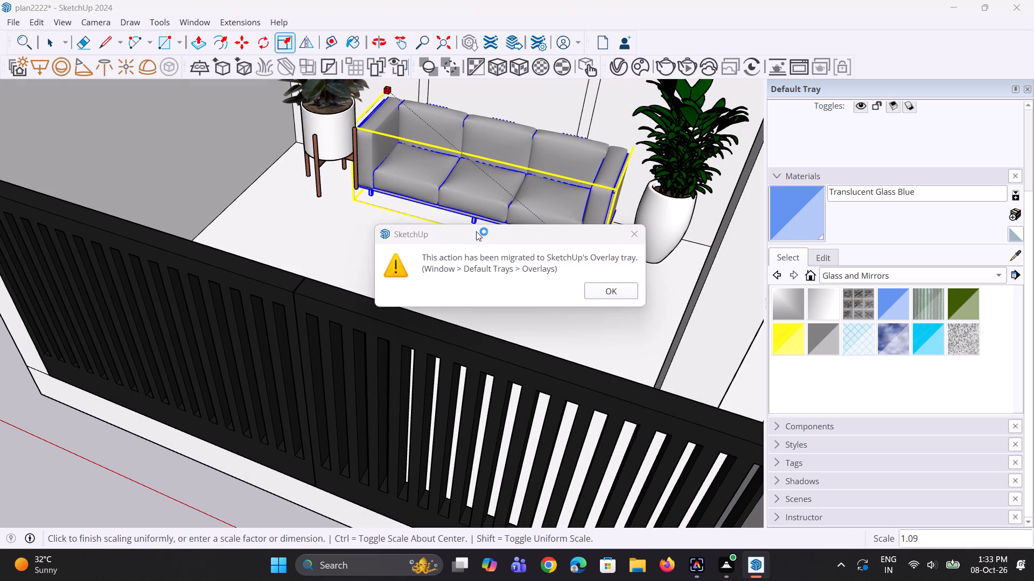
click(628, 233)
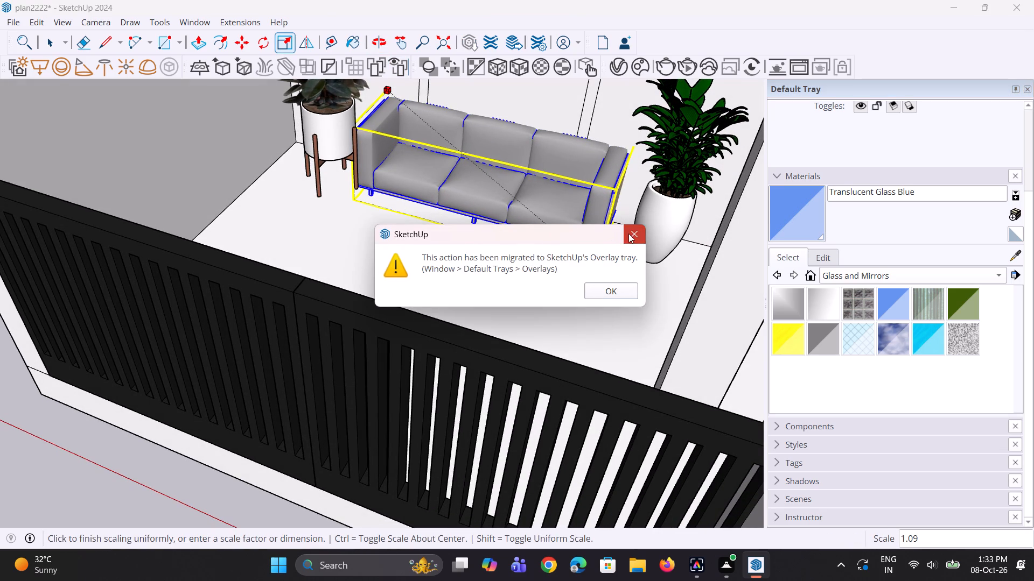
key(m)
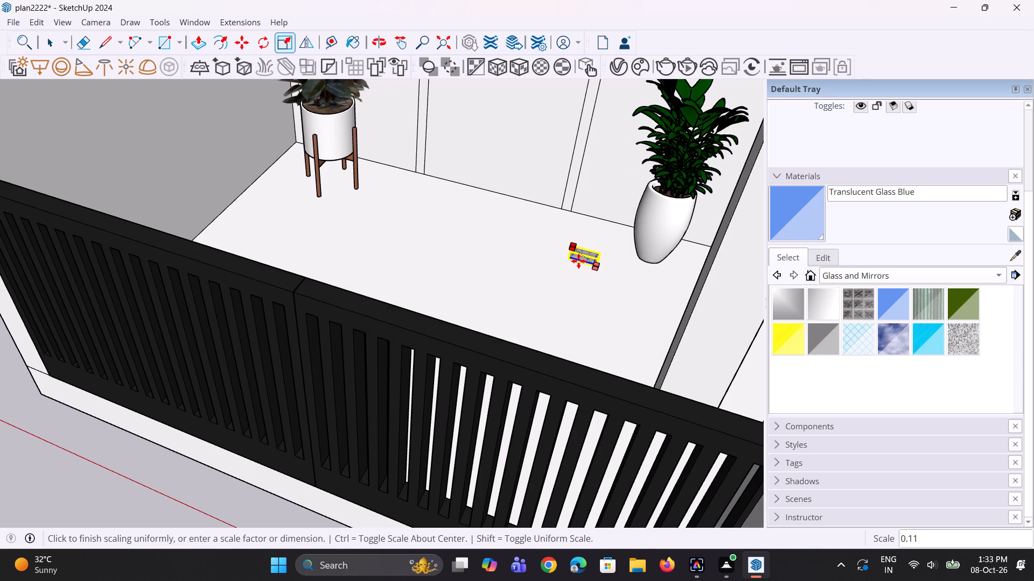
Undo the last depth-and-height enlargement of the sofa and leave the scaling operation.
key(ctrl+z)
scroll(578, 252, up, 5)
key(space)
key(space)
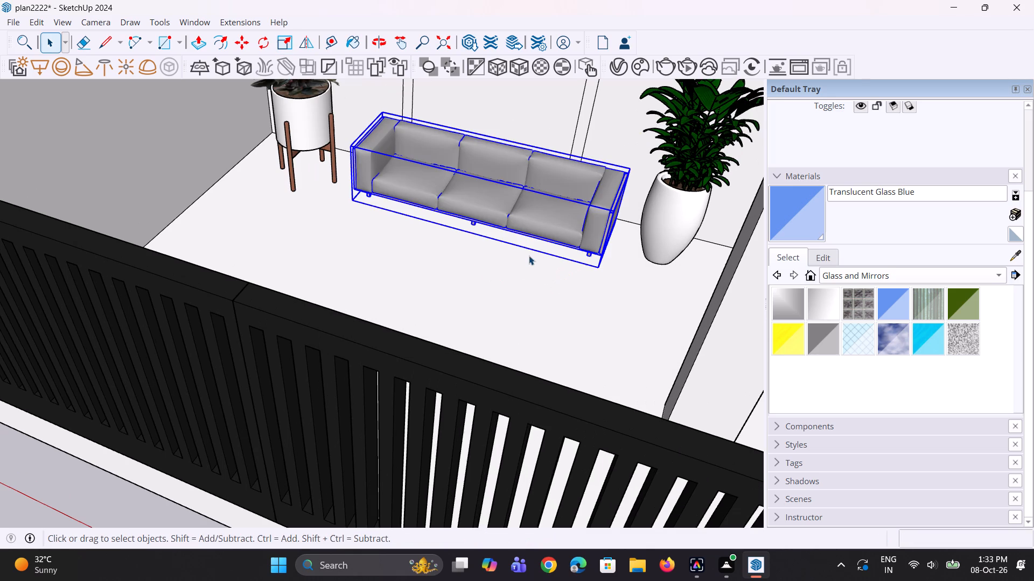
Enlarge the sofa's depth and height together by about 1.13 and 1.37 from its rear top edge.
scroll(493, 264, down, 4)
middle_drag(491, 264, 562, 290)
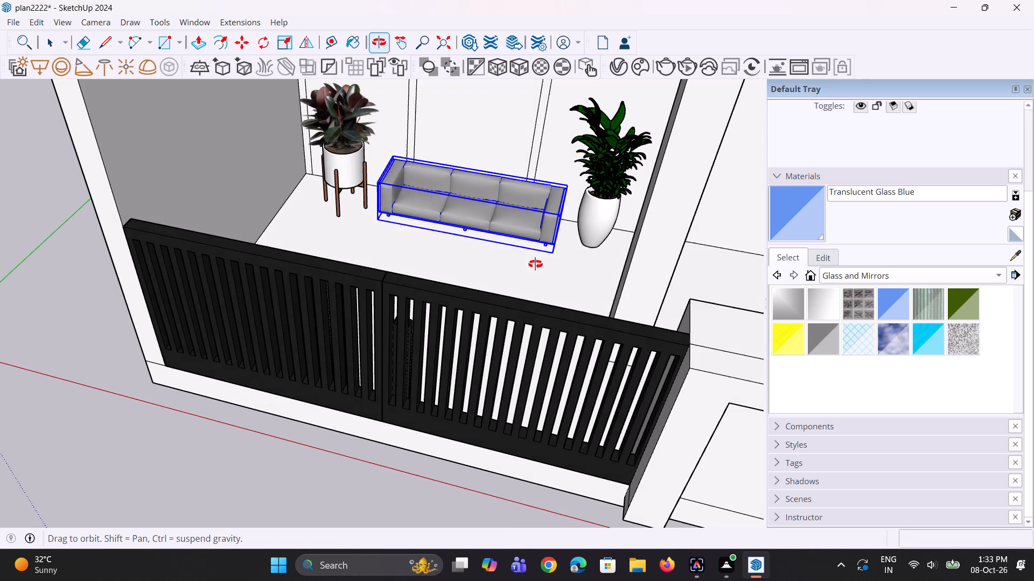
middle_click(566, 271)
key(s)
scroll(466, 167, up, 1)
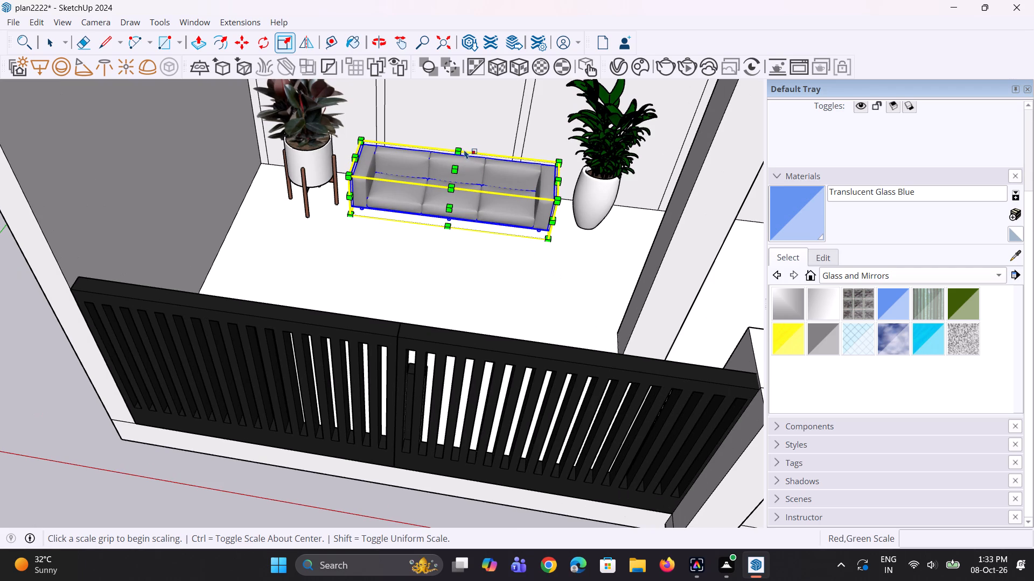
click(460, 149)
click(460, 132)
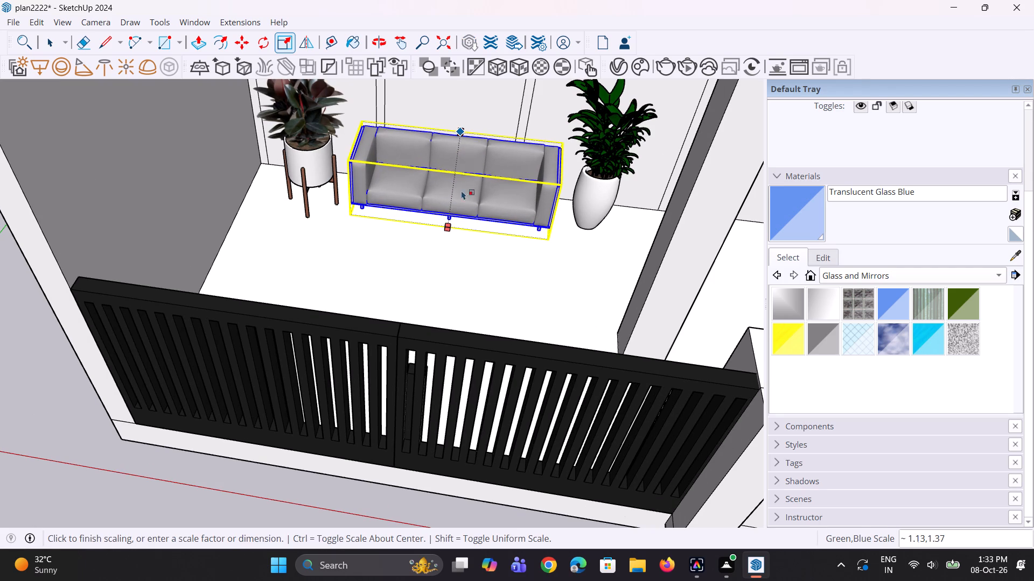
Enlarge the sofa uniformly from both rear top corners, slightly toward the vase plant and by 1.07 toward the stand plant.
middle_drag(477, 228, 528, 197)
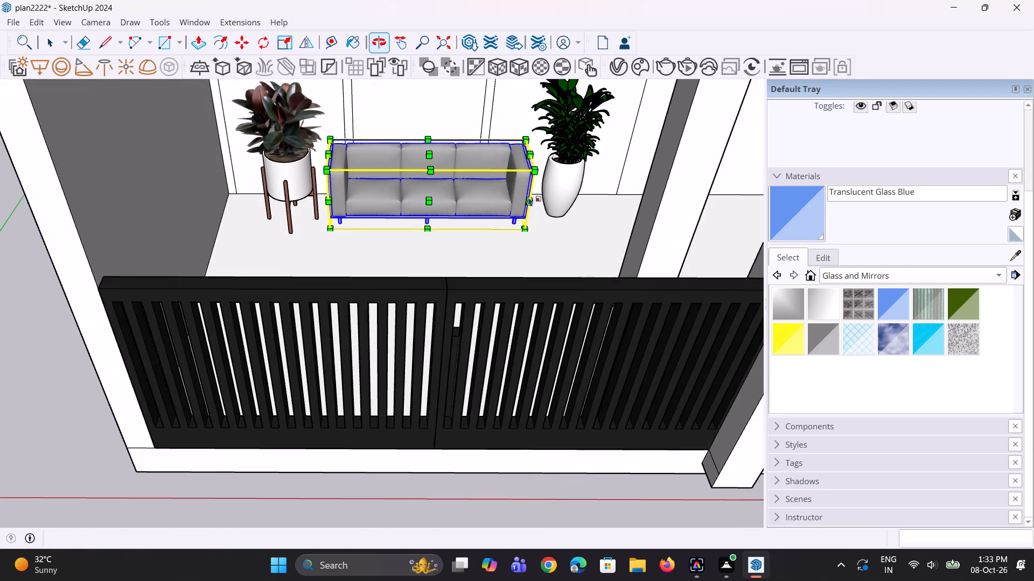
scroll(531, 197, up, 5)
click(523, 107)
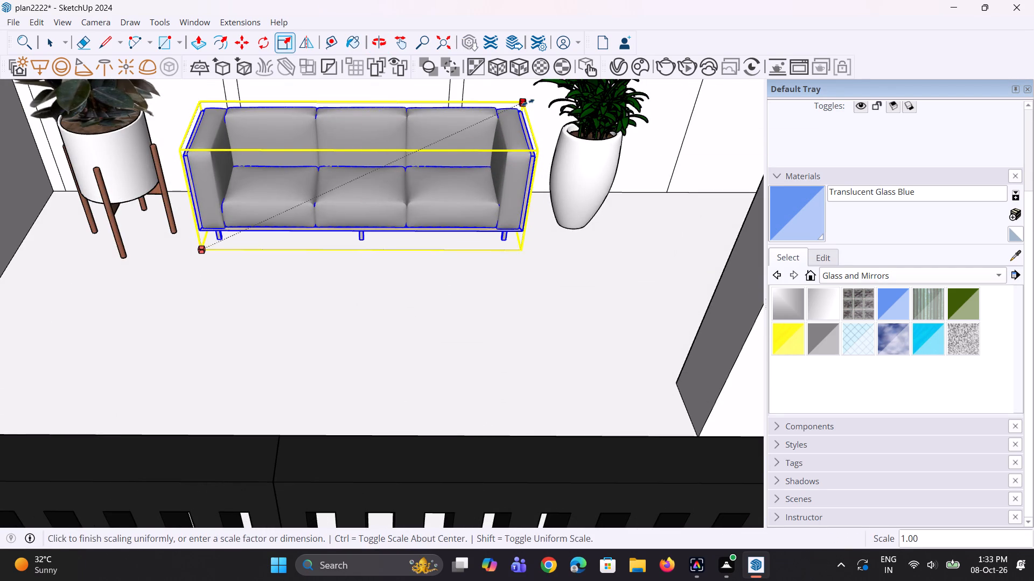
click(536, 96)
scroll(403, 230, down, 3)
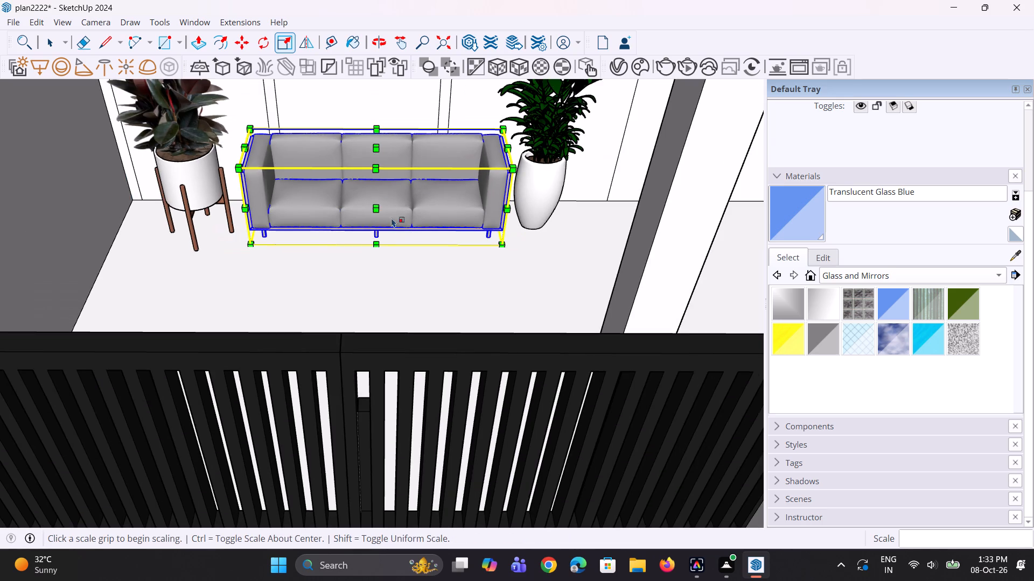
click(247, 130)
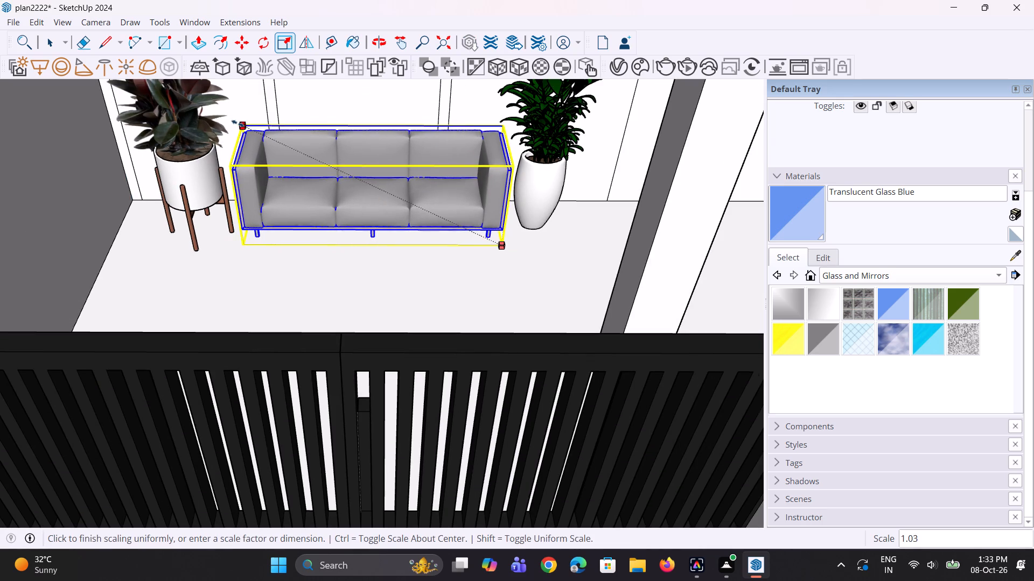
click(233, 119)
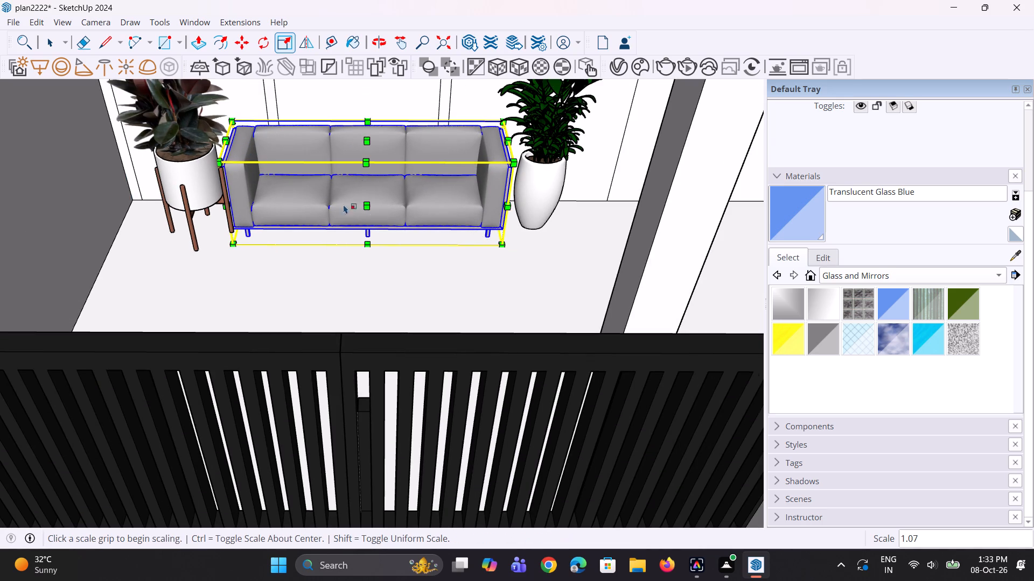
Move the sofa slightly along the porch wall toward the vase plant.
key(m)
click(501, 244)
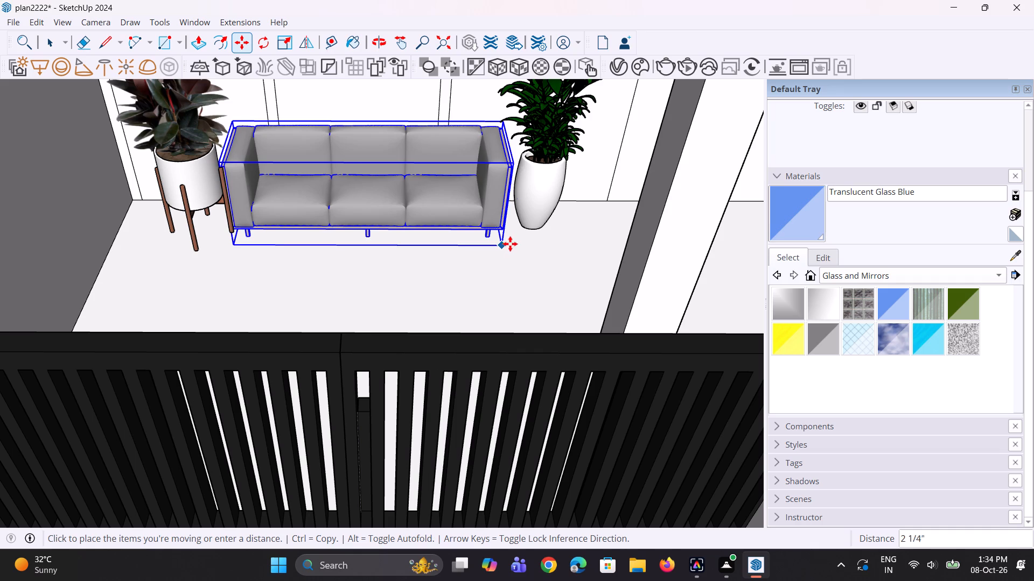
click(510, 244)
key(space)
key(space)
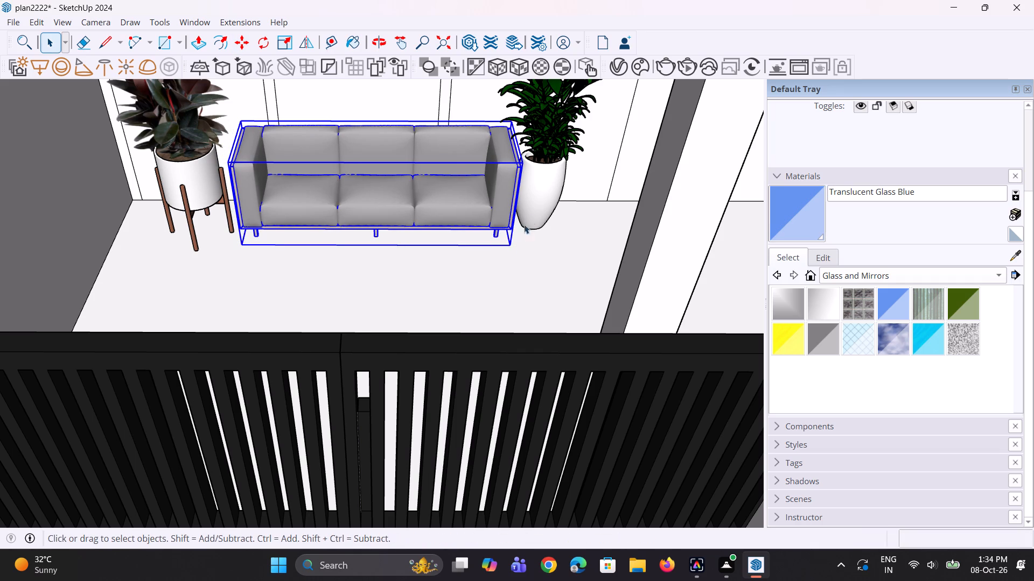
Move the vase plant about 6 13/16" away from the sofa along the porch wall.
click(533, 207)
key(m)
click(542, 230)
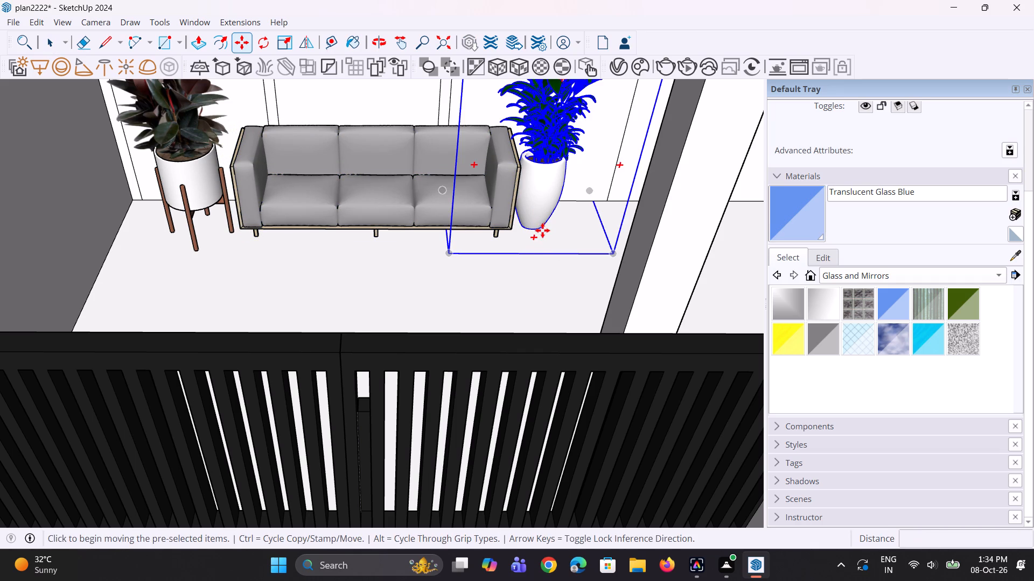
click(563, 229)
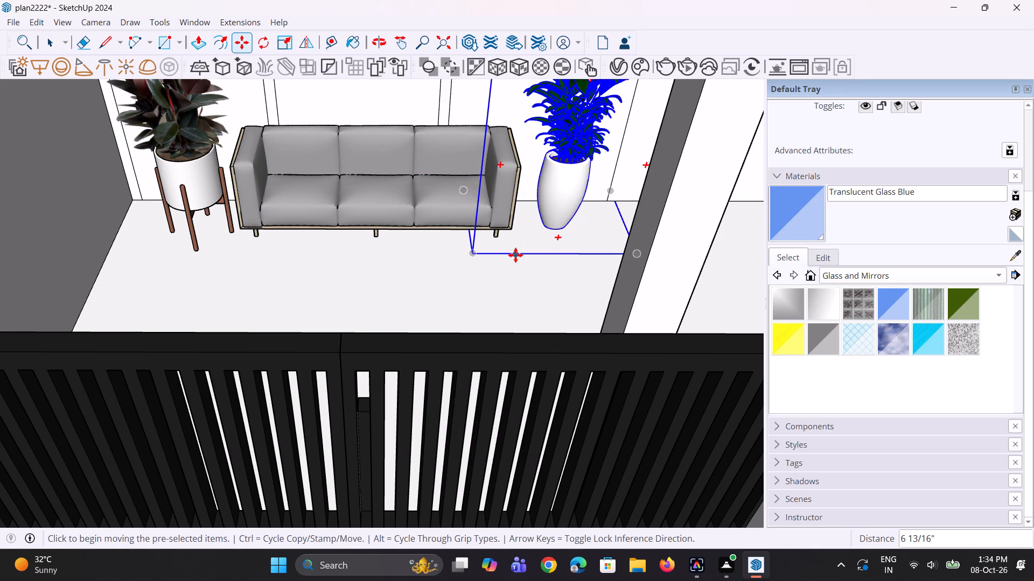
key(s)
scroll(402, 240, down, 2)
key(space)
key(space)
Enlarge the sofa uniformly by about 1.07 from its rear top corner beside the vase plant.
click(410, 226)
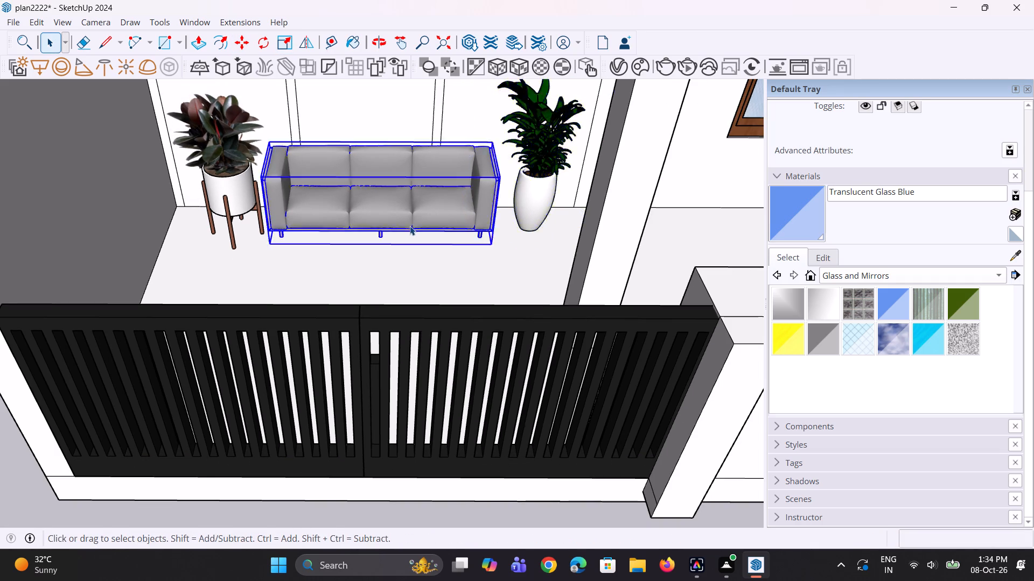
key(s)
click(493, 144)
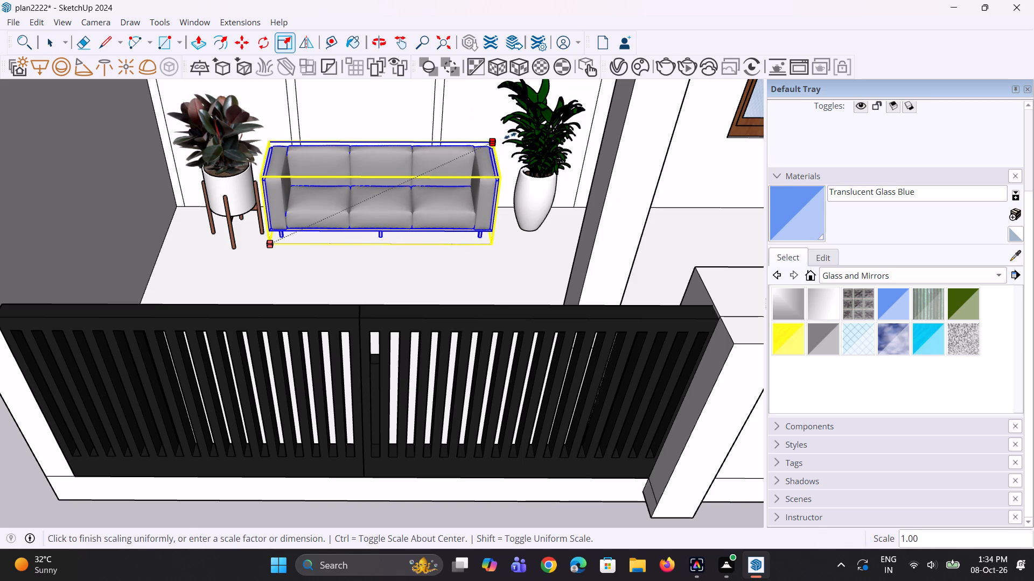
click(495, 143)
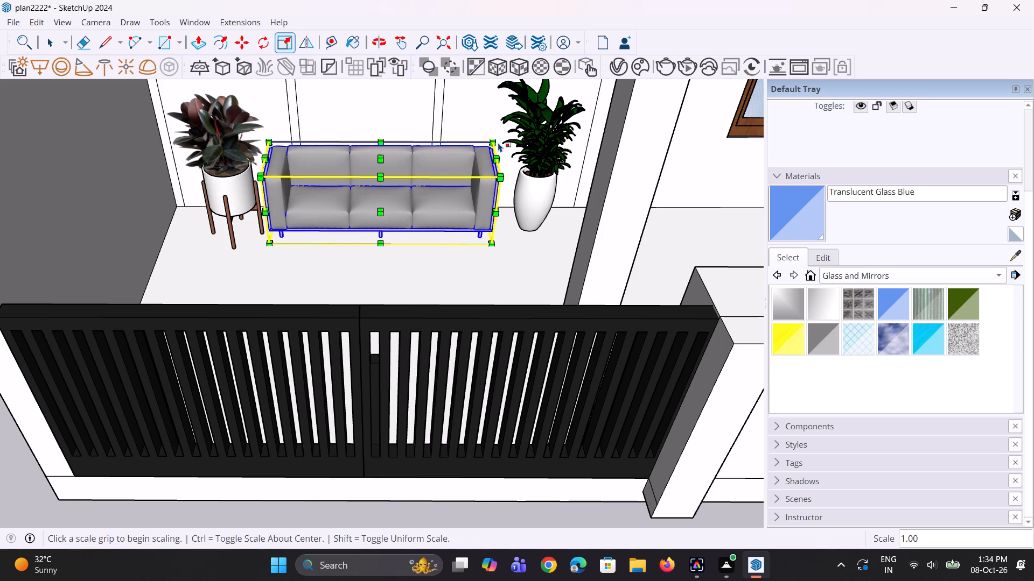
click(490, 138)
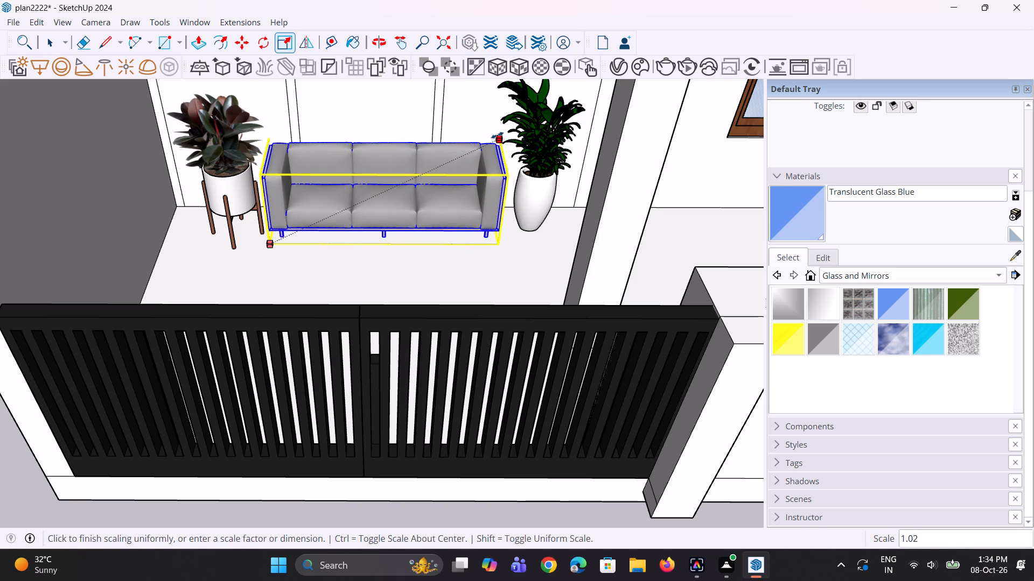
click(506, 132)
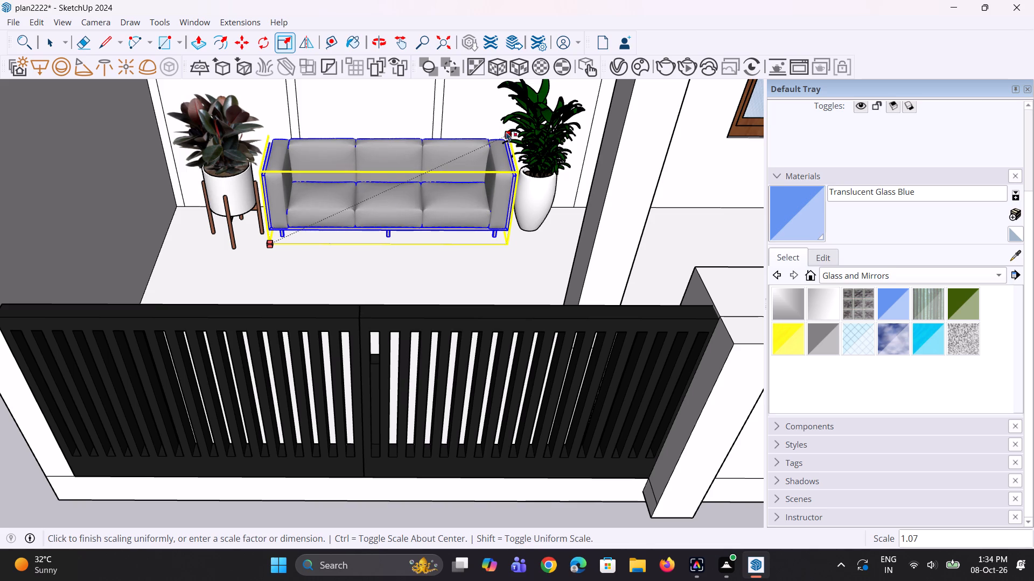
key(space)
key(space)
Examine the sofa and plants on the porch from the street side of the gate.
scroll(394, 174, down, 2)
middle_drag(392, 174, 380, 85)
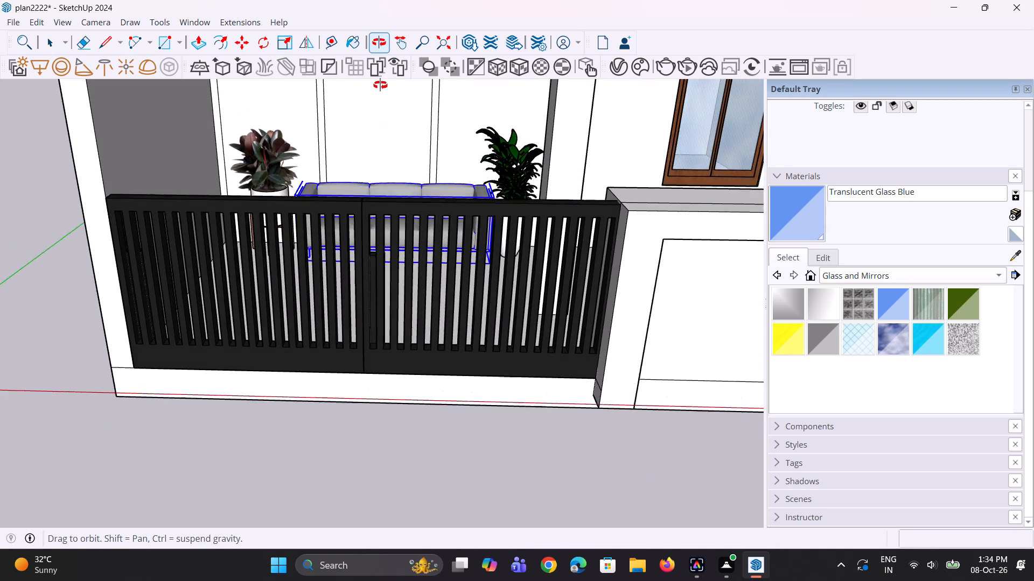
middle_drag(380, 85, 385, 69)
key(space)
key(space)
click(273, 445)
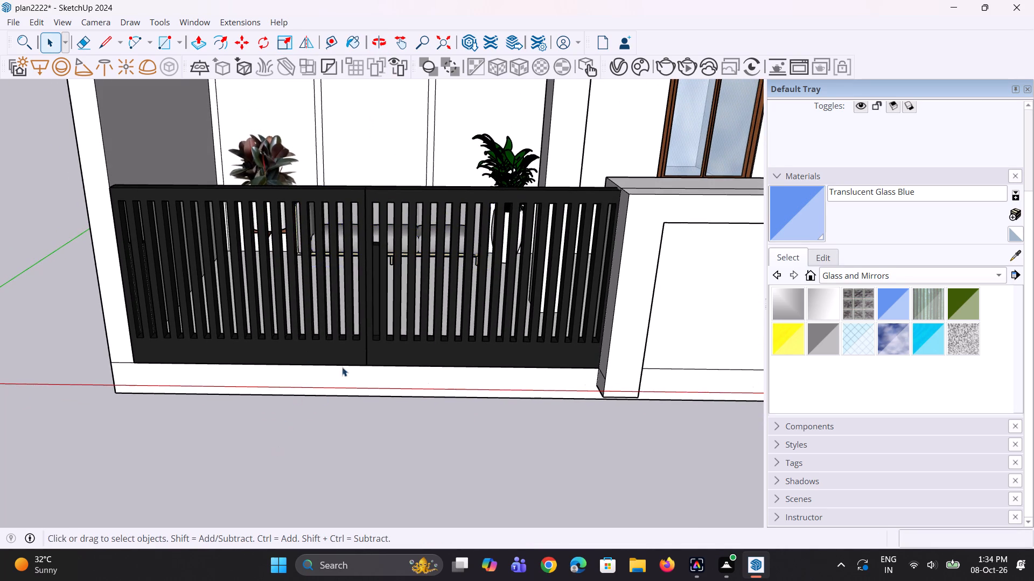
scroll(345, 351, down, 4)
middle_drag(350, 310, 355, 352)
scroll(354, 223, down, 4)
middle_drag(353, 224, 360, 225)
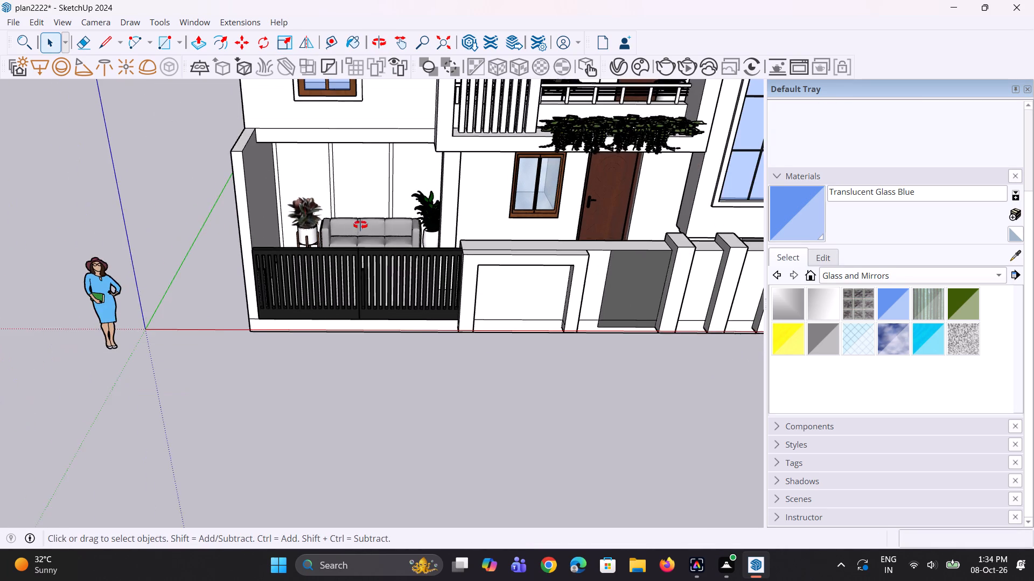
middle_drag(360, 225, 364, 256)
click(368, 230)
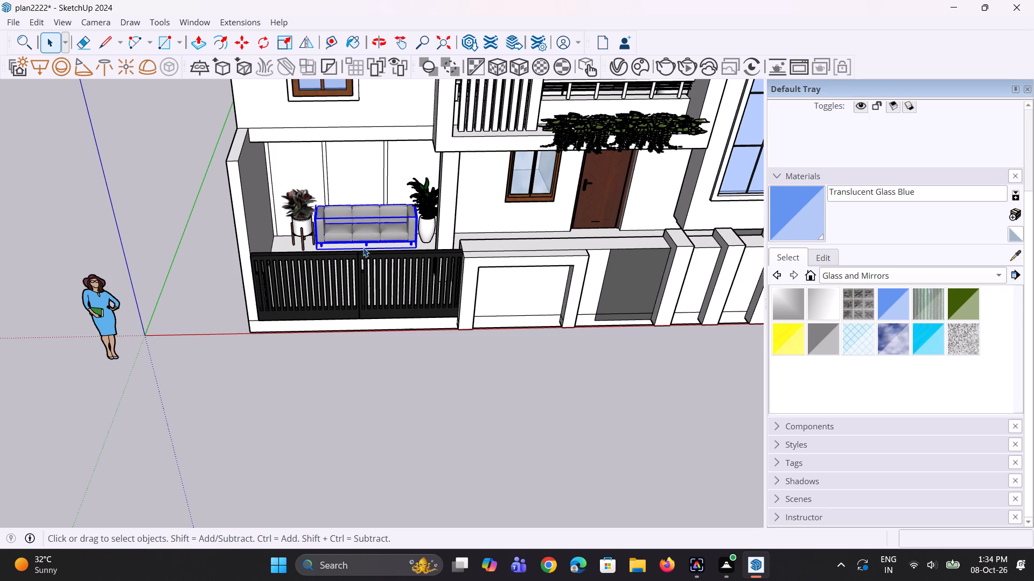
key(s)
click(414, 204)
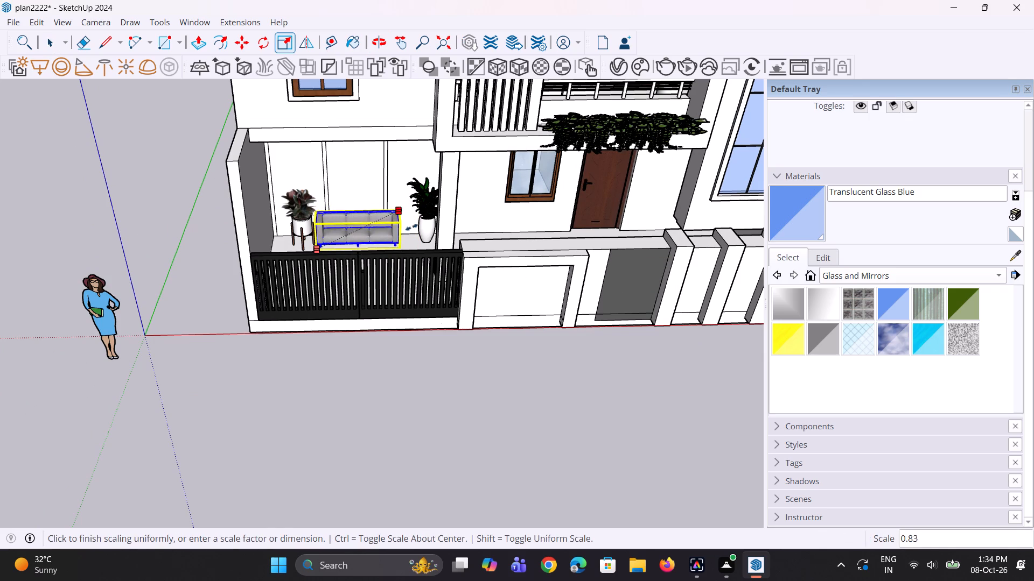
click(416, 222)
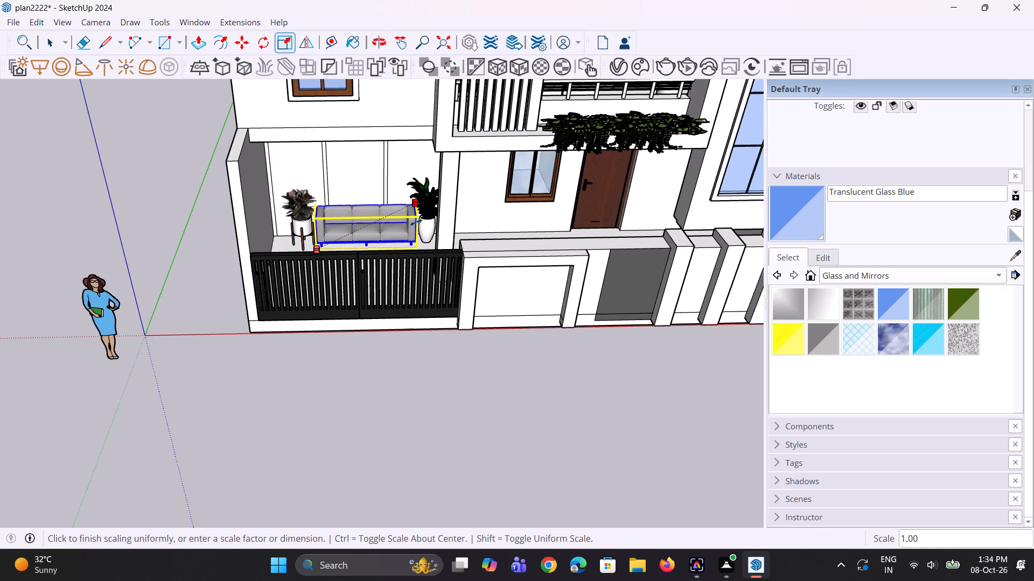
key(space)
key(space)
Move the stand plant slightly away from the sofa toward the porch's side wall.
middle_drag(359, 280, 373, 293)
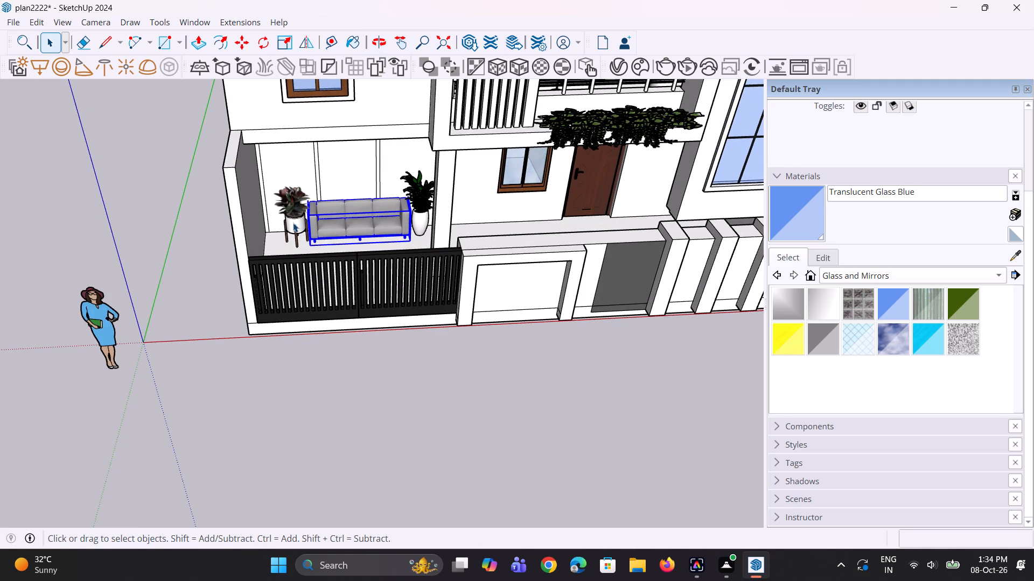
click(293, 223)
scroll(298, 239, up, 6)
key(m)
scroll(298, 244, up, 5)
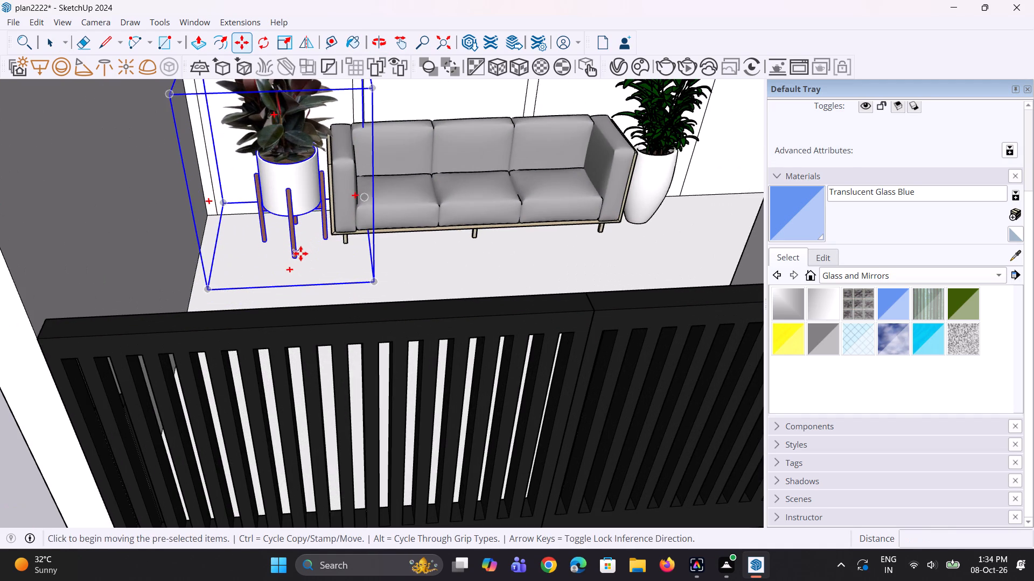
click(301, 254)
click(292, 255)
Move the stand plant slightly back toward the sofa.
scroll(298, 256, down, 3)
middle_drag(338, 258, 324, 234)
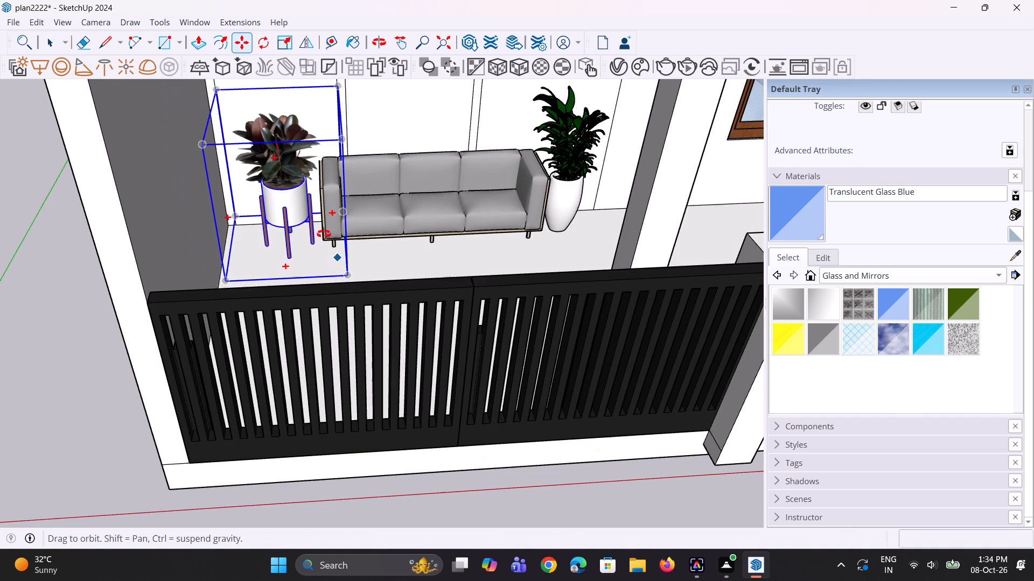
middle_drag(324, 234, 323, 232)
scroll(323, 232, up, 3)
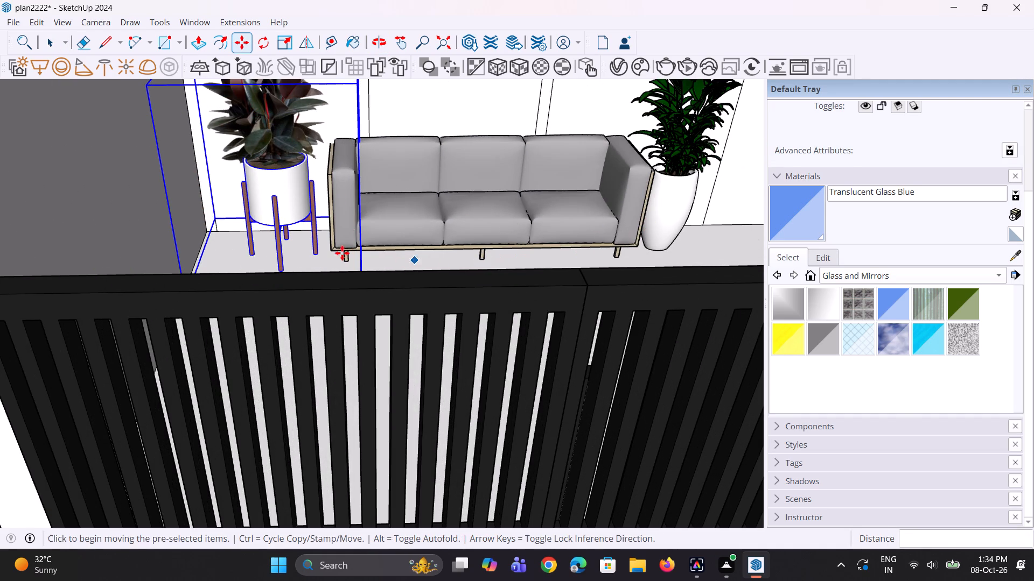
click(315, 250)
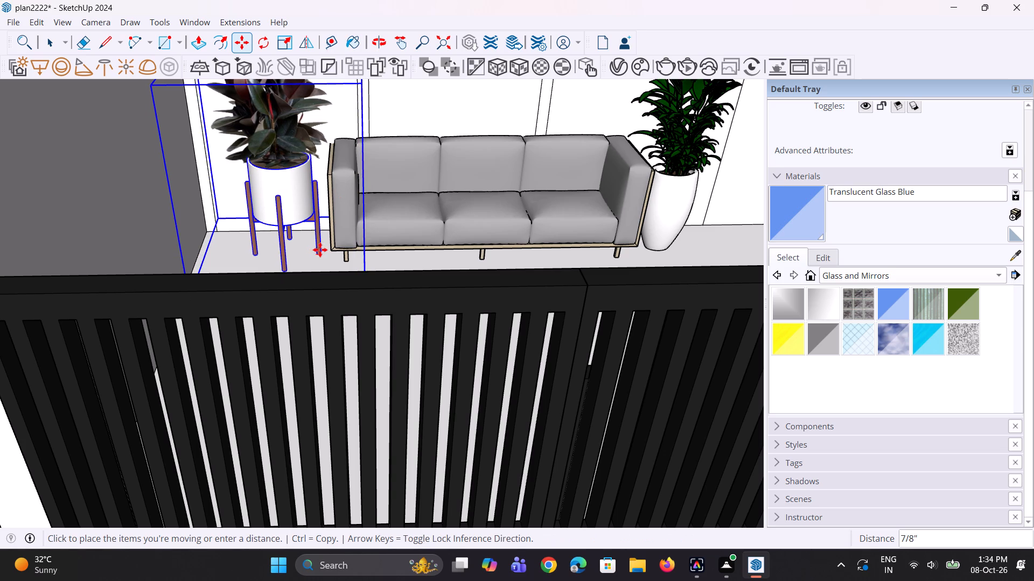
click(324, 250)
key(space)
key(space)
Examine the furnished porch from the front and the house's full facade.
scroll(331, 336, down, 4)
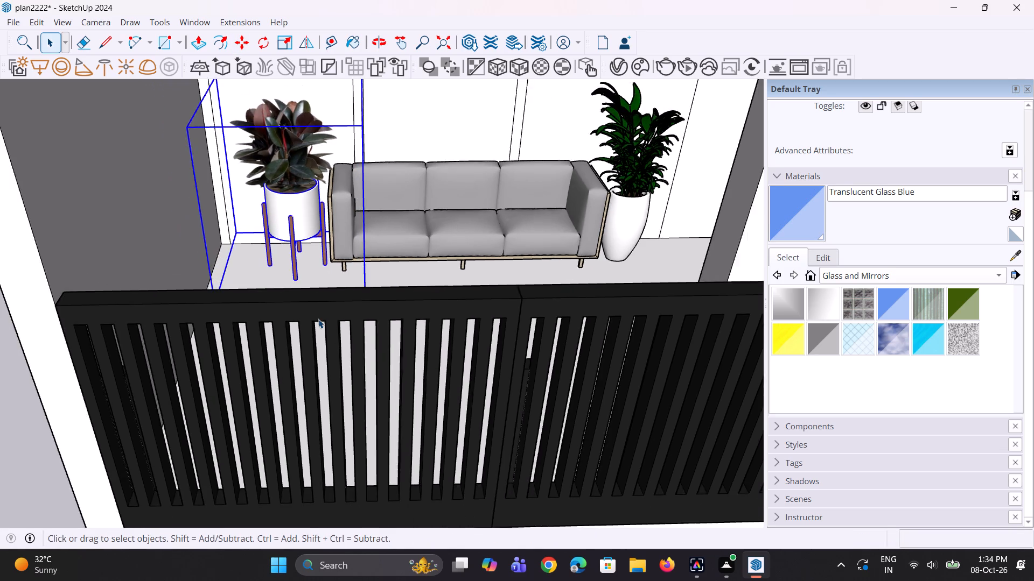
scroll(318, 319, down, 7)
key(space)
key(space)
key(space)
middle_drag(318, 316, 317, 257)
scroll(317, 257, up, 1)
click(151, 339)
scroll(150, 343, down, 4)
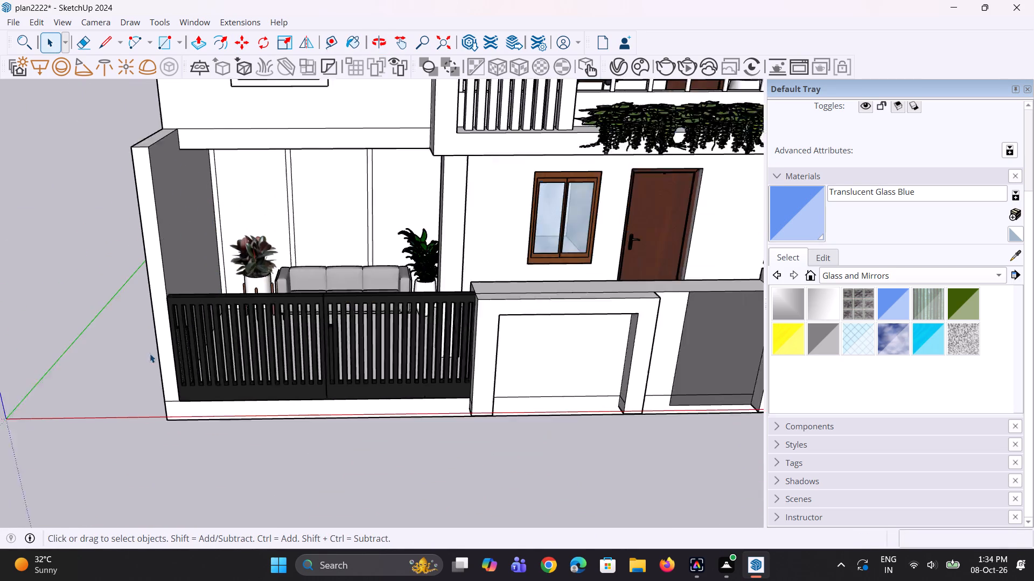
scroll(150, 353, down, 4)
middle_drag(192, 368, 224, 306)
scroll(247, 316, down, 8)
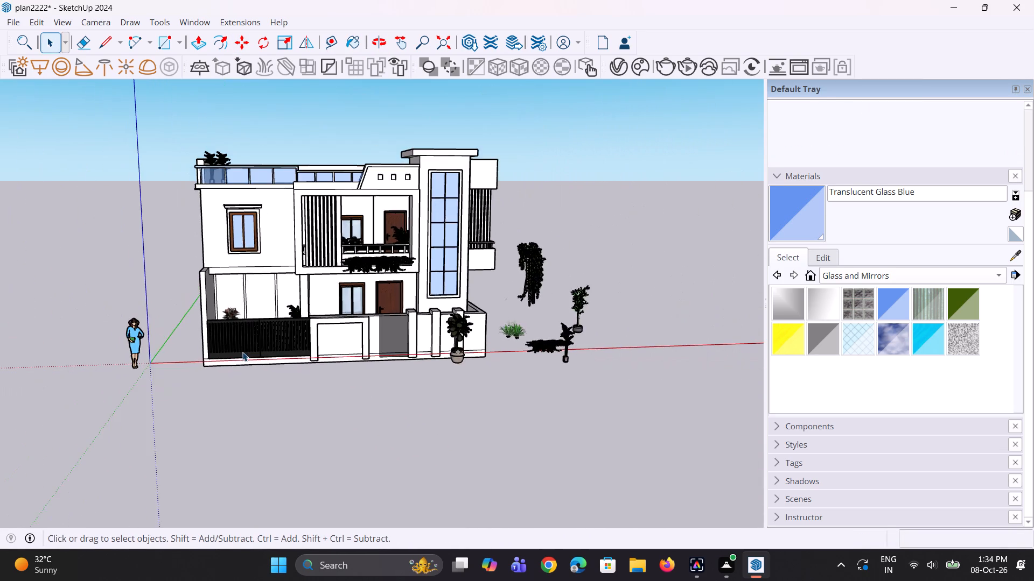
Delete the large potted plant standing in front of the boundary wall's pillars.
scroll(242, 352, down, 2)
scroll(293, 349, up, 2)
scroll(541, 341, up, 1)
middle_drag(529, 316, 501, 370)
scroll(500, 365, up, 2)
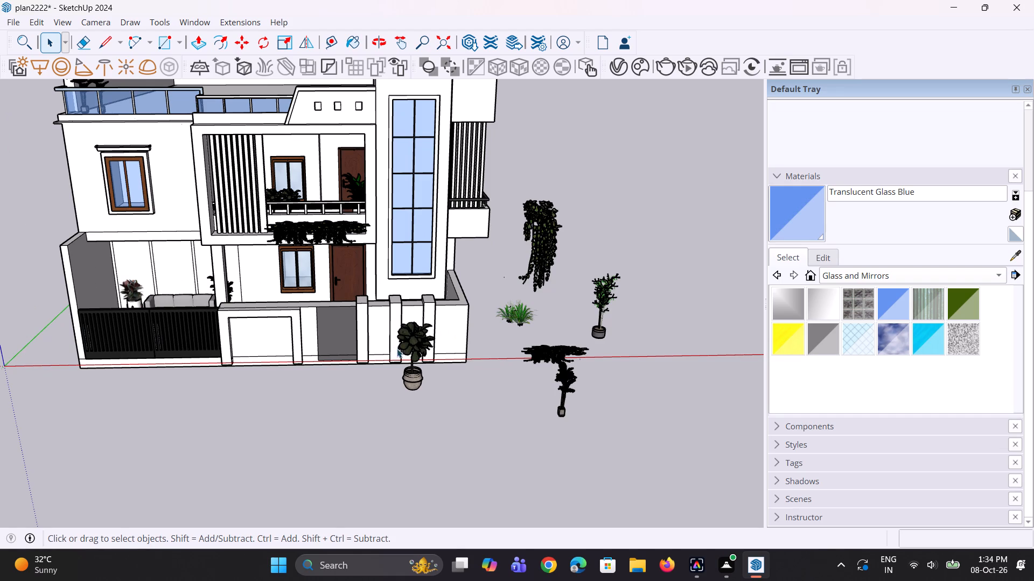
scroll(397, 349, down, 3)
middle_drag(465, 396, 476, 378)
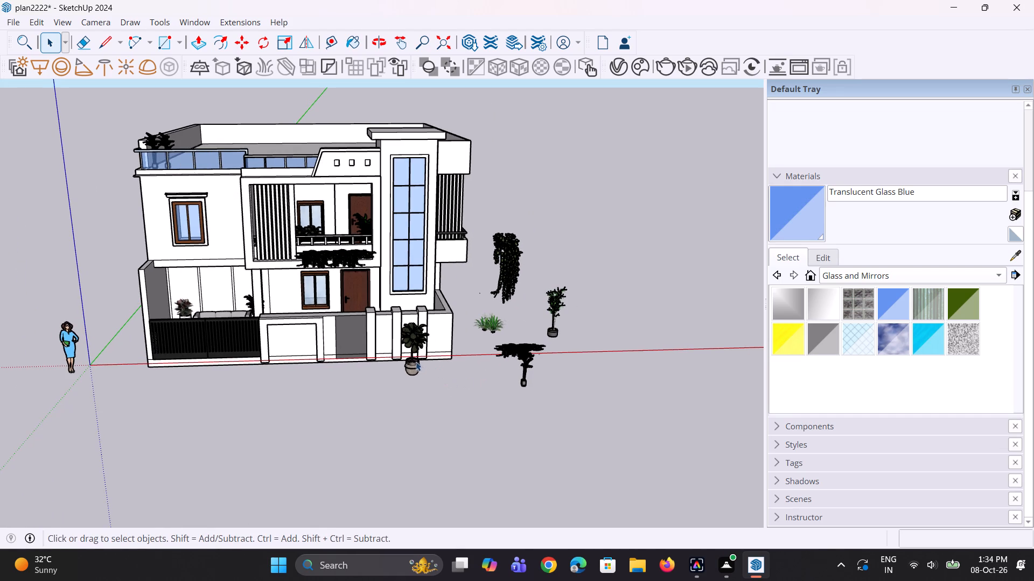
click(415, 362)
scroll(415, 362, up, 2)
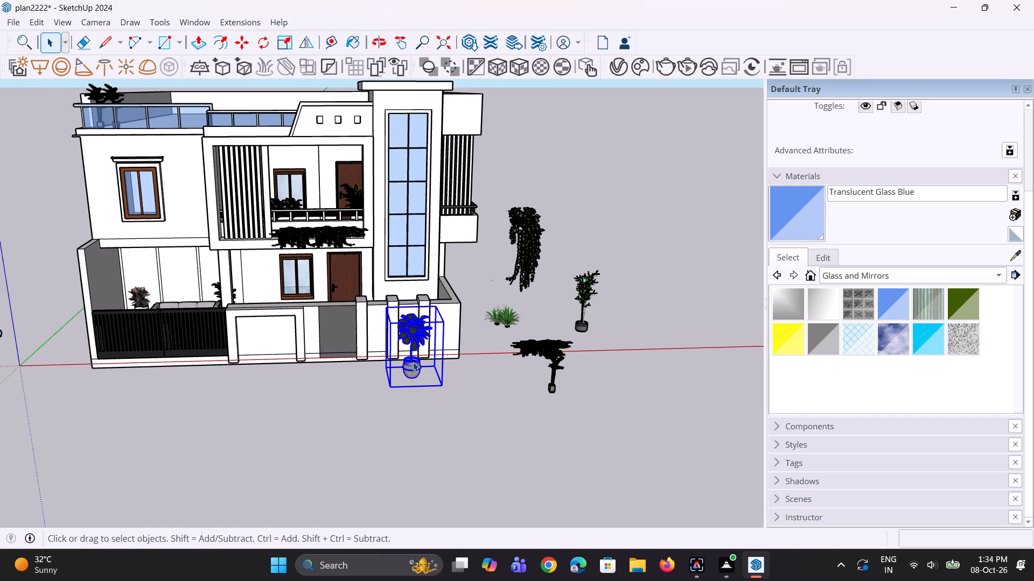
key(Delete)
Inspect the two potted palms behind the roof terrace's glass railing and the front facade.
scroll(336, 369, down, 1)
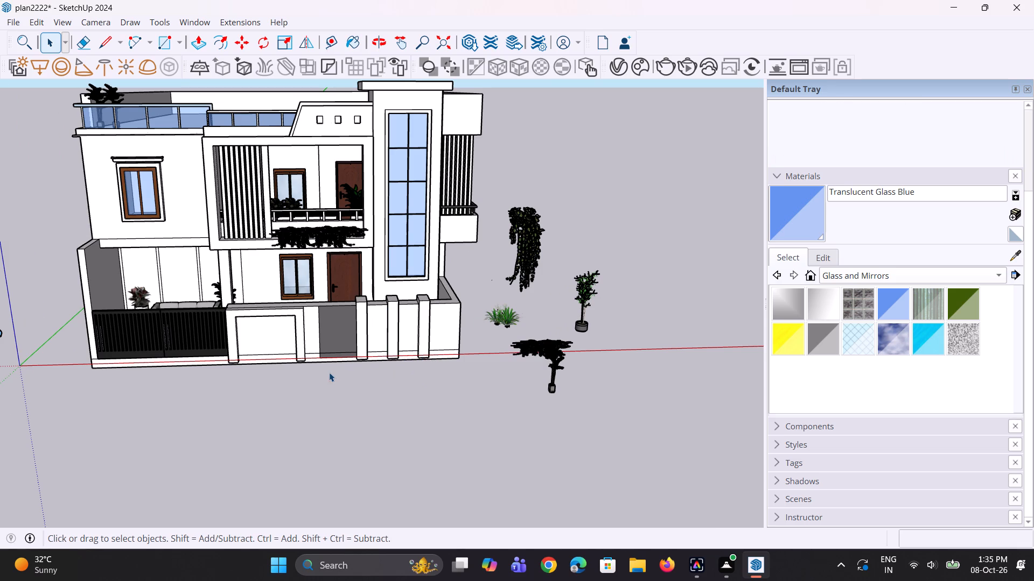
scroll(329, 372, down, 4)
middle_drag(322, 360, 338, 339)
scroll(176, 229, up, 2)
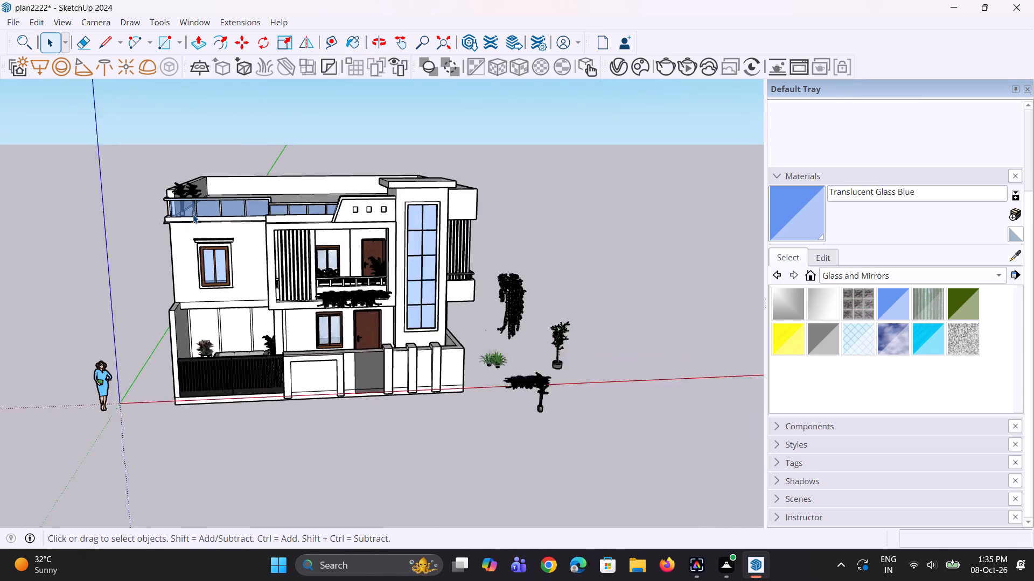
scroll(193, 214, up, 4)
middle_drag(195, 206, 162, 446)
scroll(191, 190, up, 8)
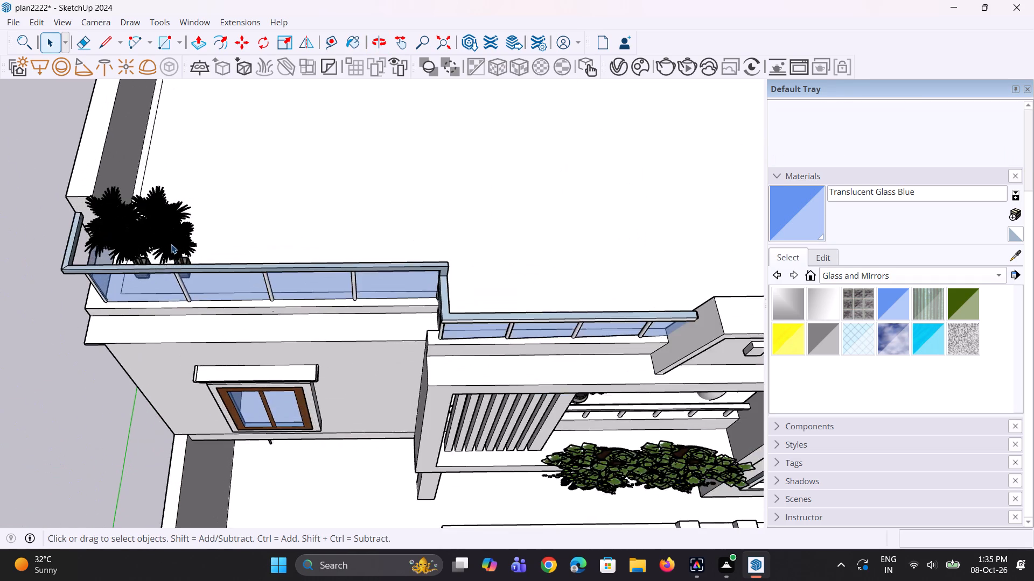
scroll(171, 244, up, 2)
middle_drag(176, 246, 274, 163)
scroll(150, 303, down, 3)
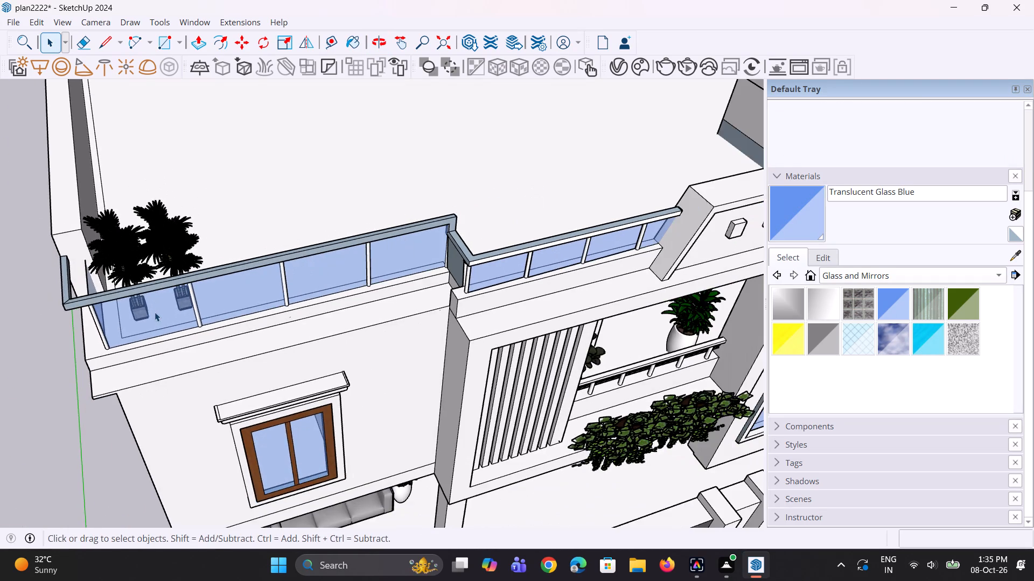
middle_drag(160, 315, 186, 222)
scroll(186, 222, up, 1)
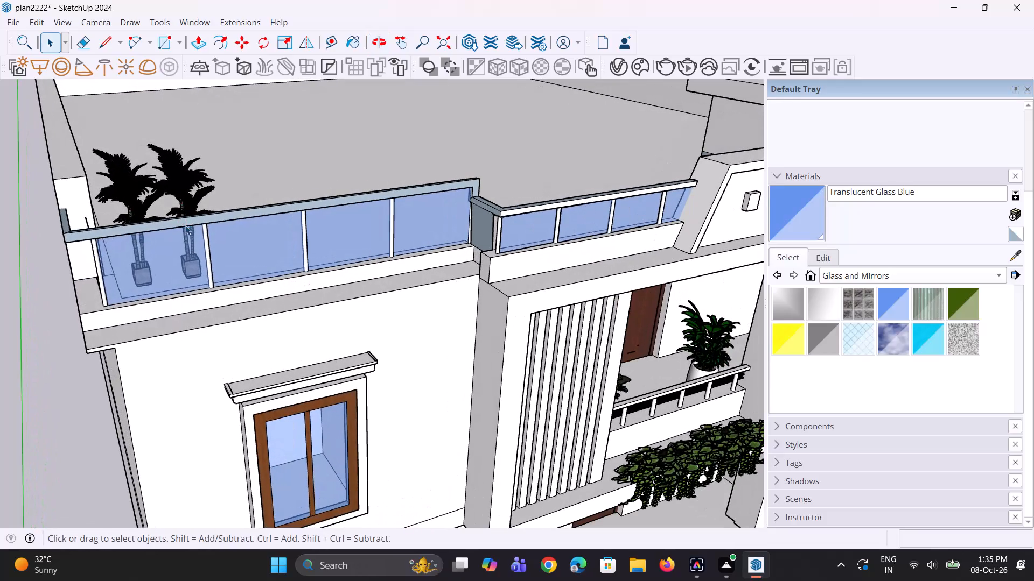
scroll(192, 217, down, 11)
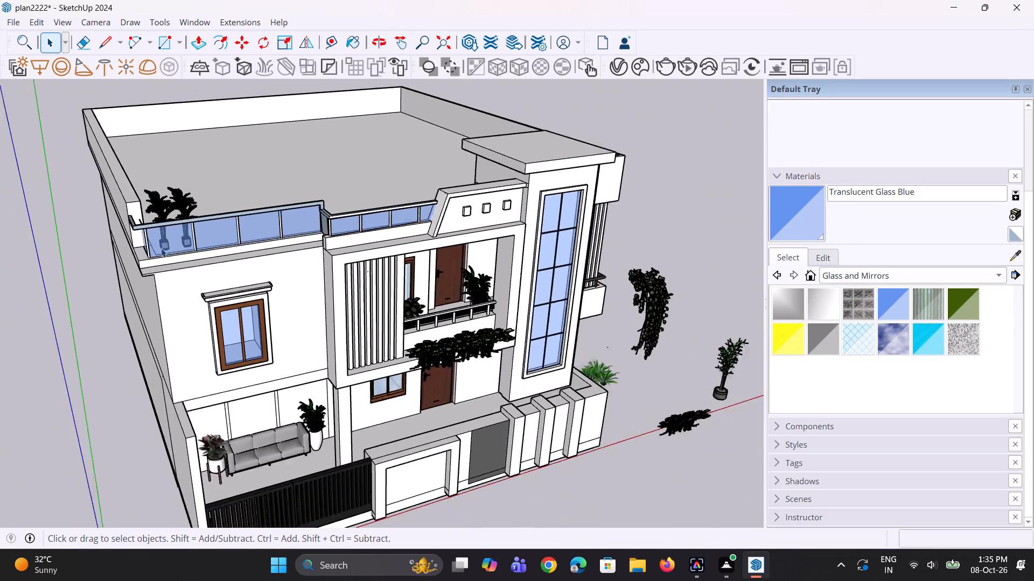
Delete the spare plants beside the house: two potted plants, the low creeper and the hanging vine, keeping the grass tufts.
scroll(161, 248, down, 1)
middle_drag(483, 317, 424, 230)
scroll(449, 249, down, 3)
middle_drag(657, 322, 604, 314)
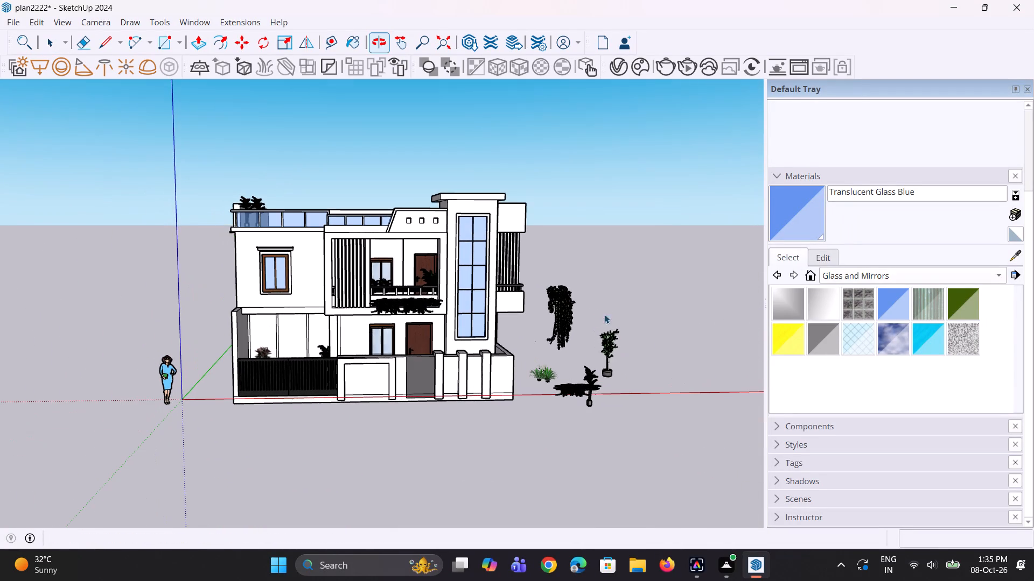
drag(548, 266, 638, 410)
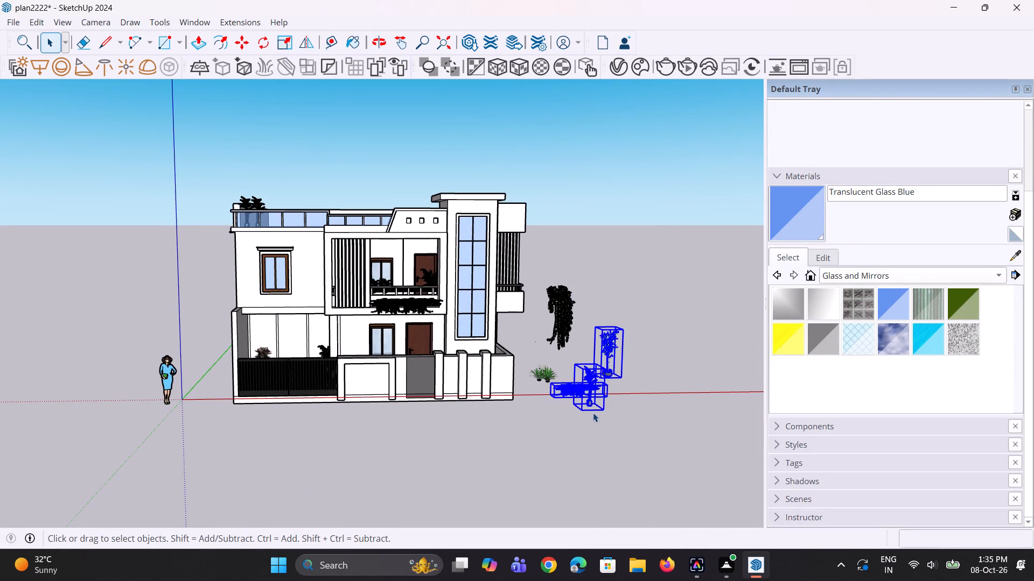
key(Delete)
key(BackSpace)
click(561, 311)
key(Delete)
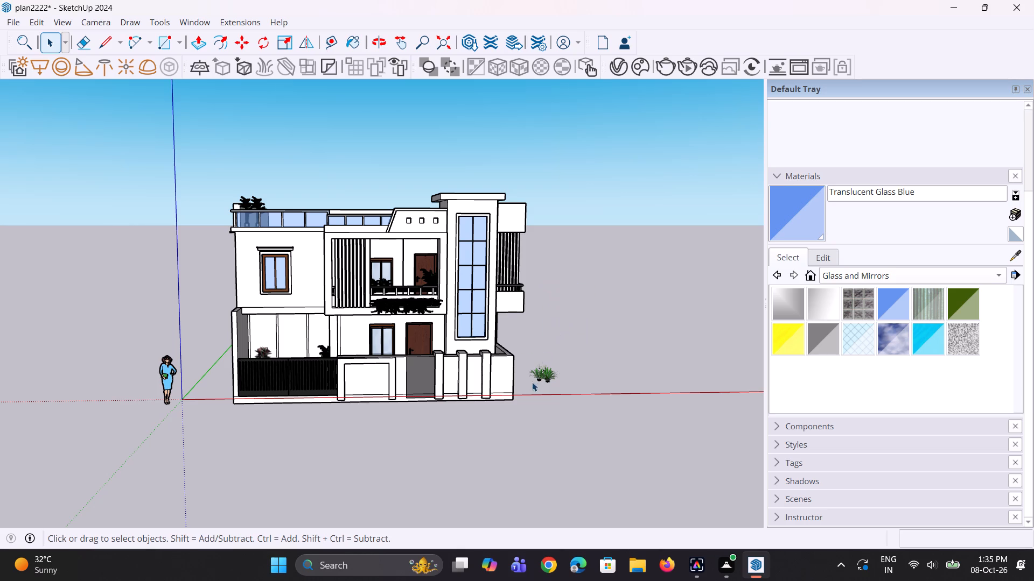
Examine the house's front facade and the furnished porch behind the gate from above and at eye level.
scroll(518, 391, up, 7)
scroll(474, 280, up, 2)
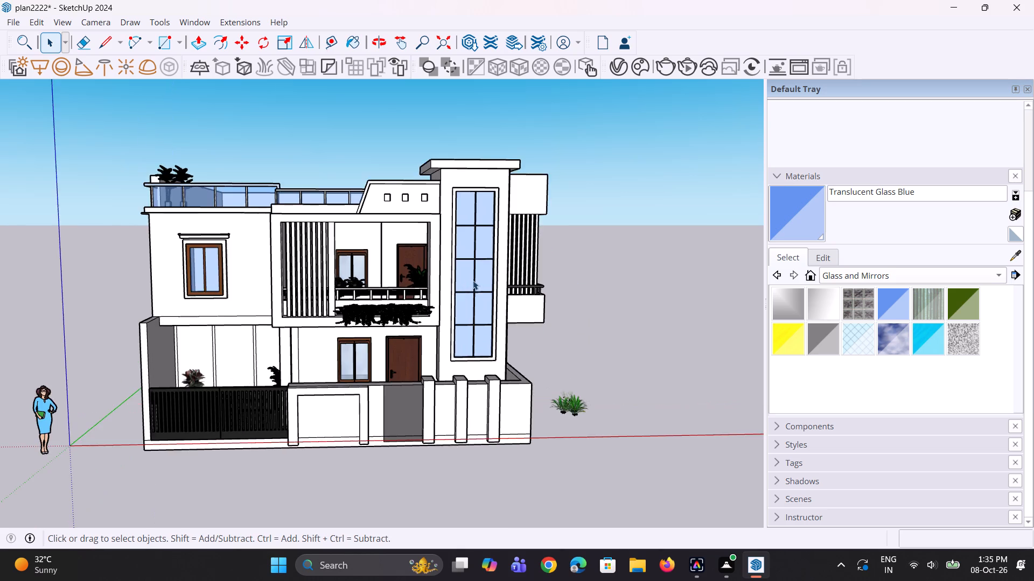
scroll(473, 280, up, 2)
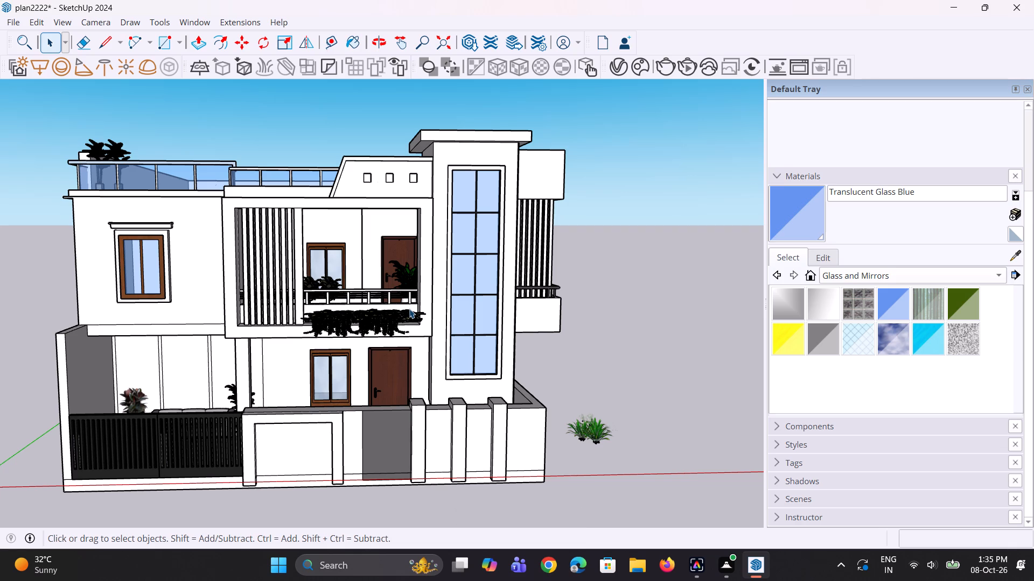
middle_drag(137, 186, 143, 322)
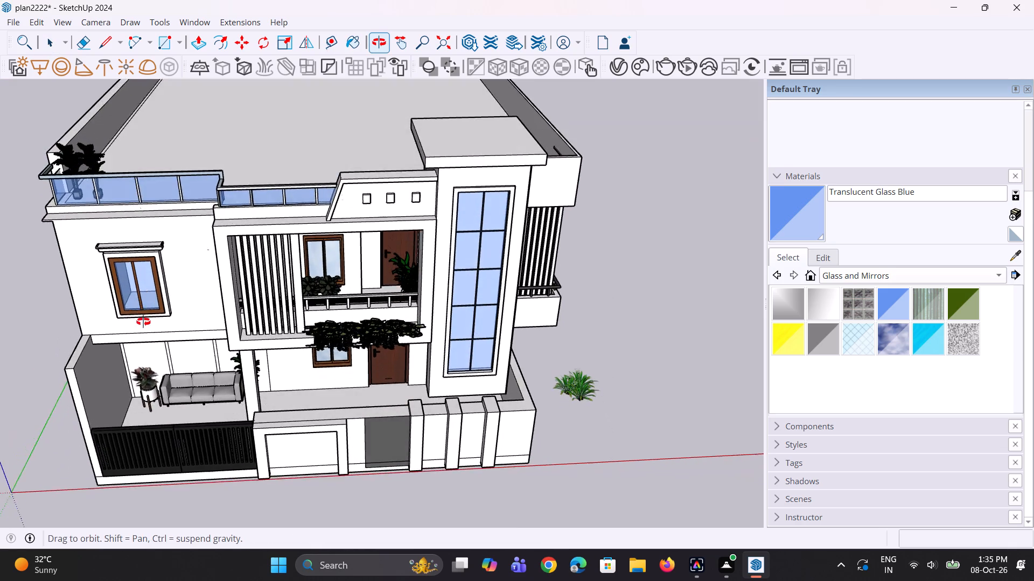
middle_drag(143, 322, 191, 231)
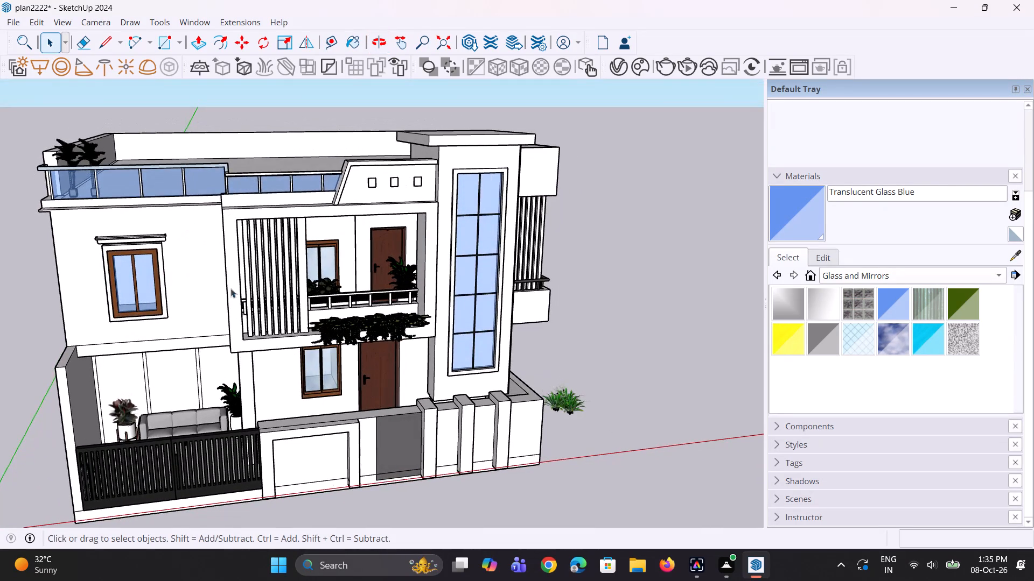
scroll(237, 334, down, 2)
middle_drag(218, 390, 185, 374)
scroll(132, 398, up, 3)
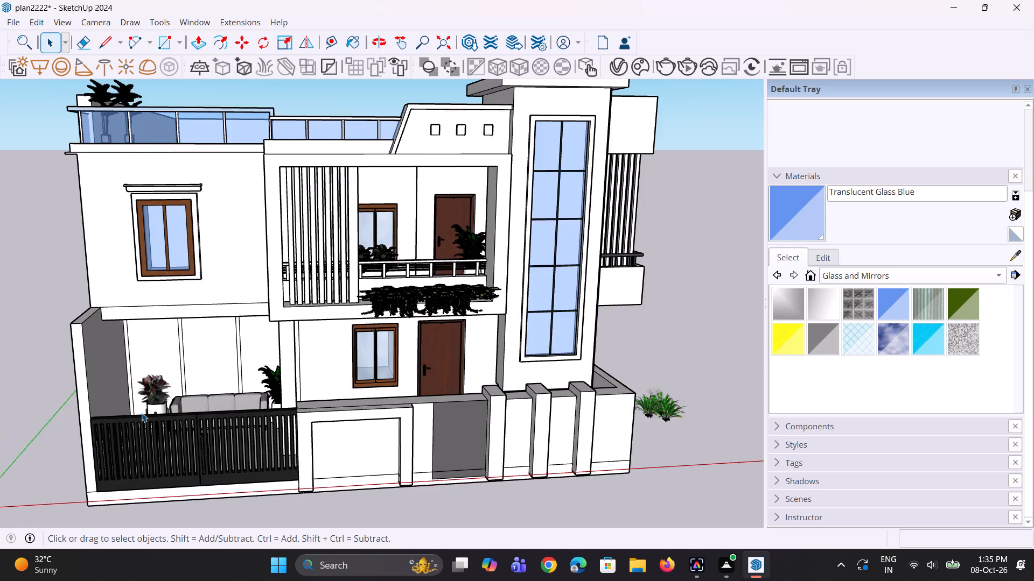
scroll(142, 413, up, 3)
middle_drag(144, 410, 144, 448)
scroll(224, 472, down, 4)
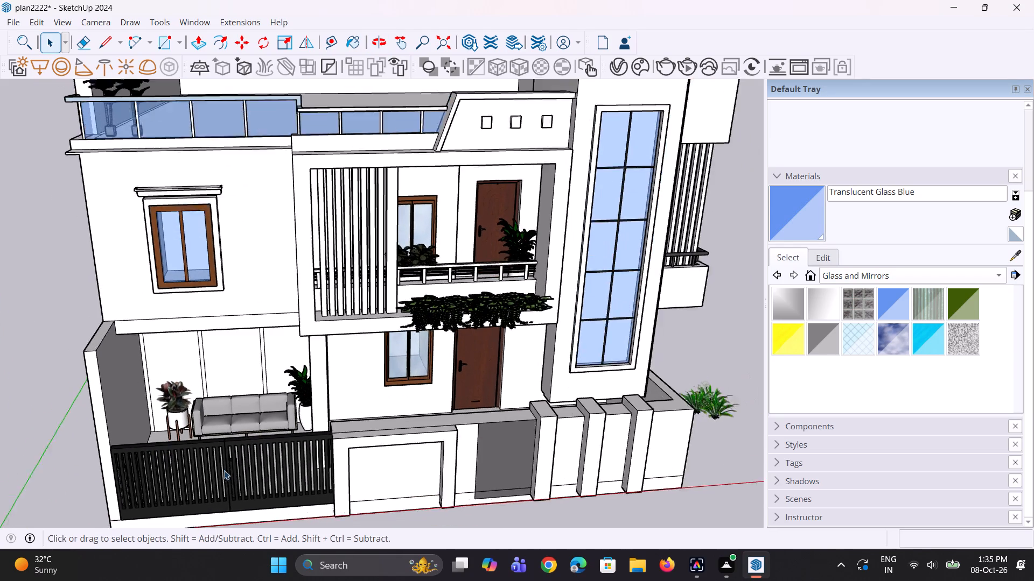
middle_drag(351, 470, 341, 402)
scroll(298, 422, down, 4)
middle_drag(335, 420, 322, 403)
key(space)
key(space)
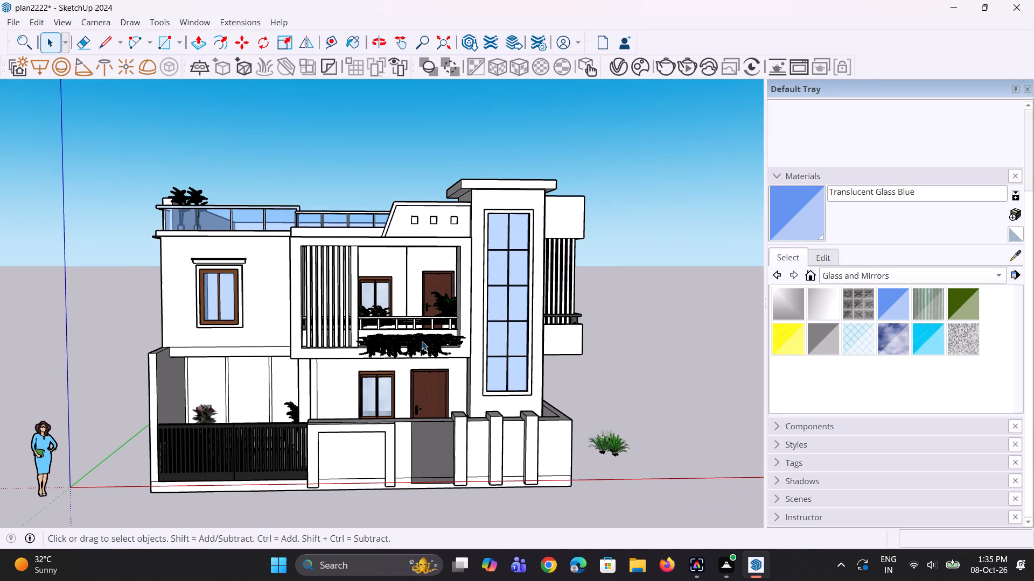
Examine the front facade, the boundary wall's pillared corner and the side wall beside the grass tufts.
scroll(421, 341, down, 2)
middle_drag(373, 325, 322, 321)
scroll(588, 322, up, 2)
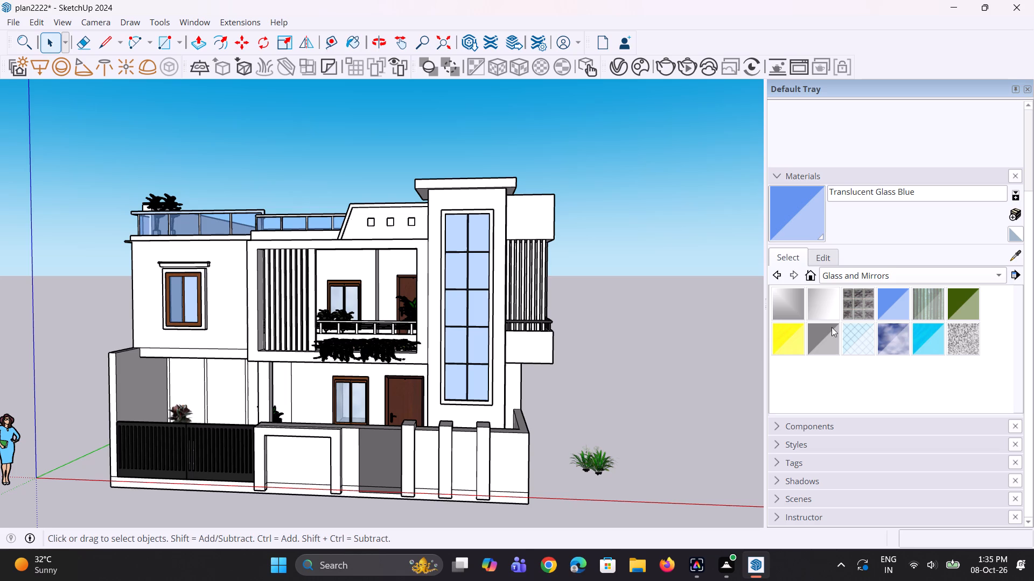
middle_drag(513, 433, 563, 415)
scroll(418, 399, down, 3)
middle_drag(352, 421, 379, 406)
key(space)
key(space)
scroll(534, 452, up, 4)
middle_drag(533, 450, 529, 450)
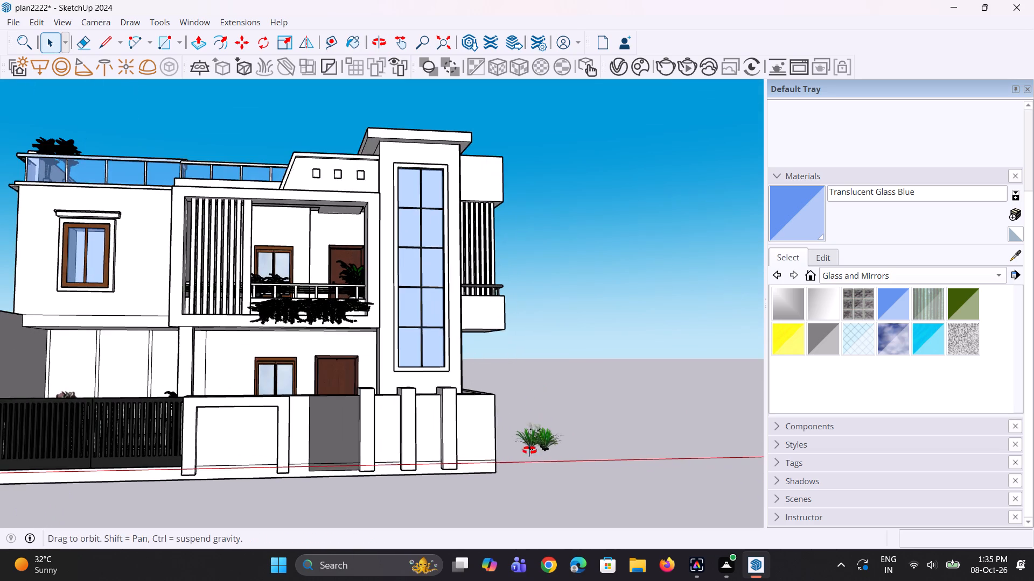
middle_drag(529, 450, 503, 471)
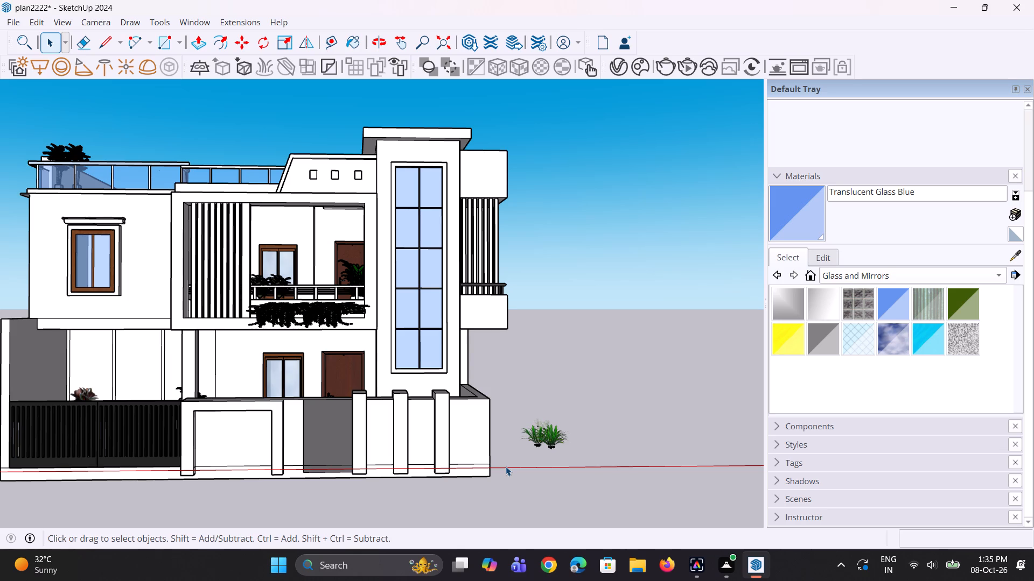
scroll(484, 426, down, 4)
middle_drag(470, 428, 469, 428)
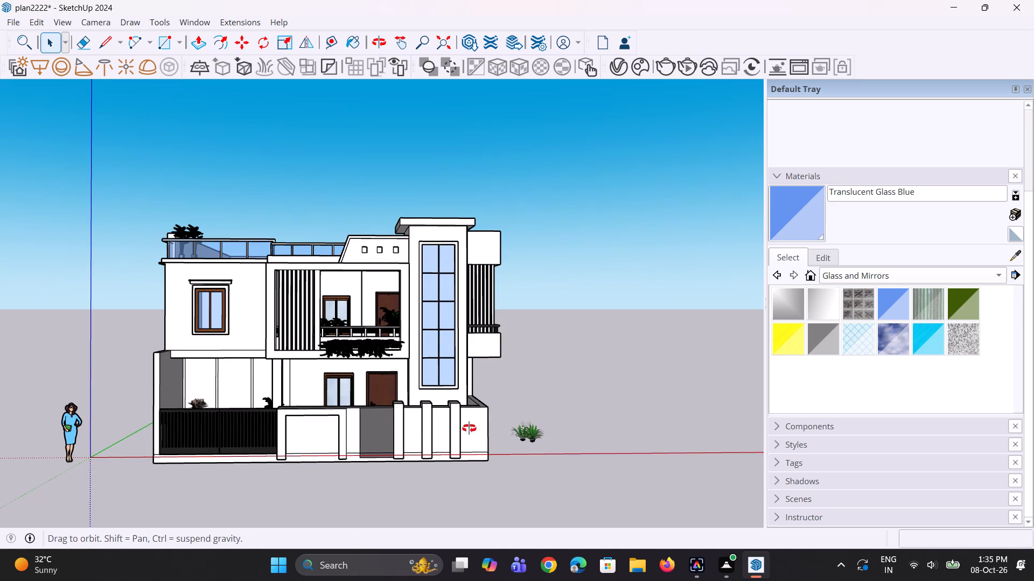
middle_drag(469, 428, 449, 489)
scroll(500, 408, up, 11)
middle_drag(504, 410, 344, 417)
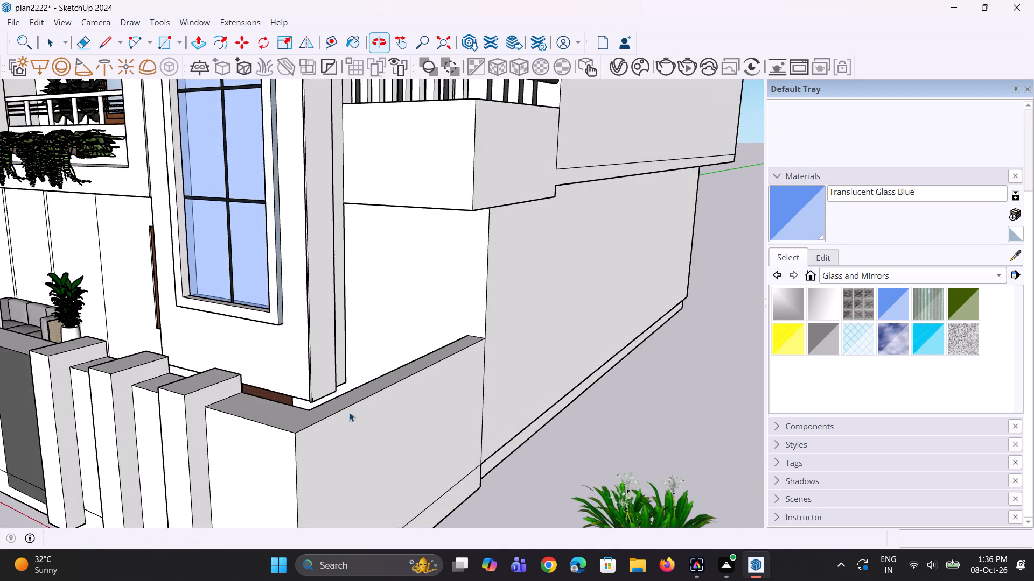
scroll(355, 408, down, 8)
middle_drag(392, 371, 370, 398)
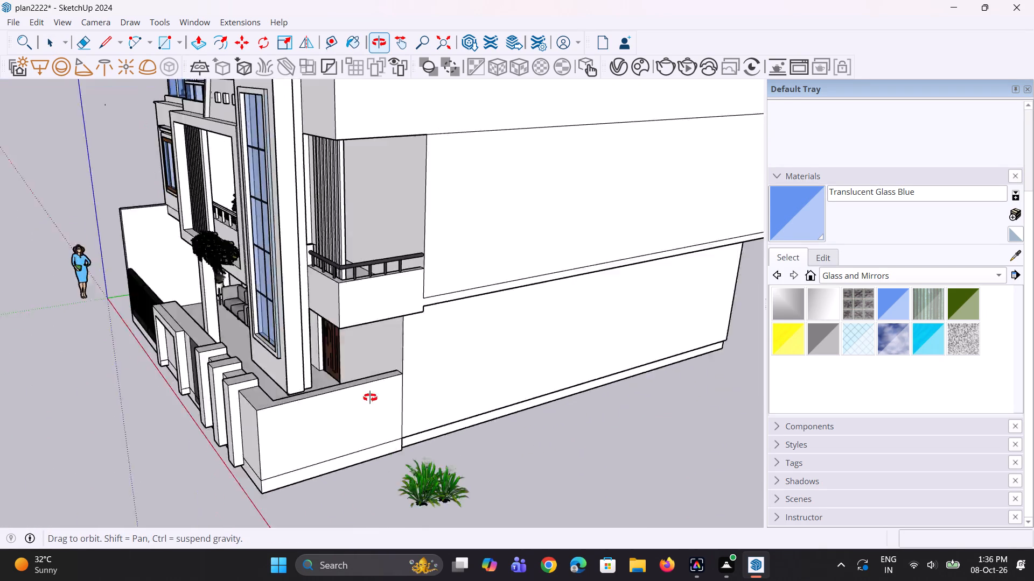
middle_drag(370, 398, 585, 342)
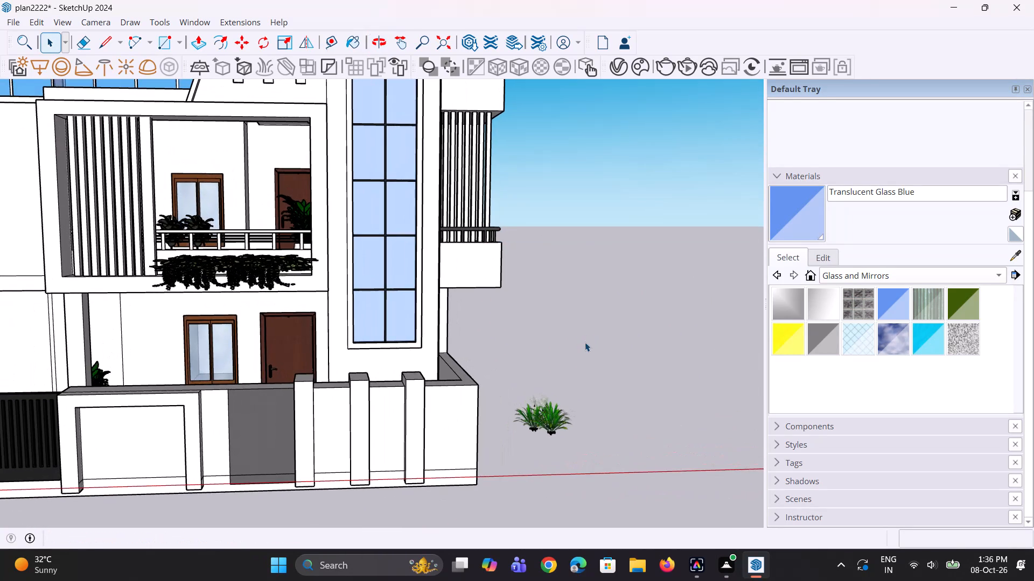
scroll(584, 342, down, 7)
middle_drag(573, 345, 570, 299)
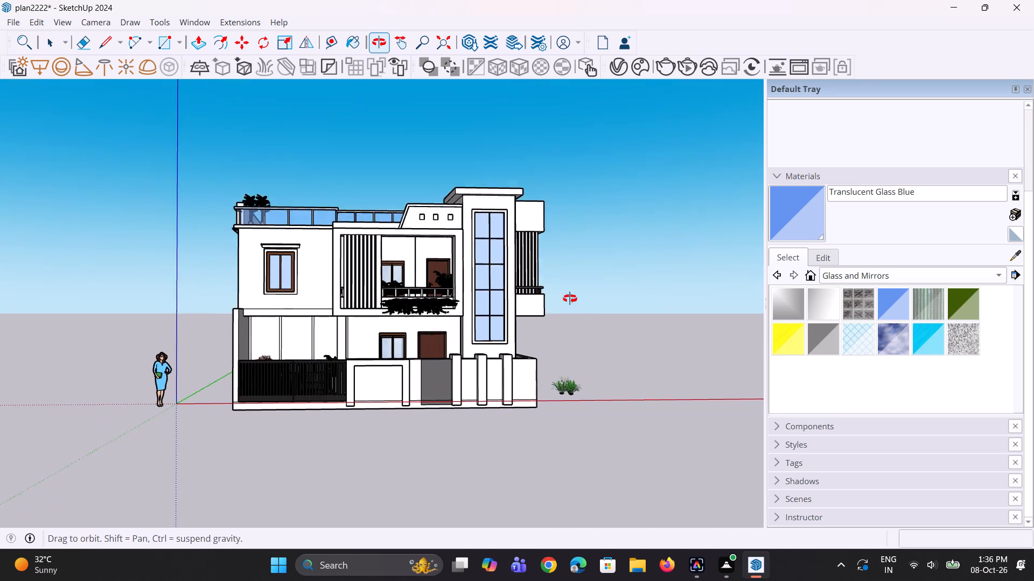
Push/Pull the recessed face at the base of the gate-side boundary wall by 4 15/16", flush with the wall.
middle_drag(570, 299, 703, 174)
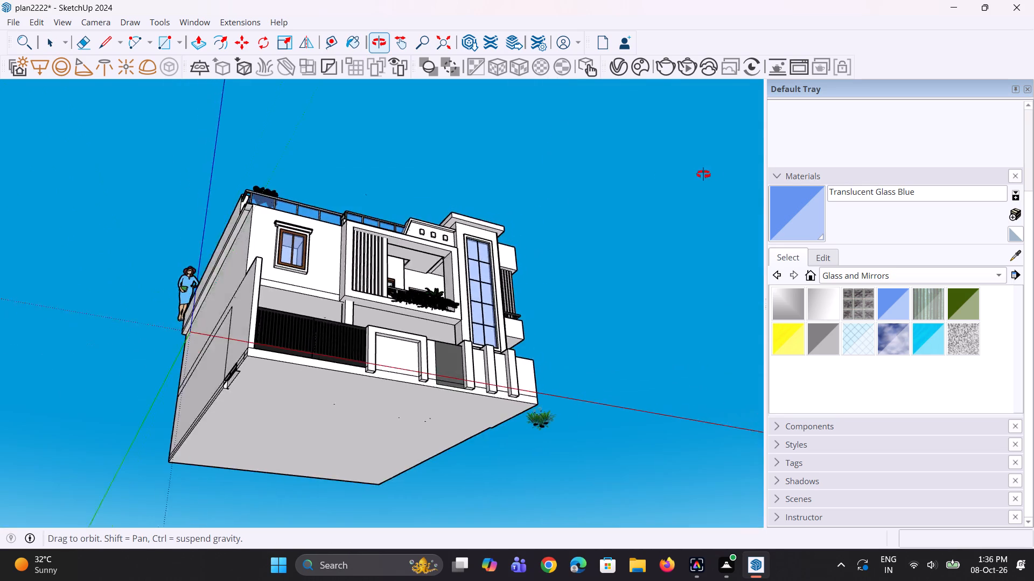
middle_drag(703, 174, 795, 247)
scroll(256, 381, up, 12)
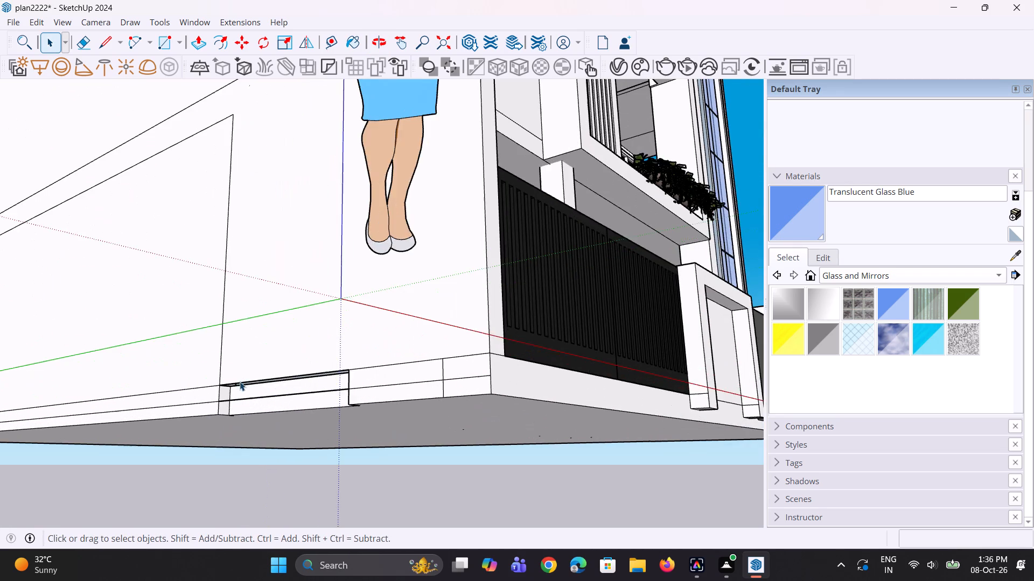
middle_drag(239, 389, 223, 361)
key(p)
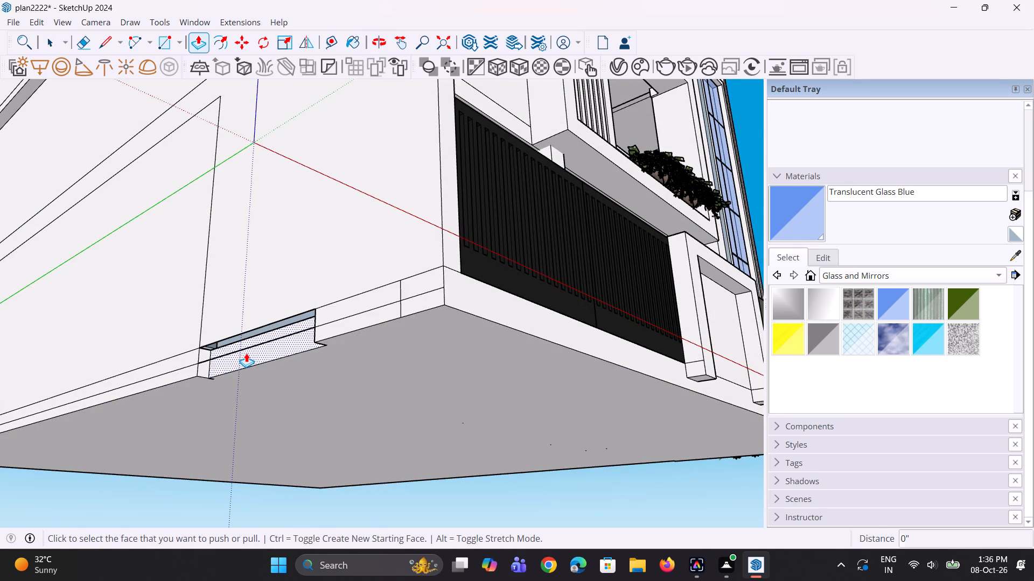
click(246, 353)
click(323, 316)
middle_drag(239, 364, 282, 427)
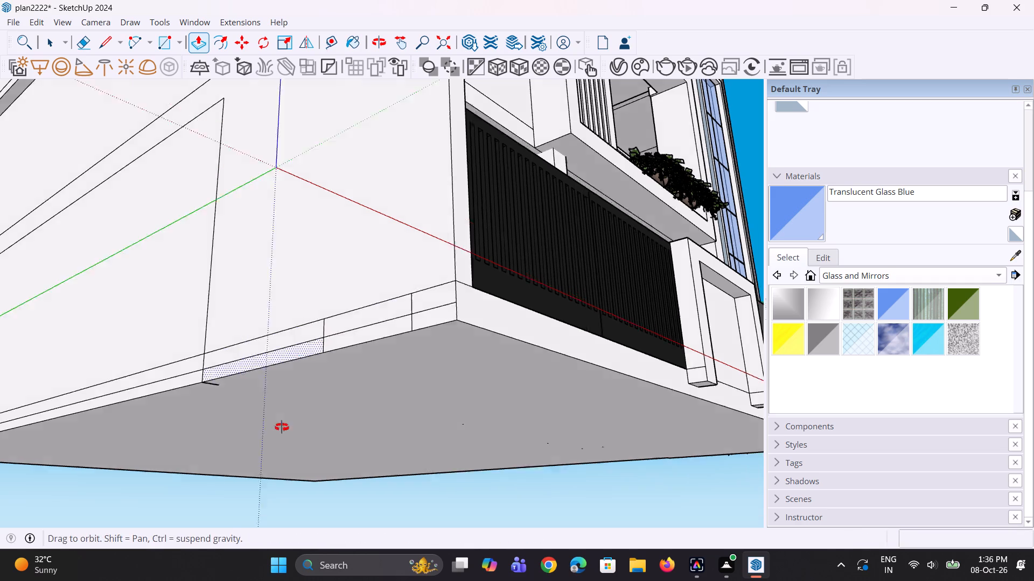
middle_drag(282, 427, 307, 447)
scroll(312, 438, up, 4)
scroll(259, 429, down, 13)
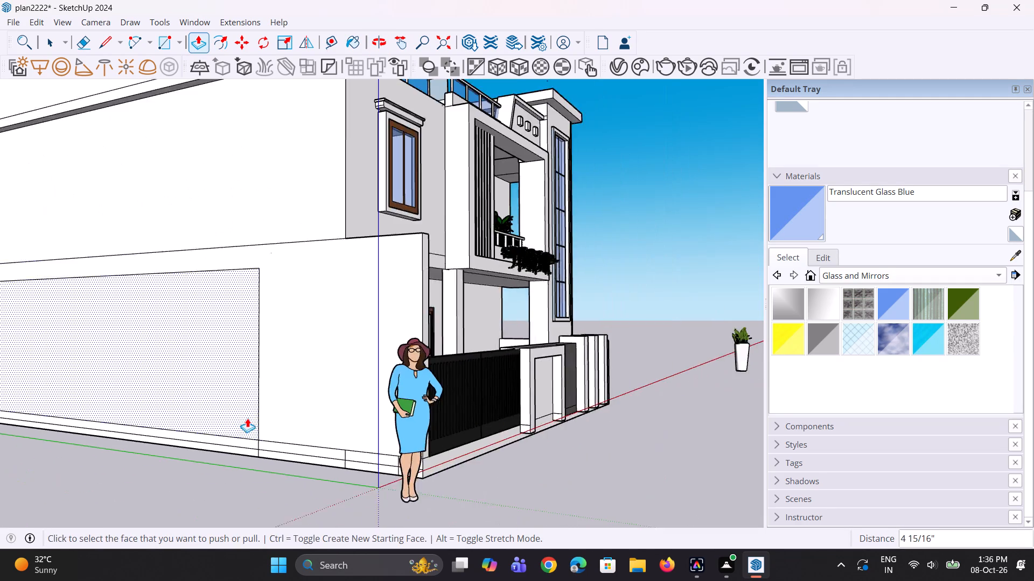
scroll(247, 418, down, 3)
middle_drag(416, 400, 331, 403)
key(space)
key(space)
Review the front facade, checking the balcony plants, roof terrace, porch and boundary wall.
middle_drag(446, 404, 313, 428)
scroll(442, 250, up, 4)
scroll(375, 251, up, 2)
middle_drag(372, 253, 372, 270)
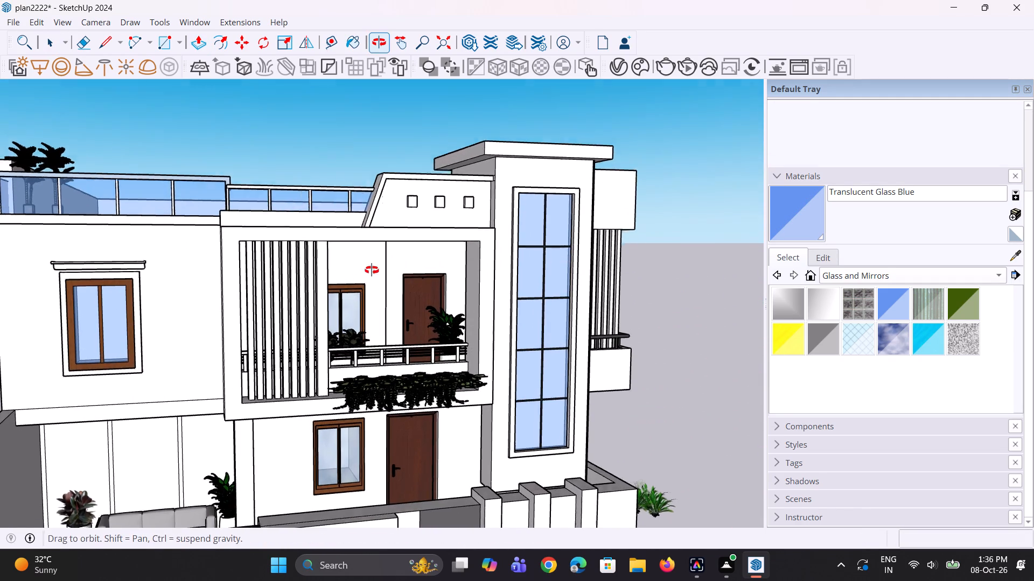
middle_drag(372, 270, 372, 273)
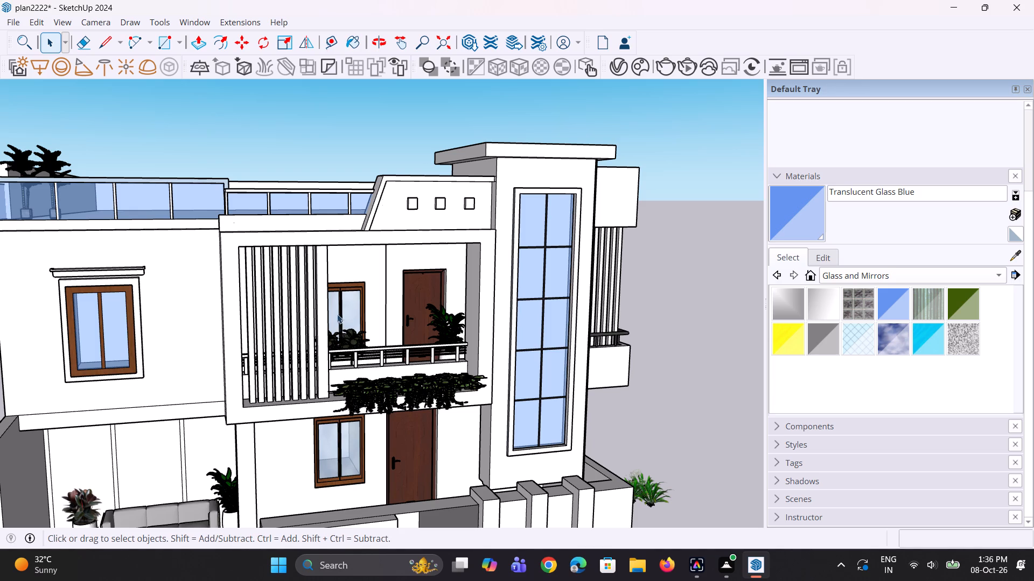
scroll(337, 314, down, 6)
middle_drag(327, 315, 278, 326)
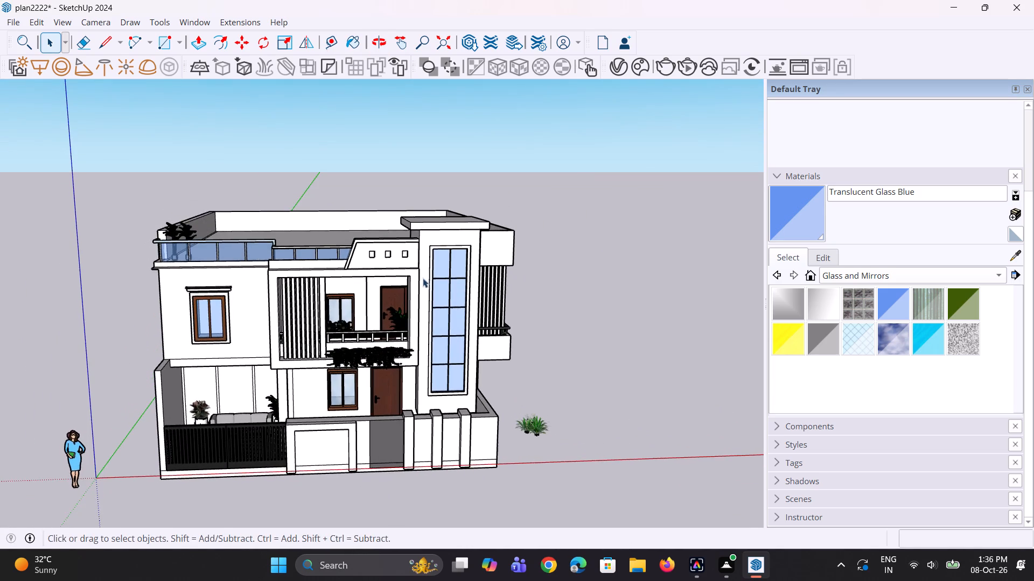
scroll(423, 278, up, 6)
middle_drag(519, 384, 490, 371)
scroll(415, 326, down, 6)
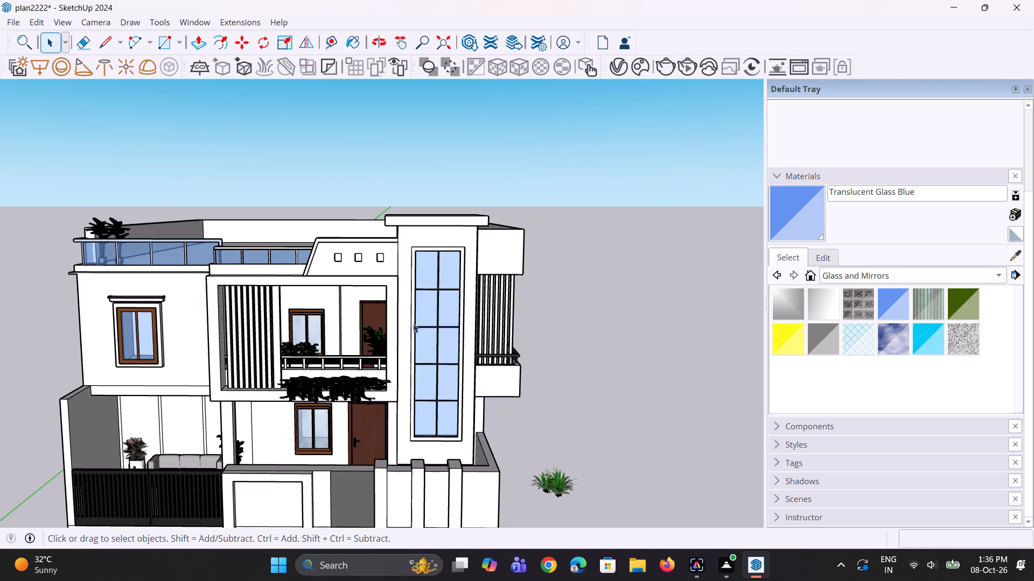
scroll(413, 323, down, 2)
middle_drag(458, 367, 467, 350)
scroll(473, 387, up, 3)
scroll(428, 448, up, 2)
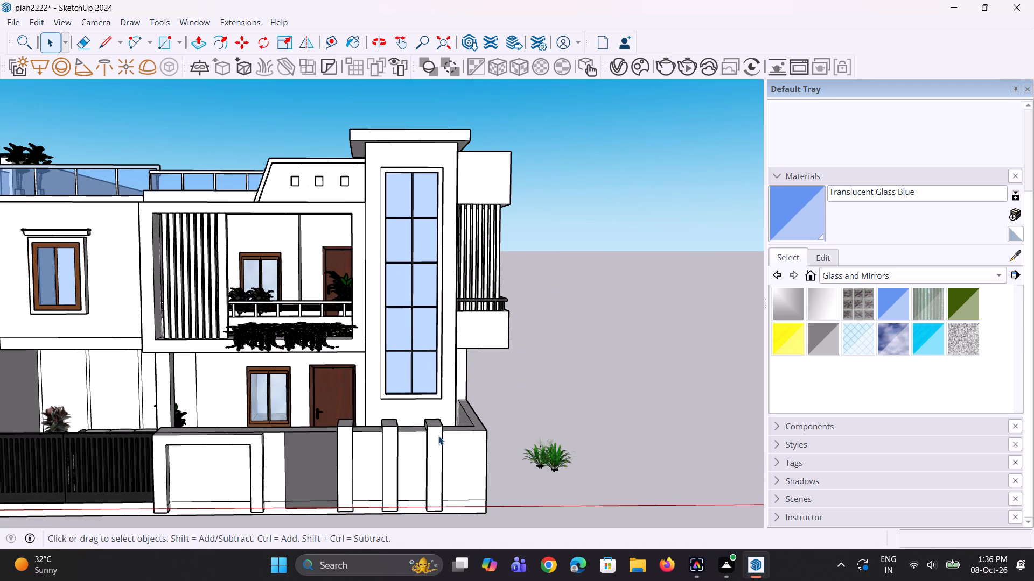
scroll(340, 320, down, 2)
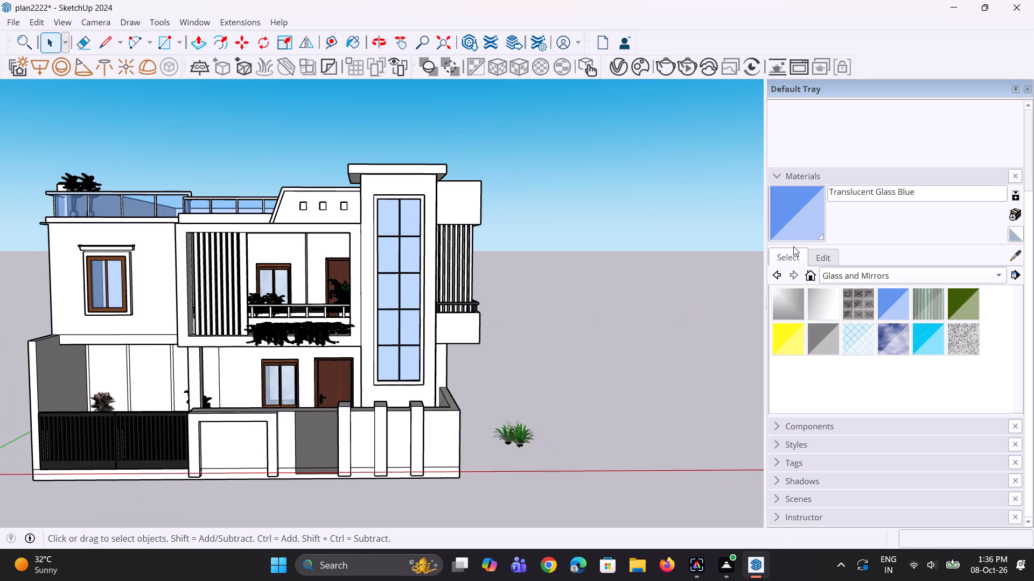
scroll(504, 346, down, 9)
scroll(347, 375, up, 4)
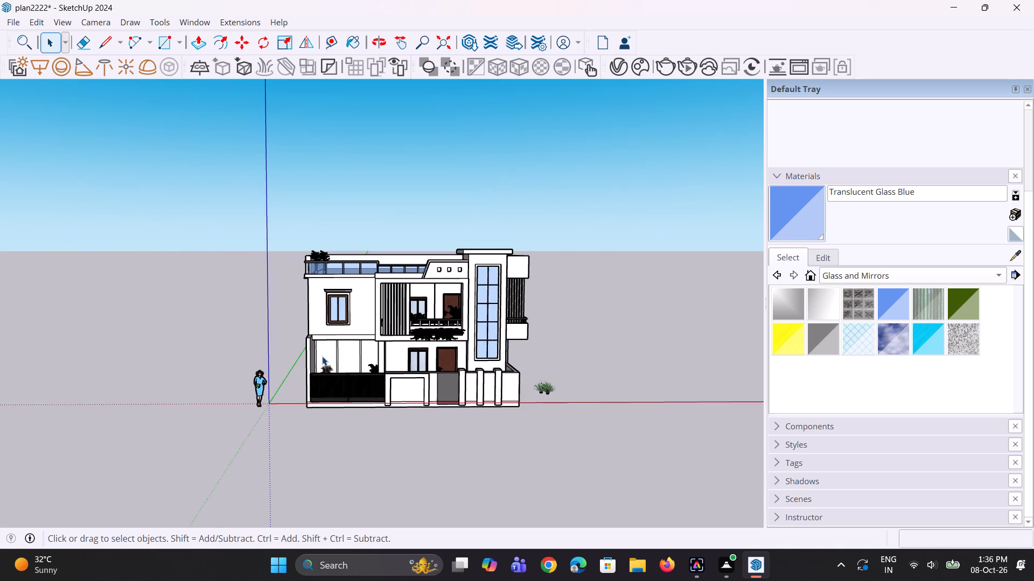
scroll(322, 356, up, 3)
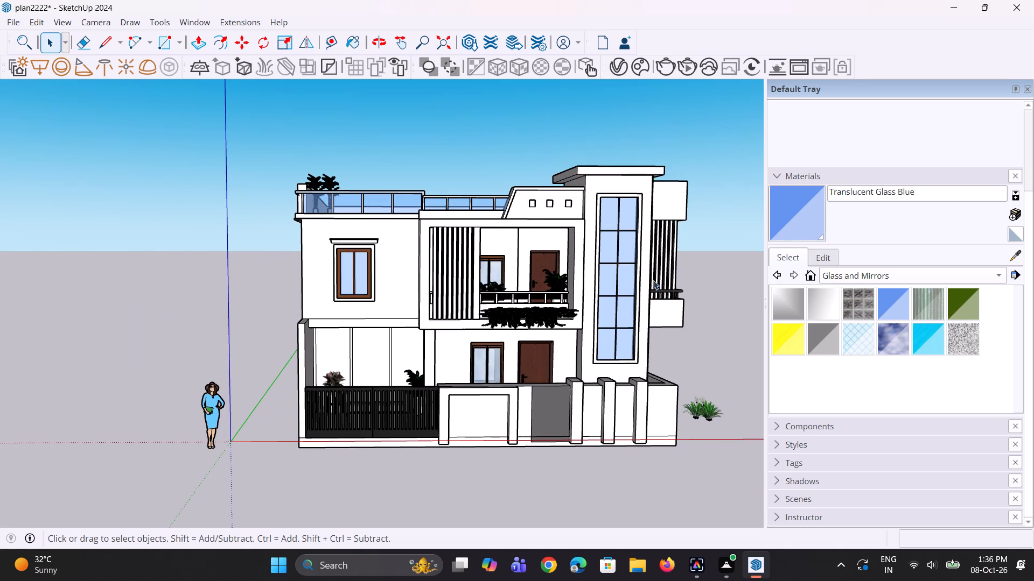
Inspect the tall glazed tower window and the planted balcony up close, including the upper door and window.
middle_drag(621, 302, 617, 301)
middle_drag(617, 301, 600, 296)
scroll(621, 228, up, 11)
middle_drag(619, 221, 613, 276)
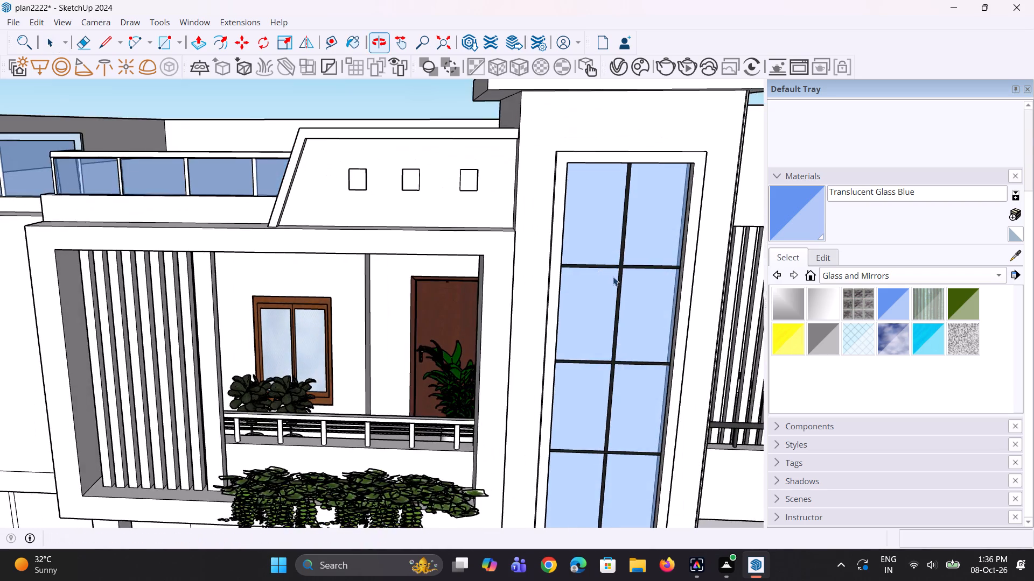
scroll(614, 276, up, 4)
middle_drag(580, 300, 687, 277)
scroll(582, 239, down, 2)
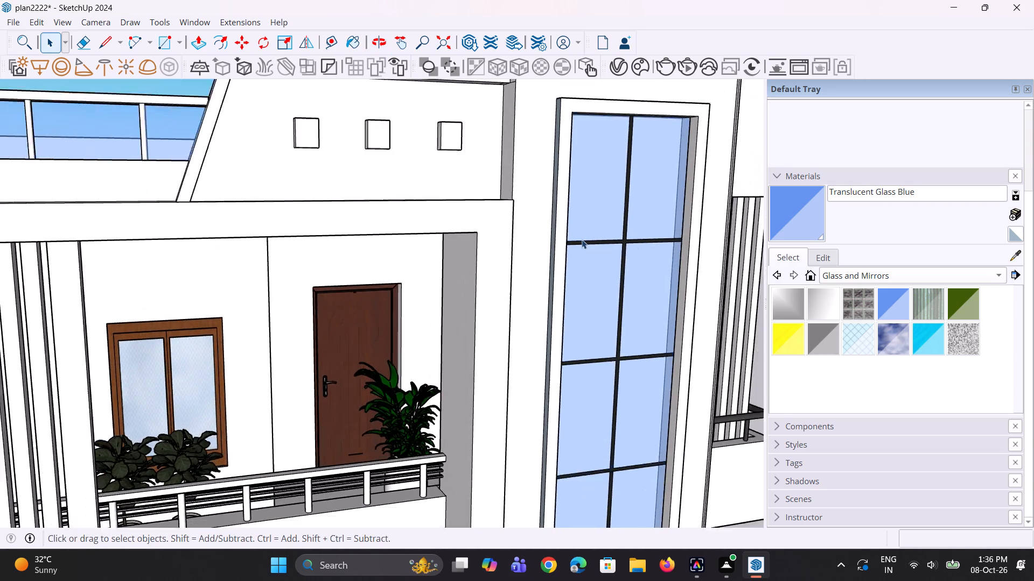
scroll(582, 239, down, 3)
scroll(551, 343, down, 8)
middle_drag(561, 371, 548, 364)
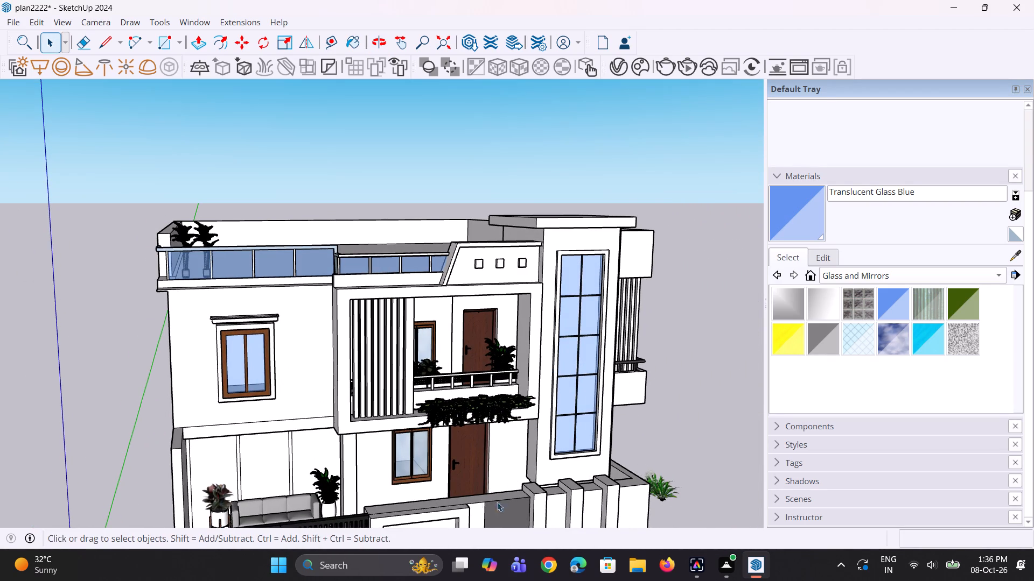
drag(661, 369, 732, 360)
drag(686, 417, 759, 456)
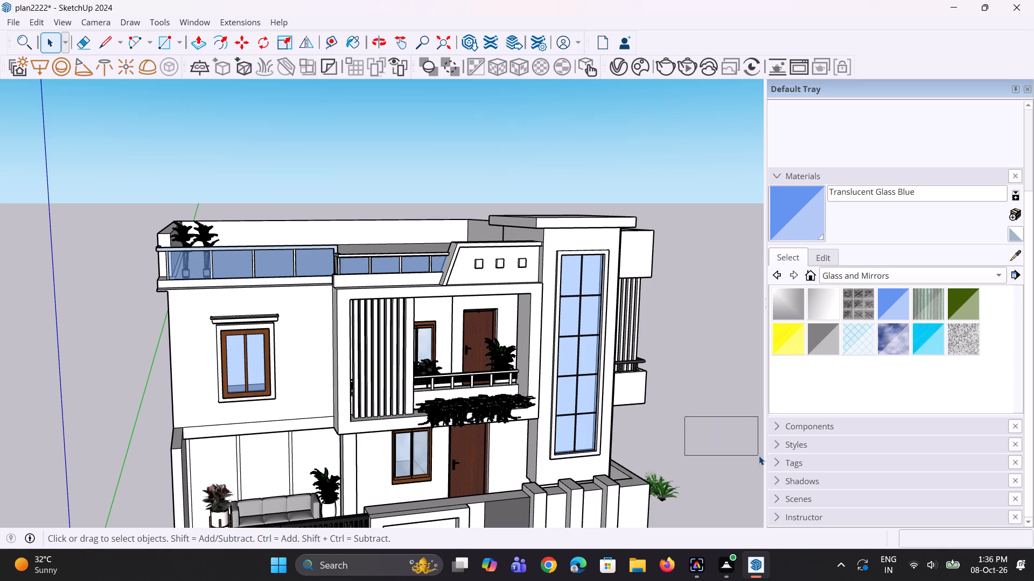
Inspect the tall tower window's glass panes and black glazing bars up close, along with the surrounding upper facade.
drag(759, 456, 759, 456)
scroll(611, 482, down, 6)
key(space)
key(space)
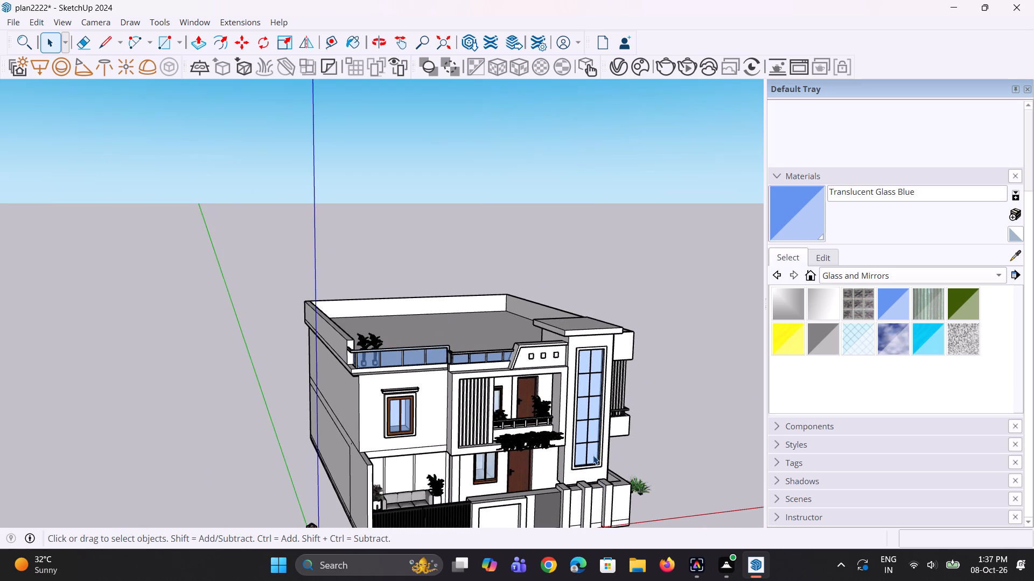
middle_drag(588, 442, 512, 374)
scroll(595, 372, up, 10)
middle_drag(580, 363, 589, 404)
scroll(581, 364, up, 1)
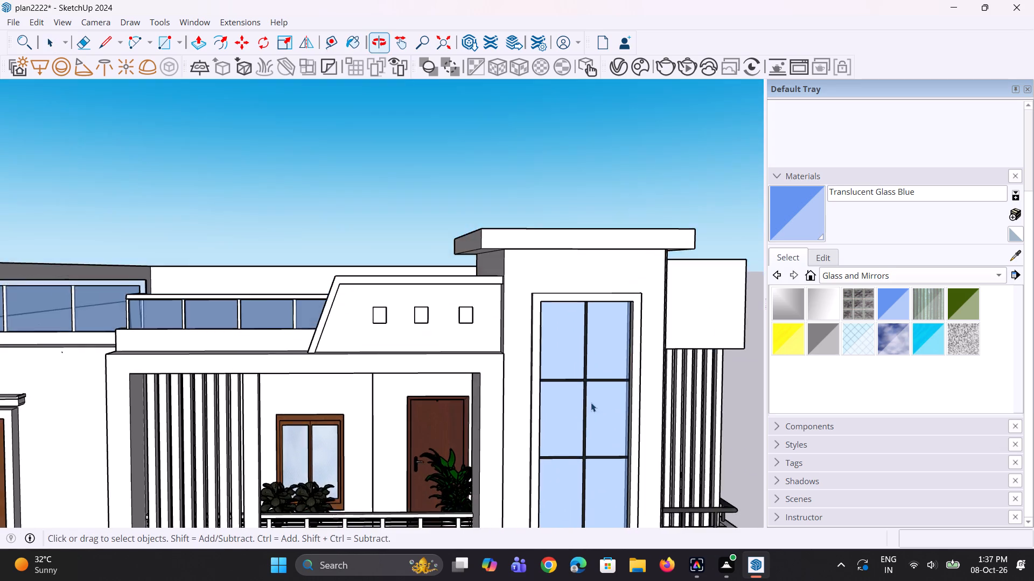
scroll(588, 399, up, 17)
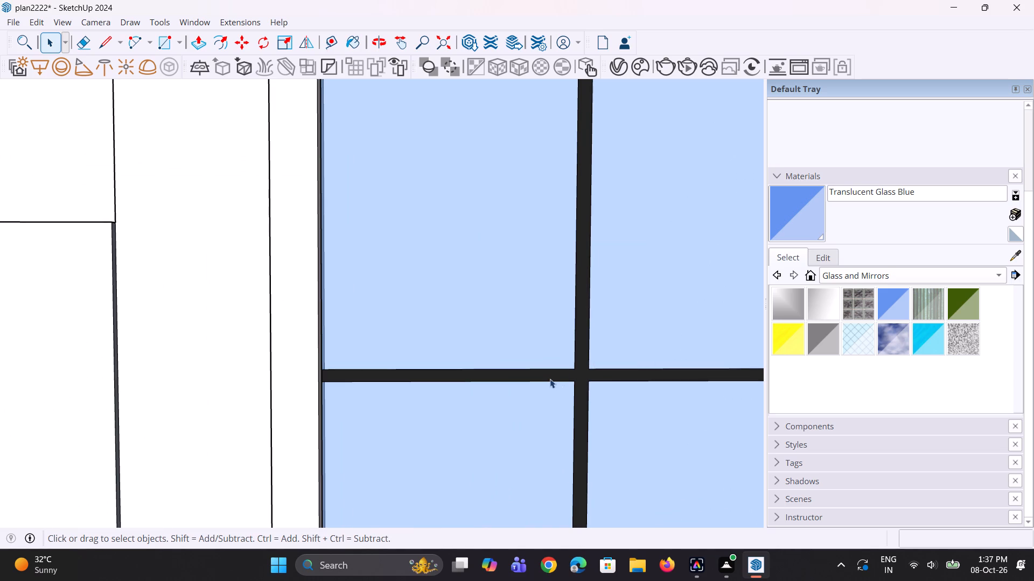
drag(576, 379, 584, 406)
scroll(538, 339, down, 6)
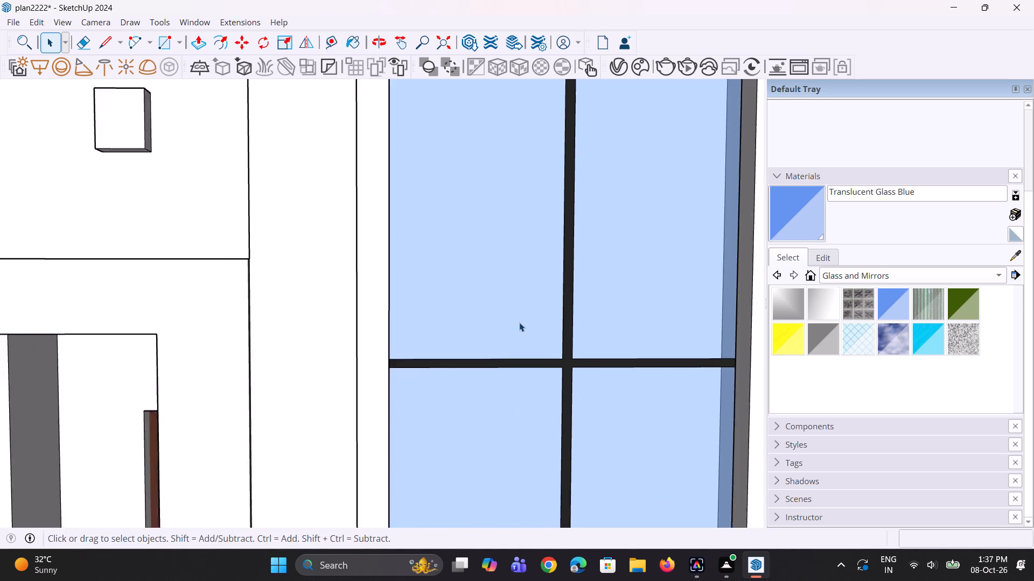
scroll(519, 322, down, 11)
key(space)
key(space)
scroll(501, 336, down, 4)
click(795, 382)
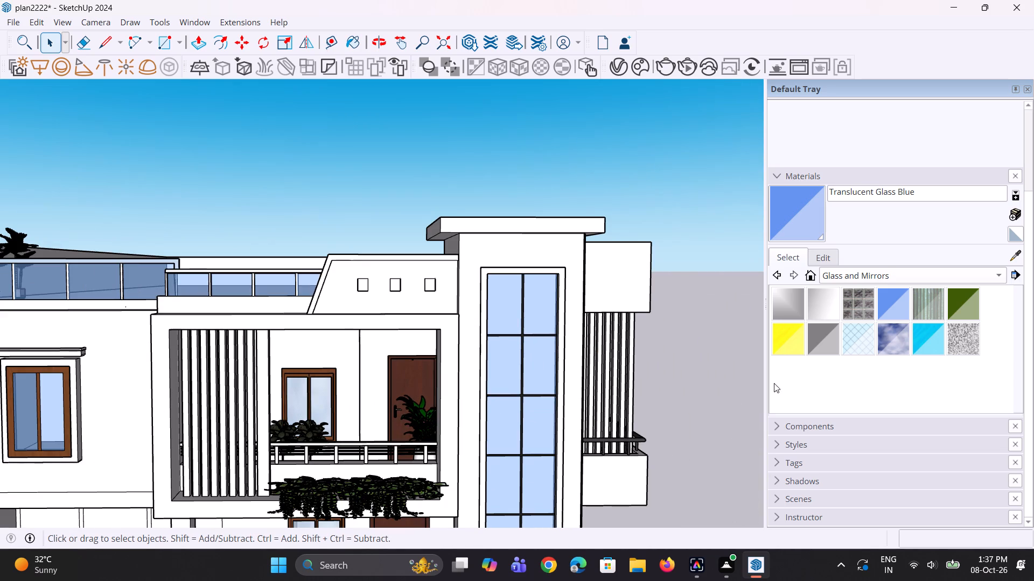
click(707, 385)
middle_drag(347, 346, 379, 364)
scroll(381, 363, down, 1)
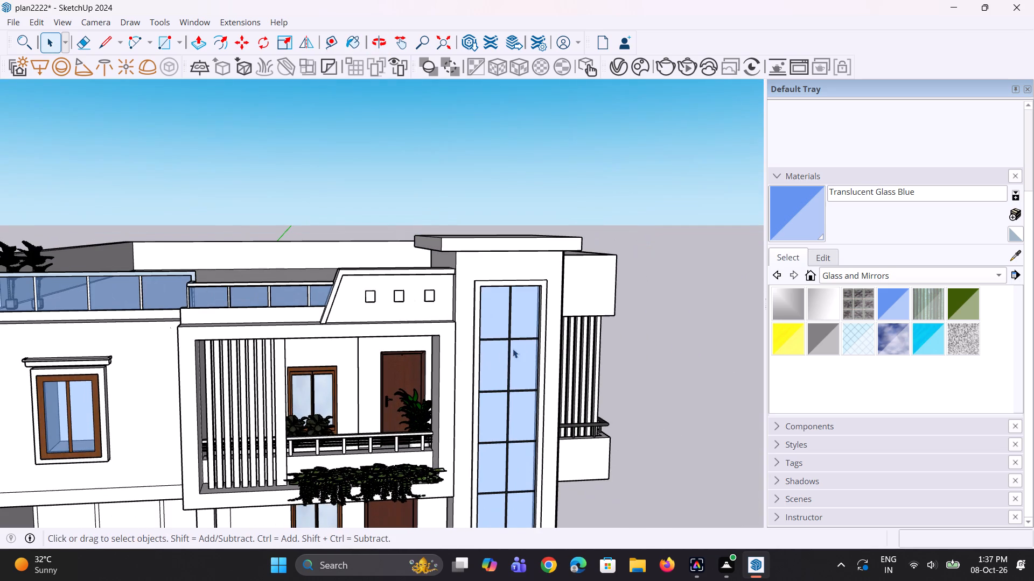
scroll(428, 246, down, 2)
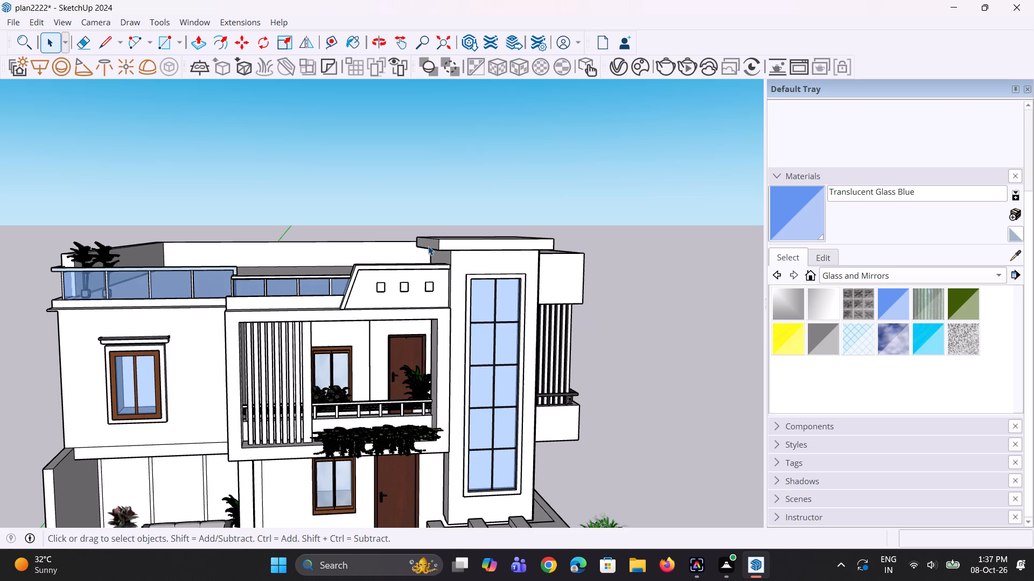
Examine the planted balcony's ceiling and the tower's underside from a low viewpoint.
scroll(428, 246, down, 2)
middle_drag(407, 335, 434, 218)
scroll(384, 299, up, 3)
middle_drag(386, 313, 393, 269)
scroll(414, 298, up, 4)
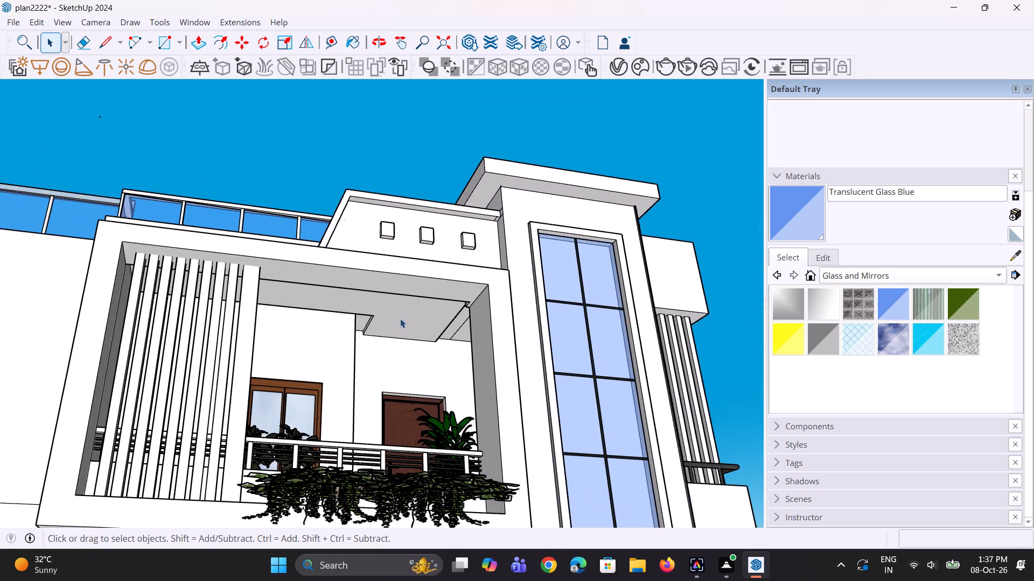
middle_drag(400, 319, 401, 307)
scroll(405, 306, down, 2)
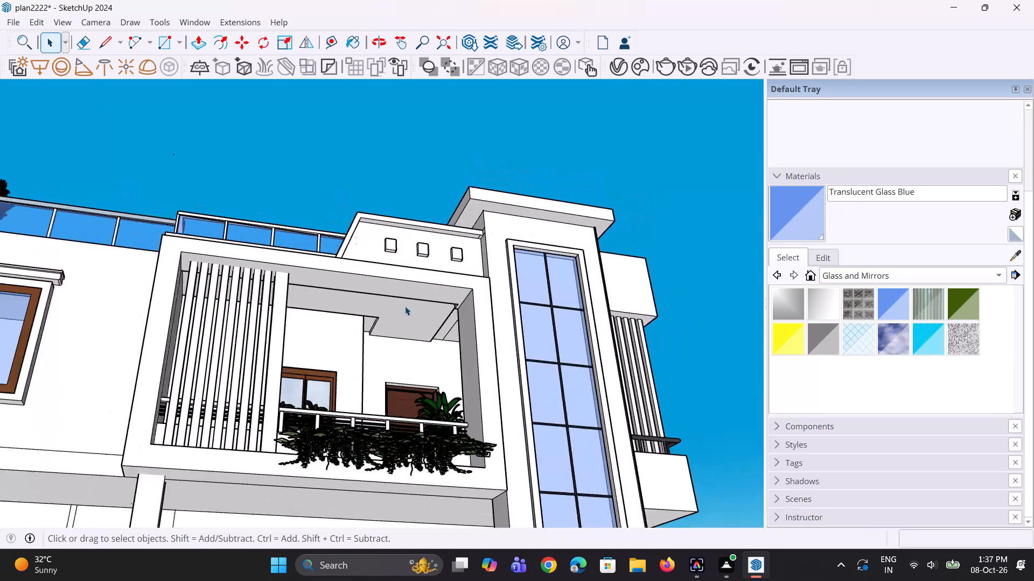
scroll(405, 306, down, 5)
middle_drag(348, 331, 339, 349)
scroll(448, 341, down, 7)
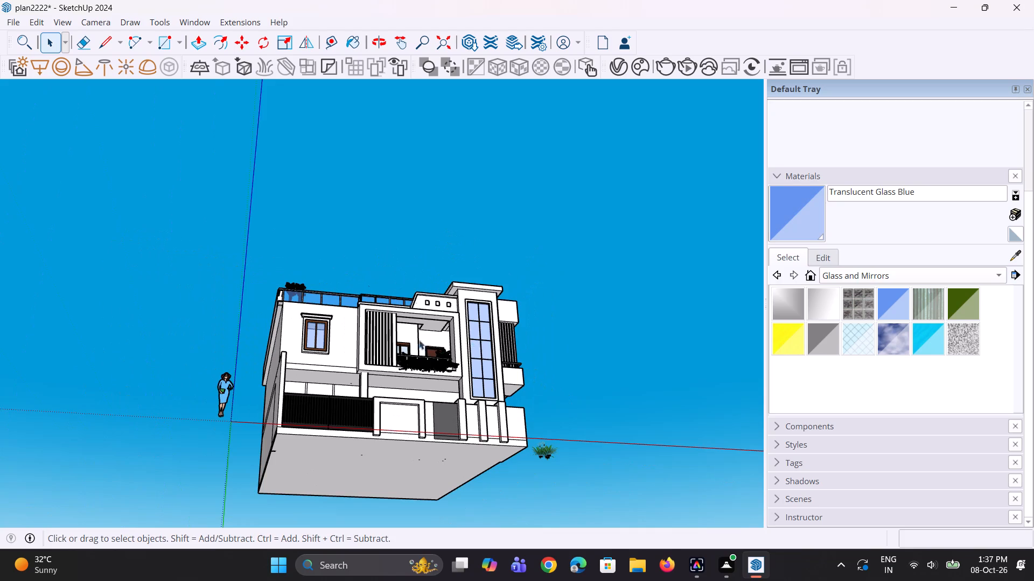
Review the whole front facade from straight ahead and from the gate side, including the porch wall and balcony.
middle_drag(368, 349, 332, 428)
scroll(320, 353, up, 3)
middle_drag(404, 366, 392, 414)
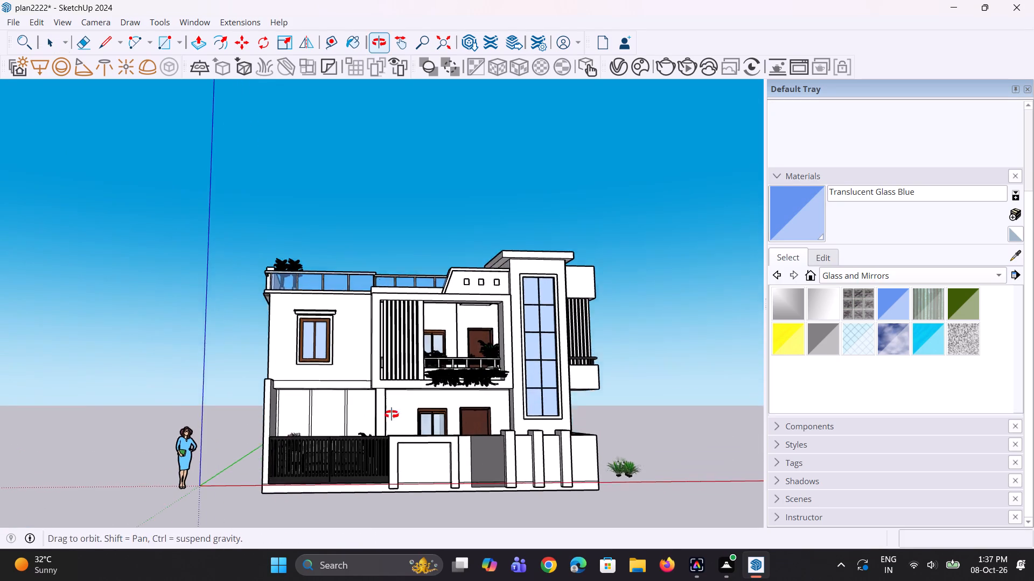
middle_drag(392, 414, 391, 415)
scroll(466, 380, up, 3)
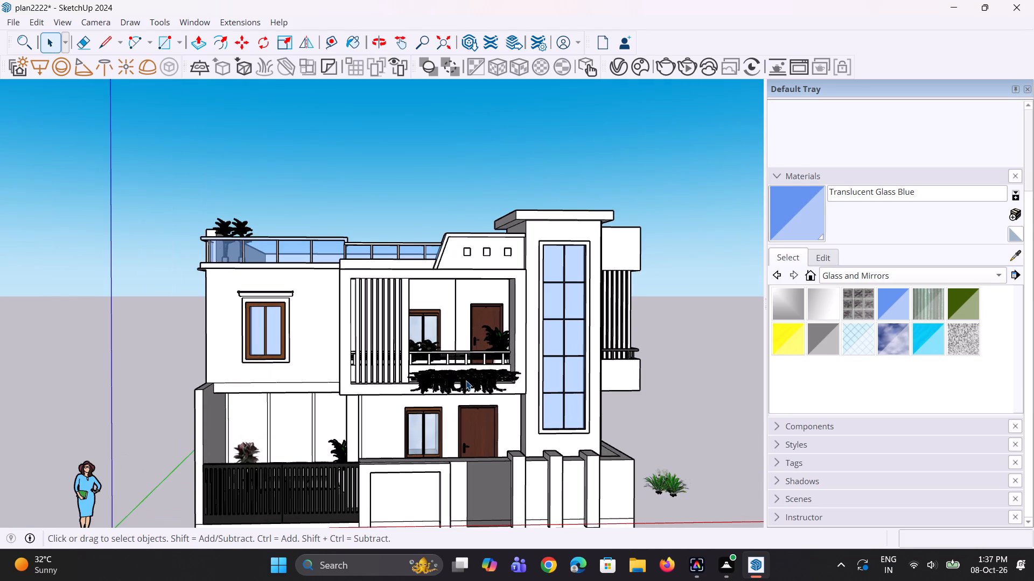
middle_drag(388, 387, 423, 381)
scroll(431, 380, up, 3)
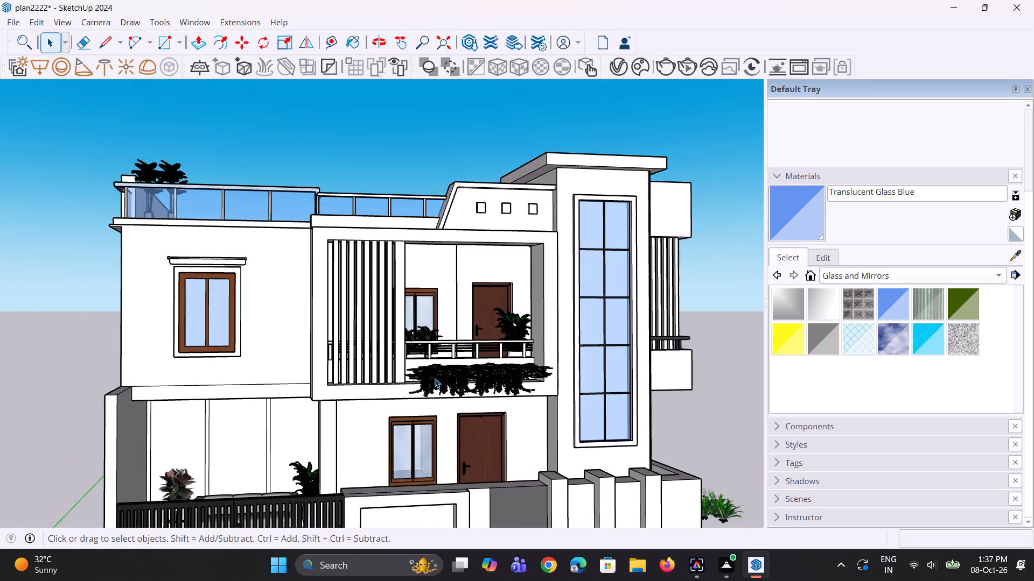
scroll(435, 378, down, 3)
middle_drag(429, 382, 527, 392)
middle_drag(401, 384, 380, 384)
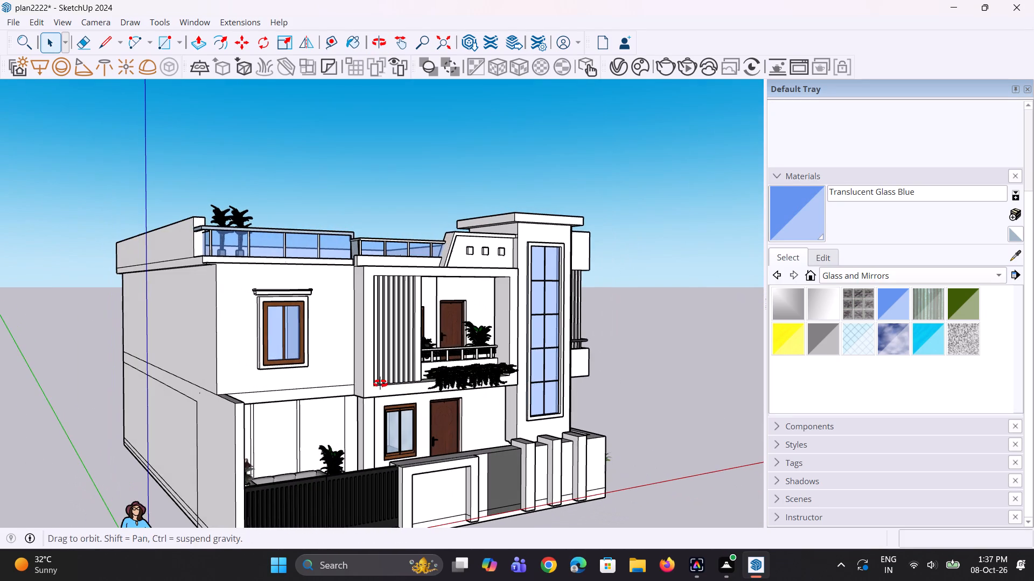
middle_drag(380, 384, 253, 384)
scroll(275, 377, up, 1)
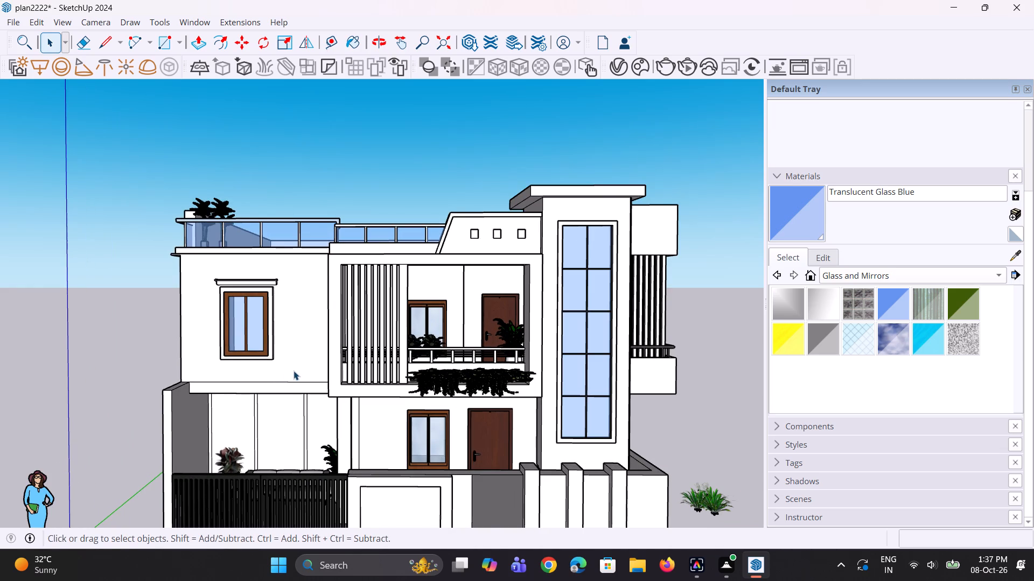
middle_drag(232, 439, 240, 421)
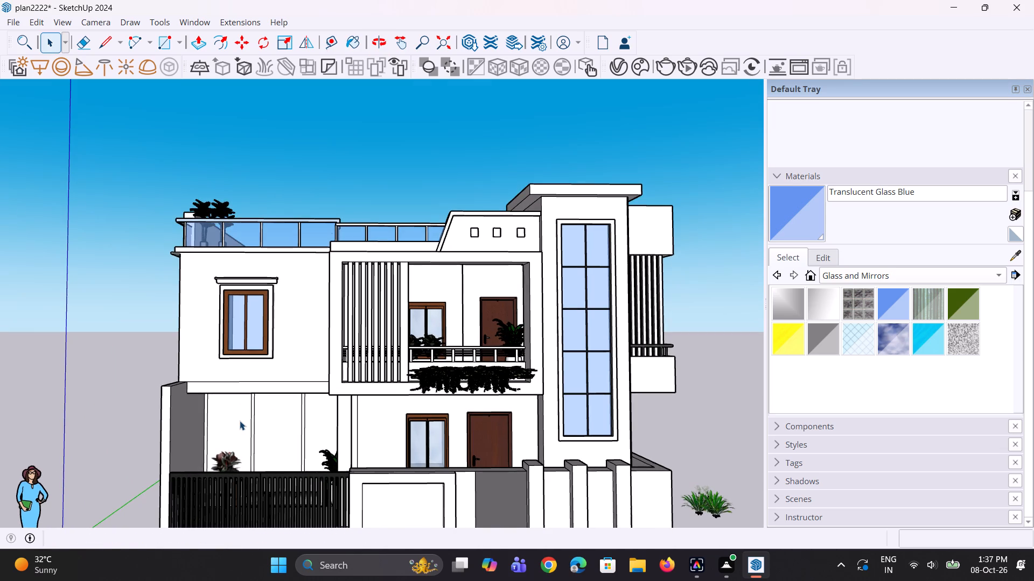
Draw a rectangle about 2' 2" by 1' 8" on the first panel of the porch's back wall, above the potted plant.
key(r)
scroll(263, 413, down, 4)
middle_drag(196, 438, 206, 413)
scroll(260, 416, up, 5)
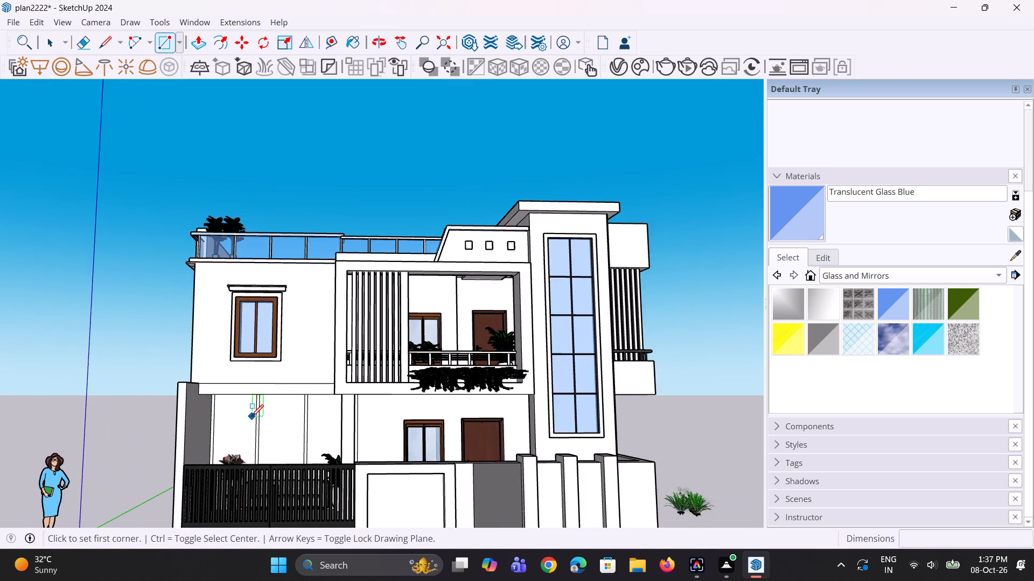
middle_drag(233, 430, 237, 386)
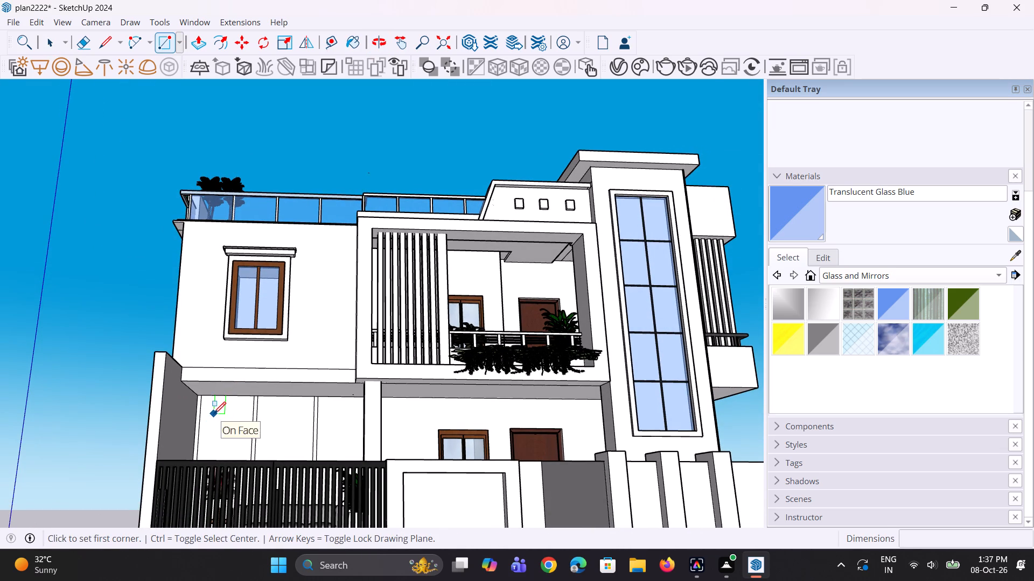
click(214, 414)
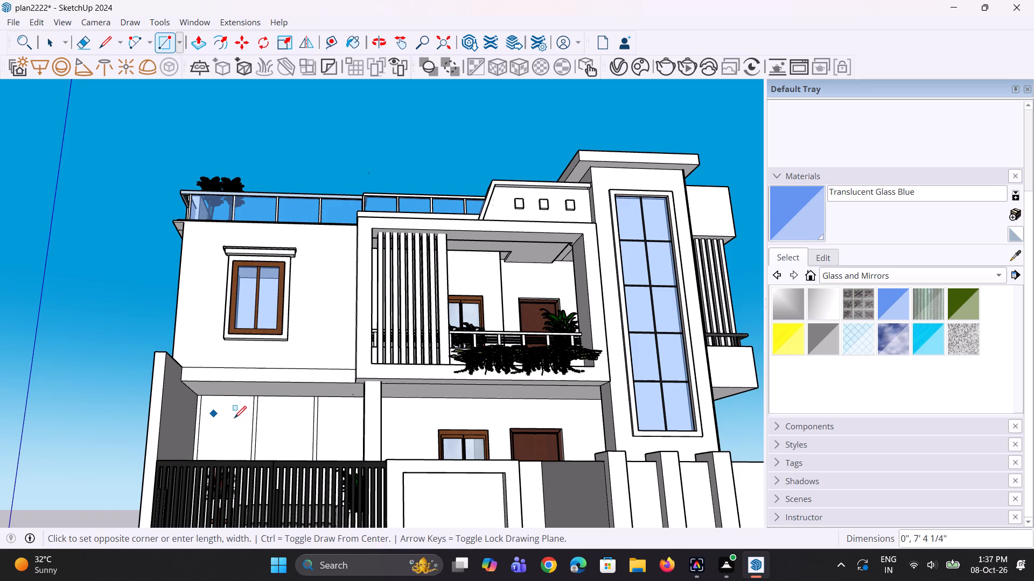
click(242, 416)
scroll(240, 427, down, 4)
middle_drag(319, 447, 273, 482)
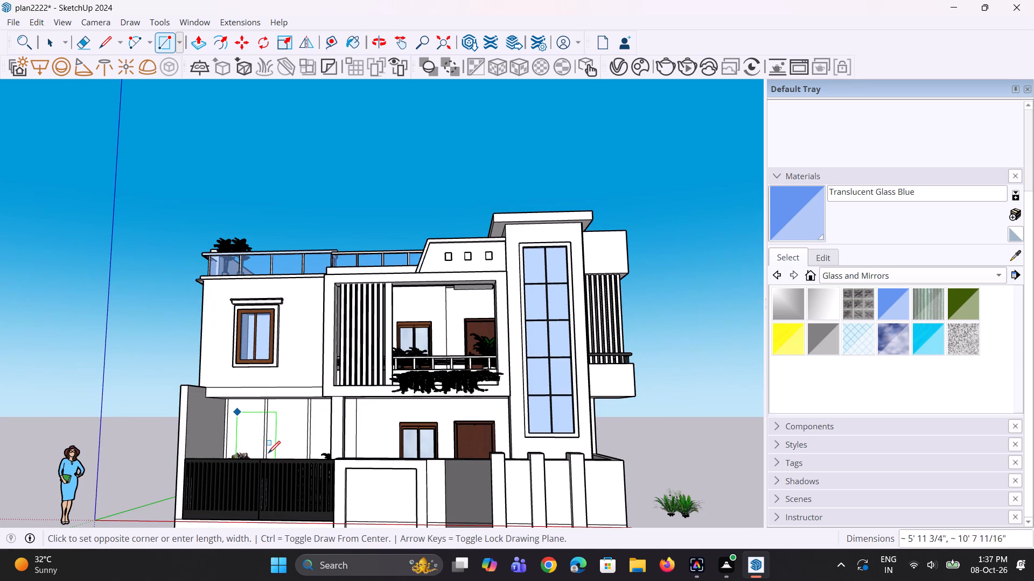
click(255, 436)
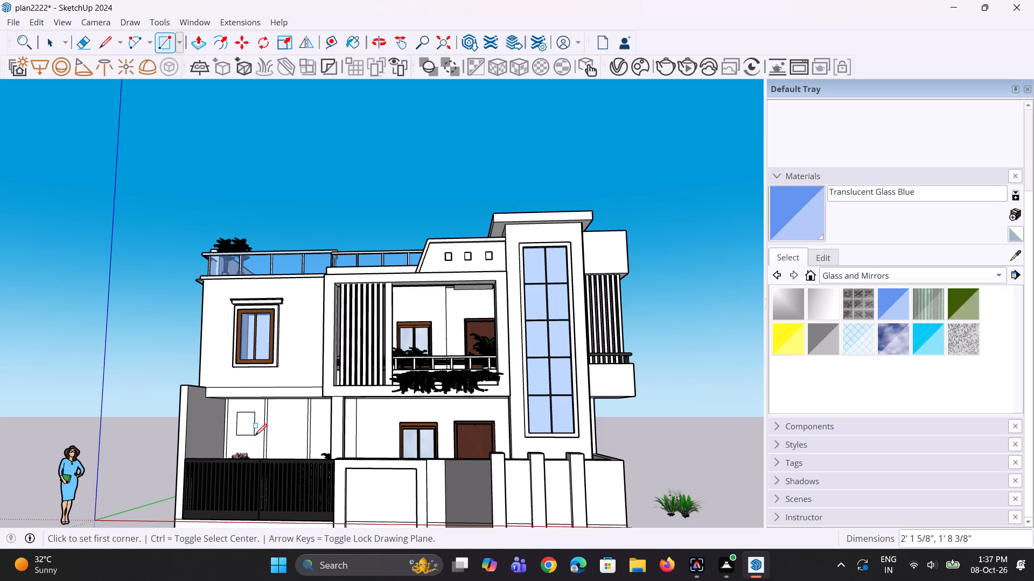
Move the new rectangle on the porch wall straight up by about 7".
scroll(246, 433, up, 6)
key(space)
key(space)
click(249, 428)
scroll(249, 428, up, 1)
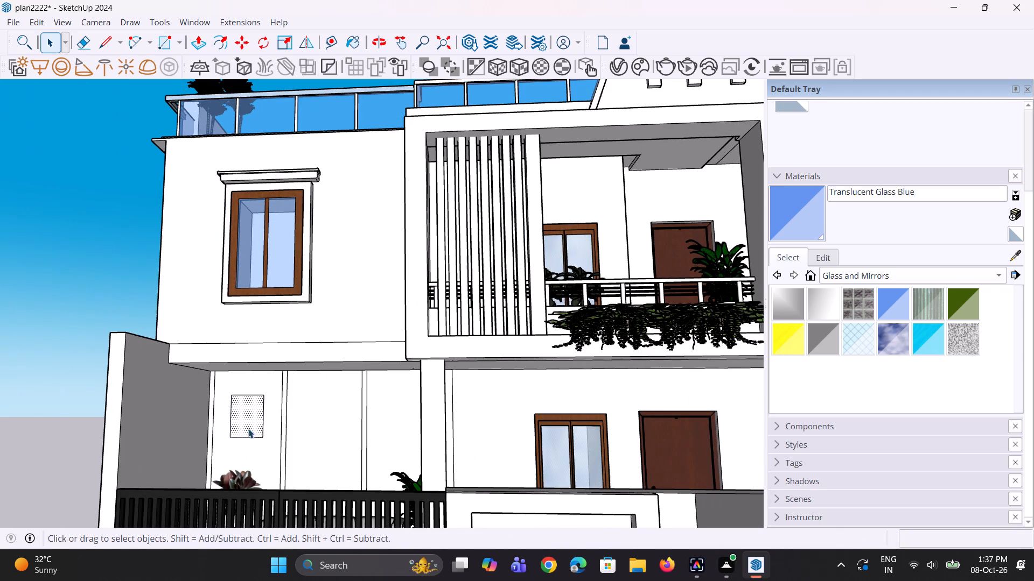
key(m)
scroll(260, 436, up, 1)
click(260, 436)
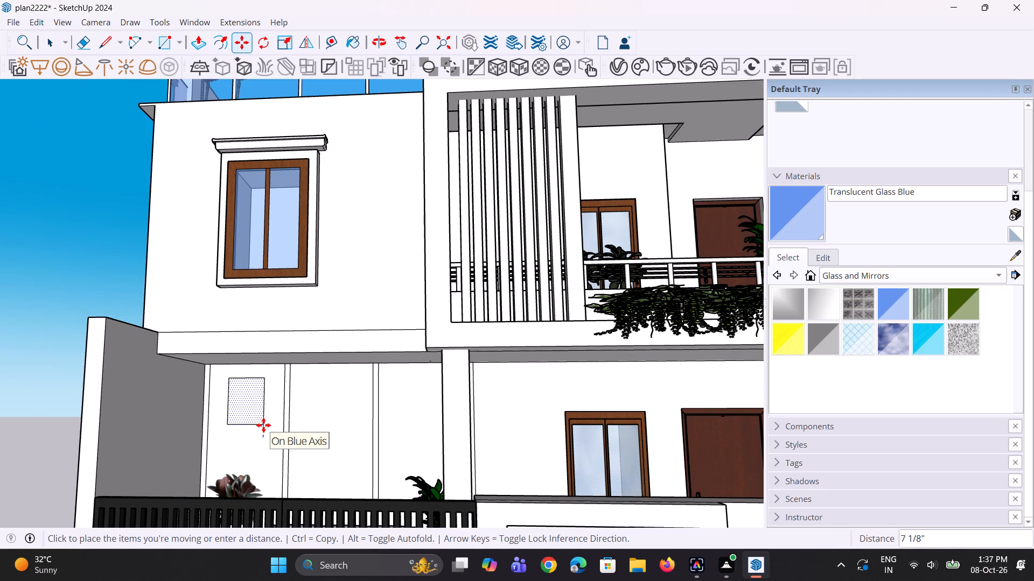
click(263, 425)
scroll(254, 439, down, 3)
middle_drag(254, 449, 284, 463)
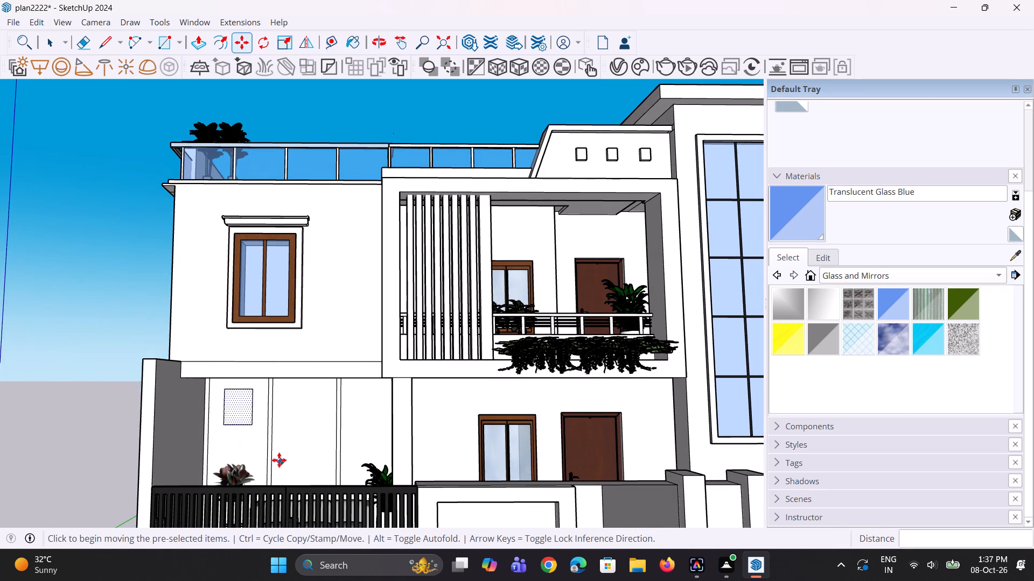
Offset the rectangle's outline inward to form a narrow picture-frame border.
key(f)
click(243, 430)
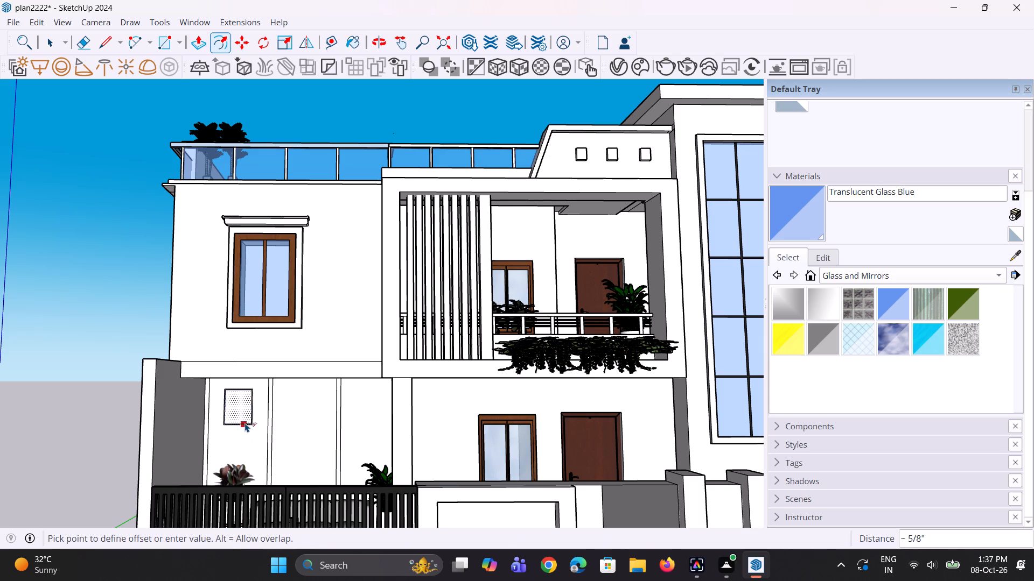
click(246, 422)
key(space)
key(space)
key(space)
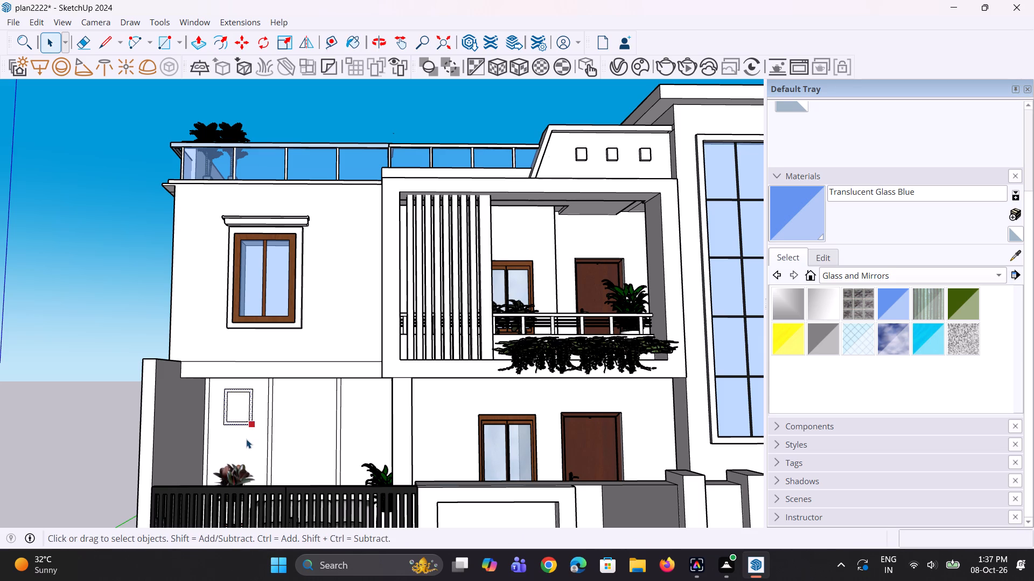
scroll(246, 439, down, 7)
click(596, 442)
Push/Pull the narrow border face outward from the porch wall so it forms a raised picture frame.
scroll(230, 436, up, 4)
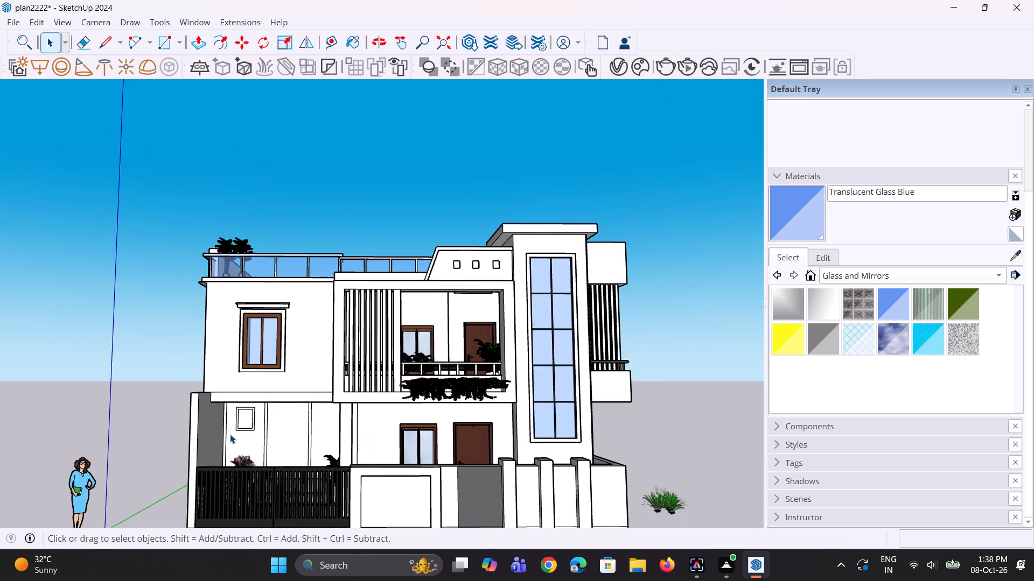
scroll(230, 434, up, 4)
middle_drag(231, 413, 239, 459)
scroll(257, 443, up, 5)
middle_drag(261, 439, 265, 402)
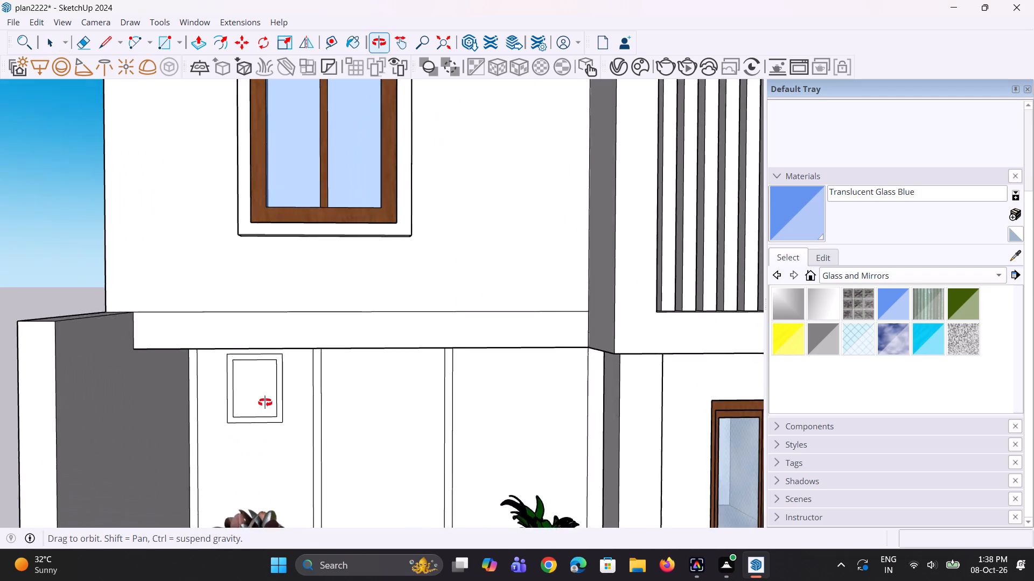
middle_drag(265, 402, 266, 396)
scroll(263, 401, up, 2)
key(p)
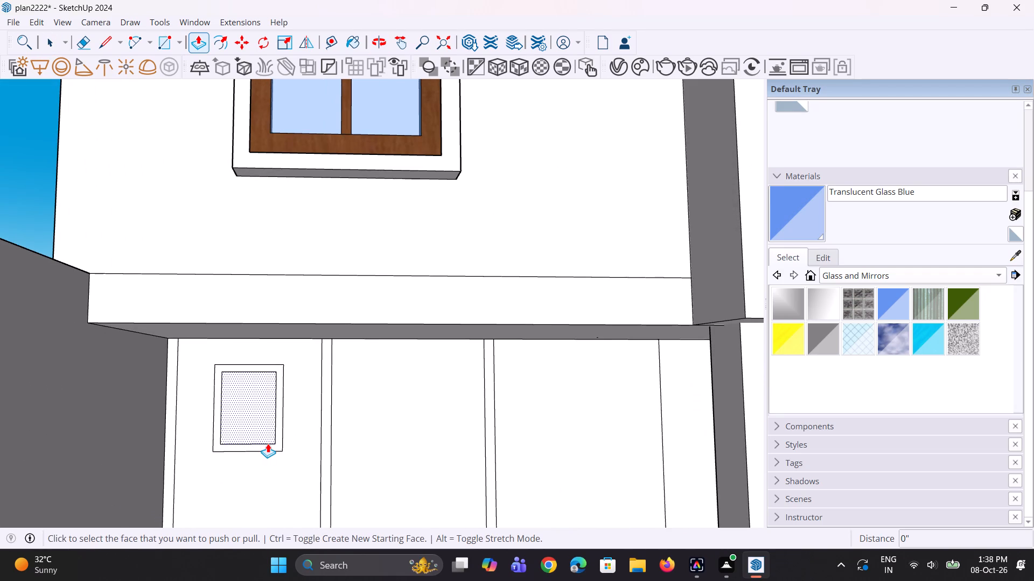
click(271, 447)
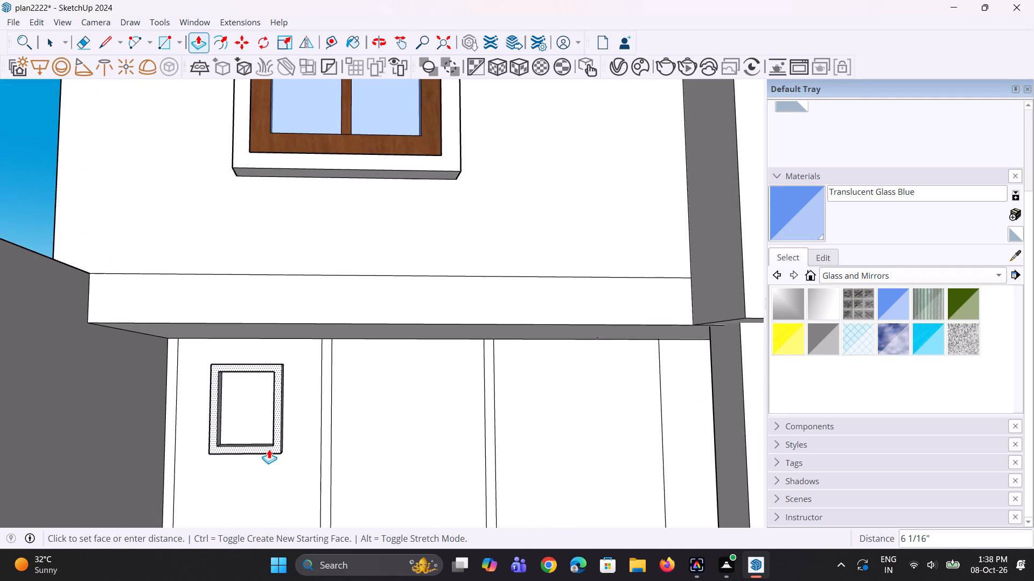
click(270, 449)
key(space)
key(space)
Copy the frame's inner face along the wall direction into the open space beside the house.
click(258, 419)
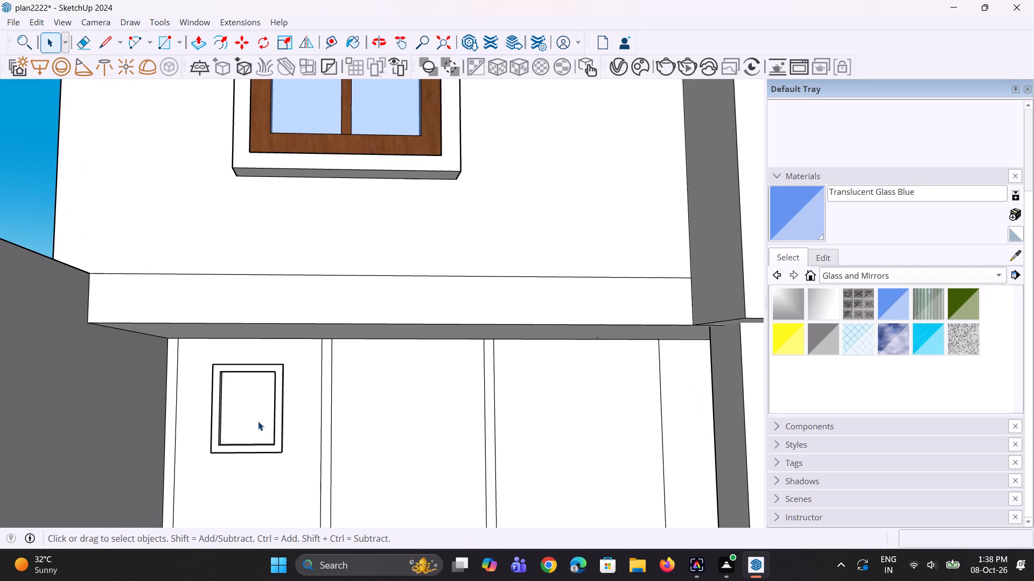
scroll(276, 431, down, 10)
key(m)
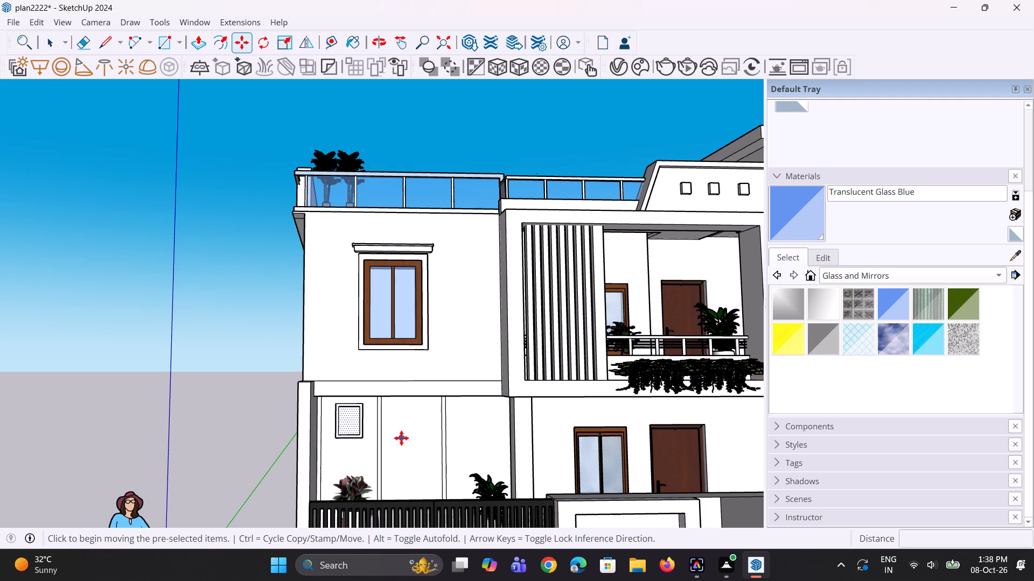
click(352, 430)
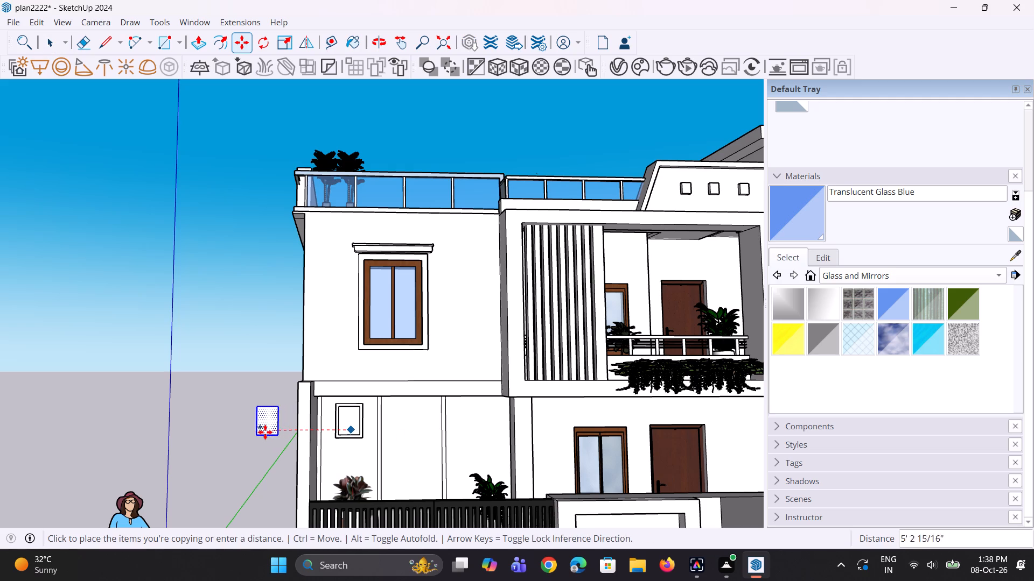
click(262, 432)
key(space)
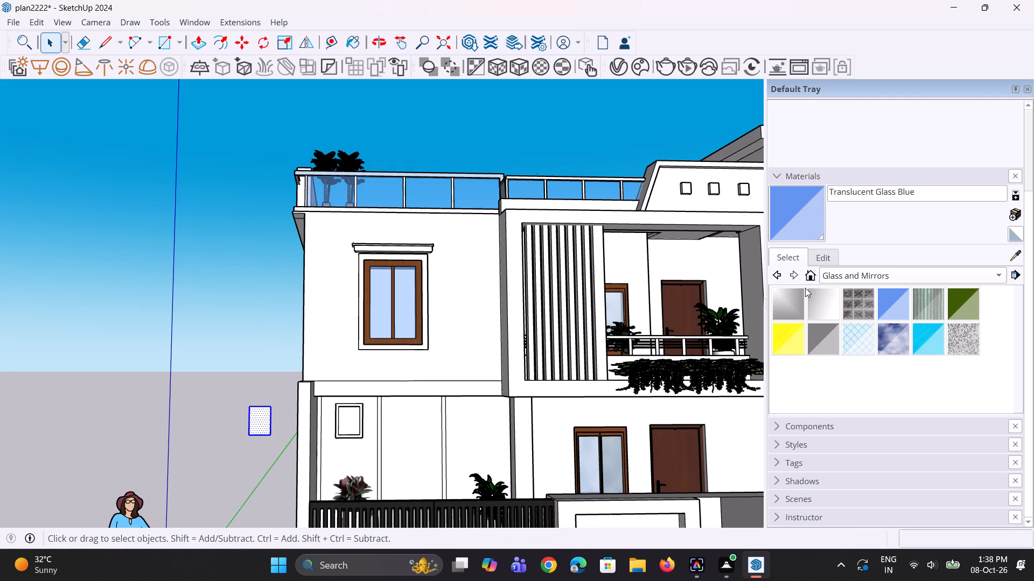
Paint the copied face in the open space beside the house with the Translucent Glass Blue material.
click(798, 225)
scroll(265, 453, up, 2)
click(262, 423)
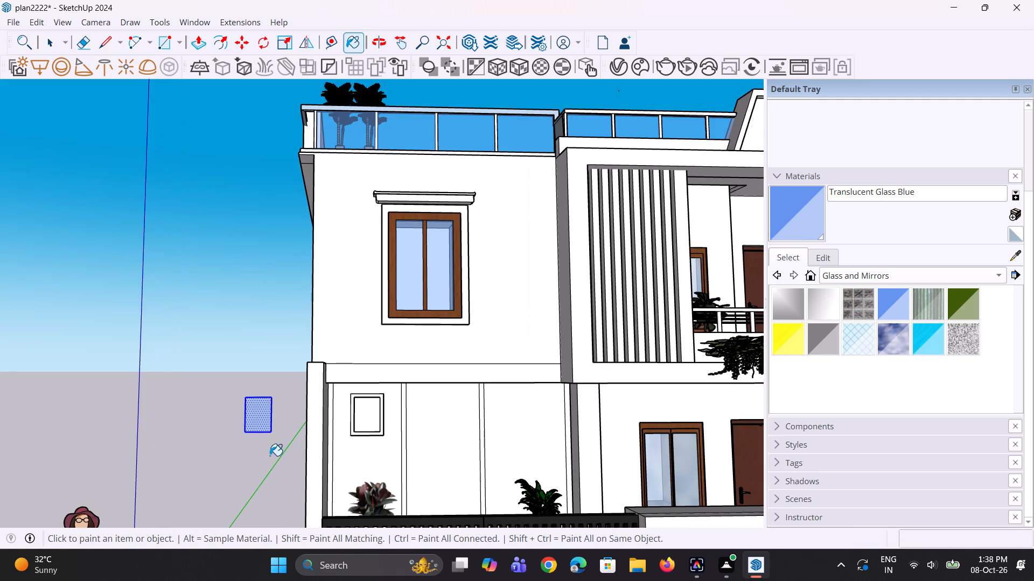
key(space)
key(space)
click(257, 469)
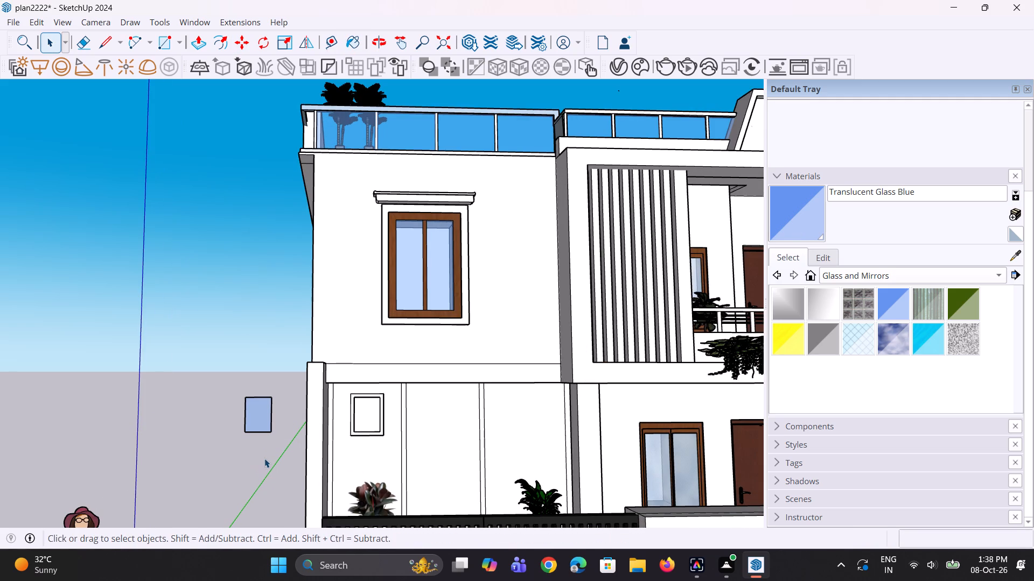
Move the blue glass panel about 5' 7" along the wall direction so it fits inside the raised picture frame.
key(m)
key(space)
click(260, 428)
drag(240, 367, 291, 455)
key(m)
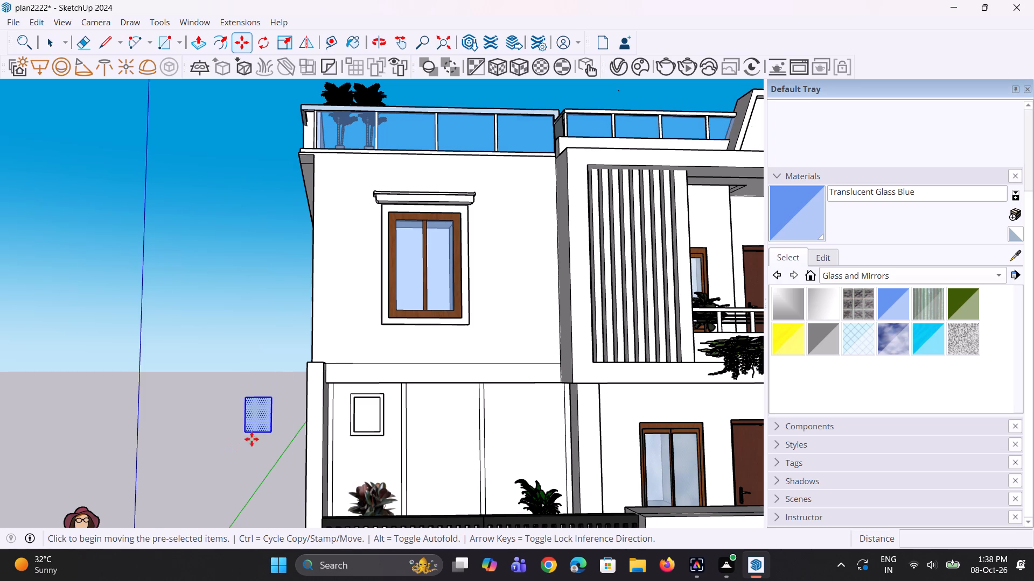
click(270, 432)
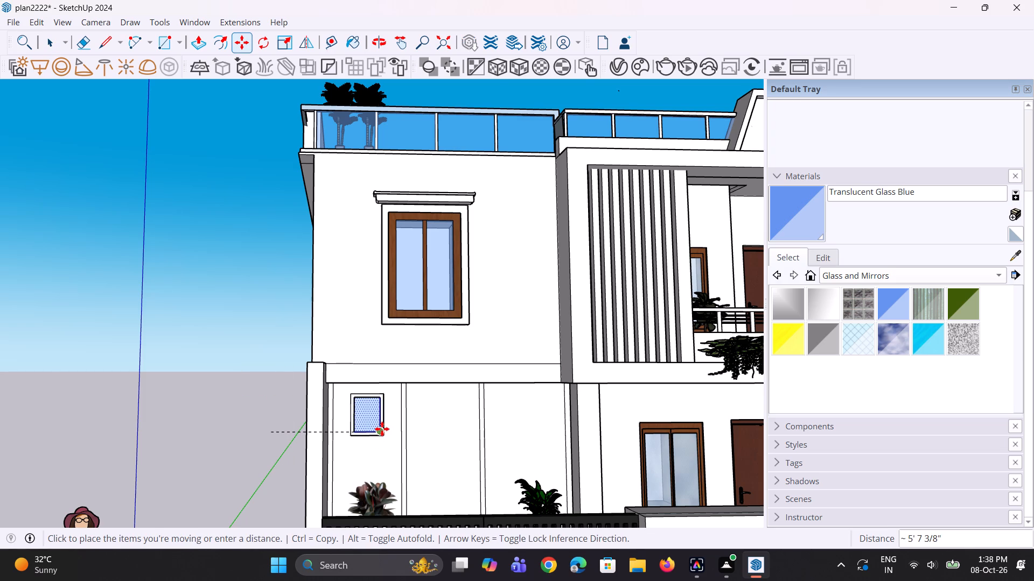
scroll(380, 429, up, 4)
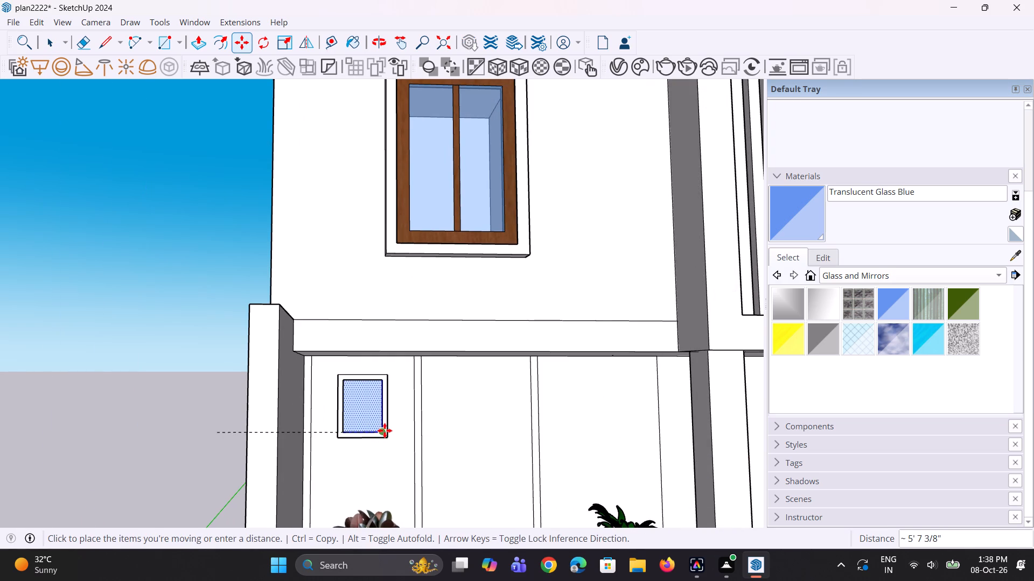
click(387, 427)
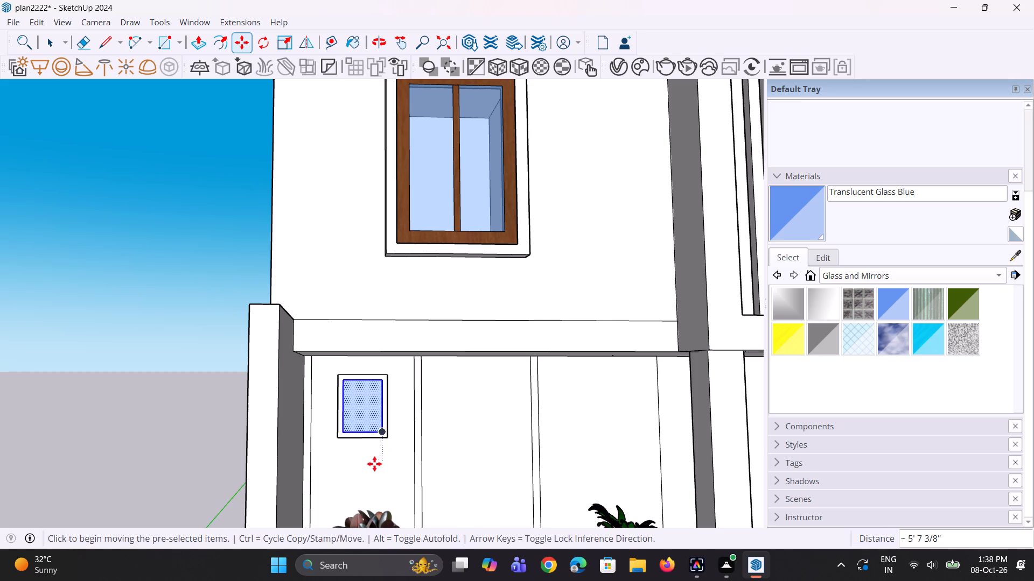
key(space)
key(space)
click(202, 455)
Examine the glazed wall picture, the porch and the whole house exterior from the front and from above.
scroll(394, 451, down, 7)
middle_drag(398, 446, 399, 450)
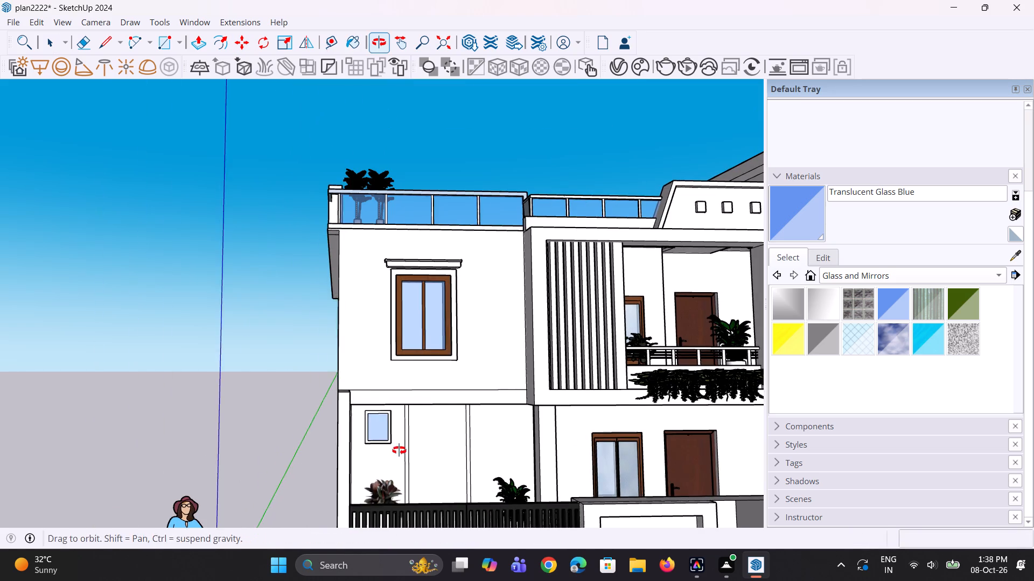
middle_drag(399, 450, 398, 461)
scroll(396, 459, down, 6)
middle_drag(392, 443, 383, 430)
scroll(370, 447, down, 4)
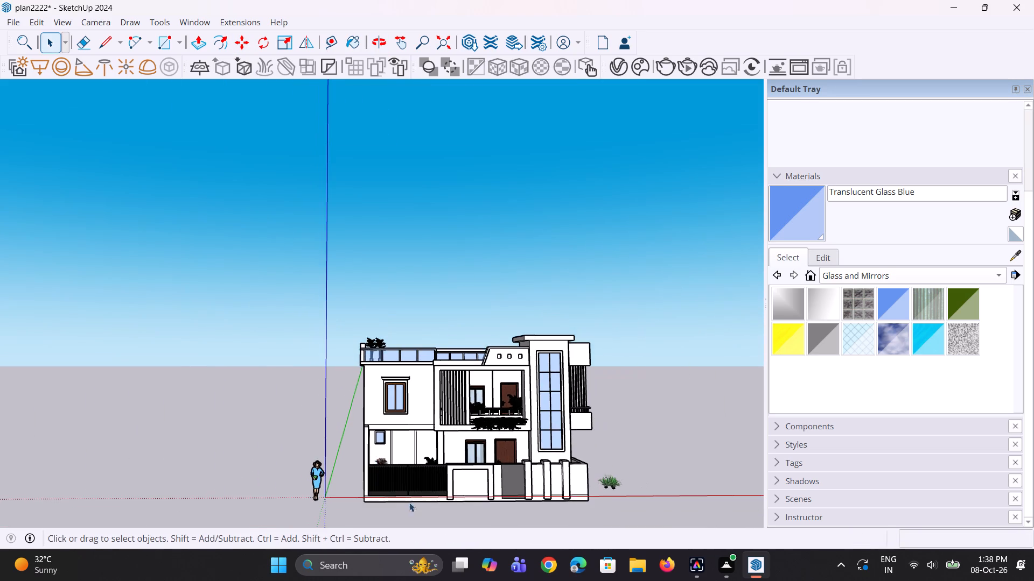
middle_drag(409, 502, 400, 562)
scroll(452, 455, down, 1)
middle_drag(452, 455, 440, 498)
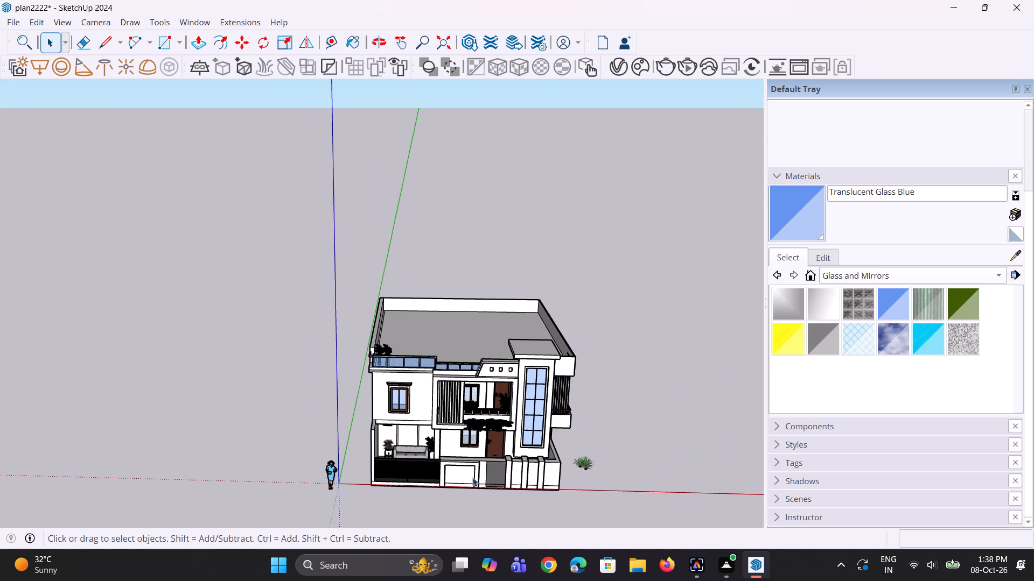
scroll(473, 477, up, 9)
middle_drag(440, 444, 442, 496)
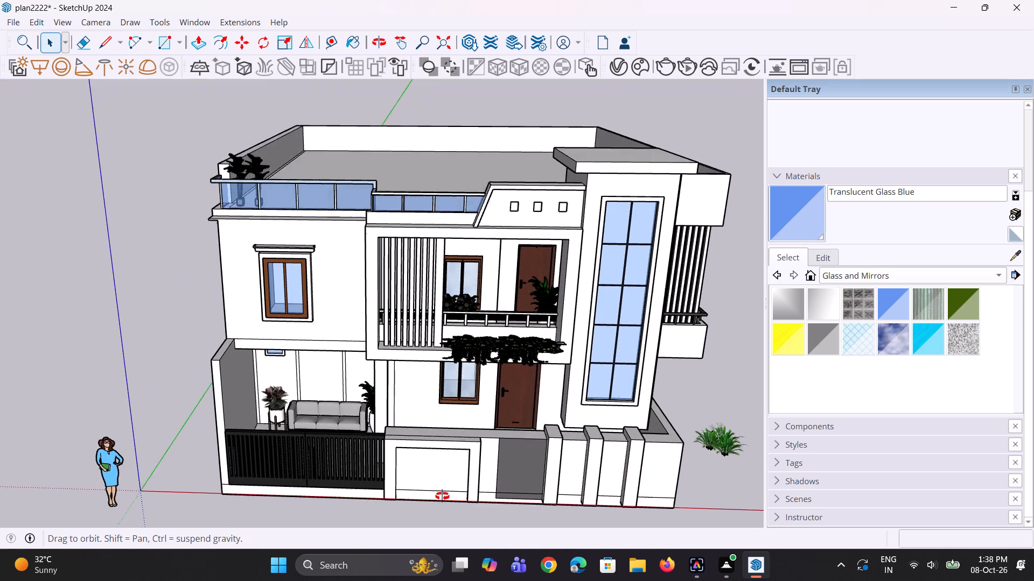
middle_drag(442, 496, 490, 479)
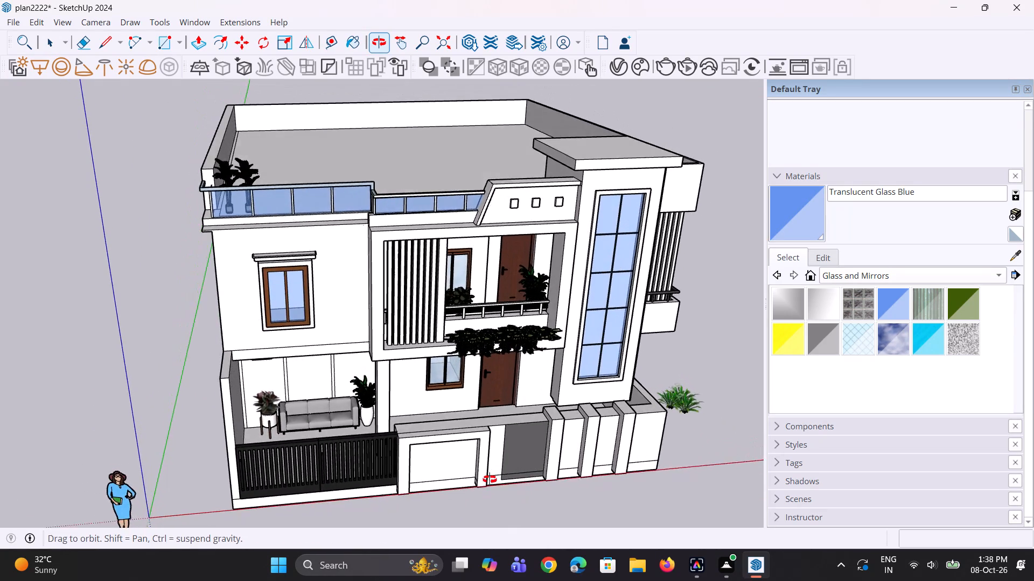
middle_drag(490, 479, 463, 477)
scroll(464, 476, down, 3)
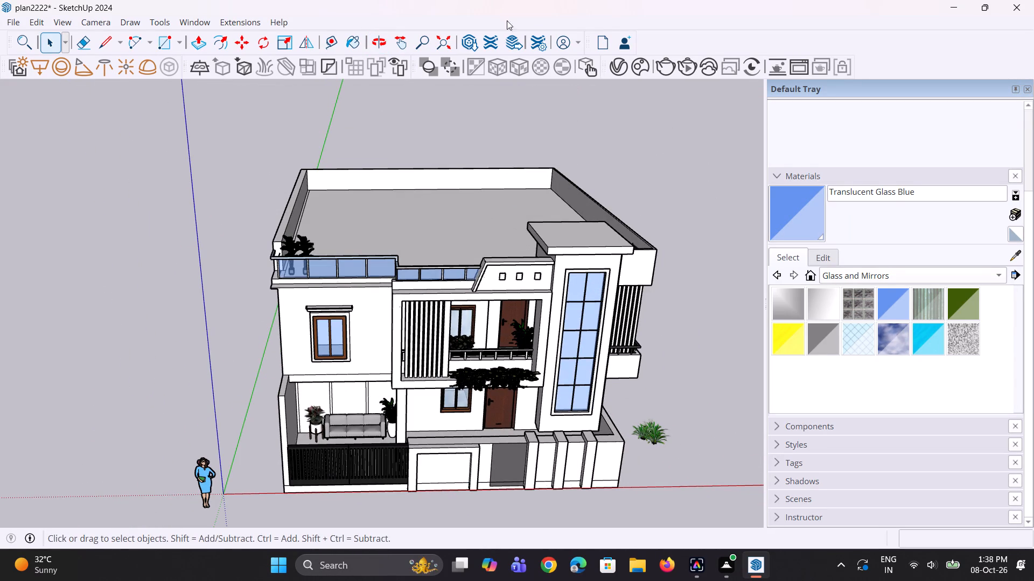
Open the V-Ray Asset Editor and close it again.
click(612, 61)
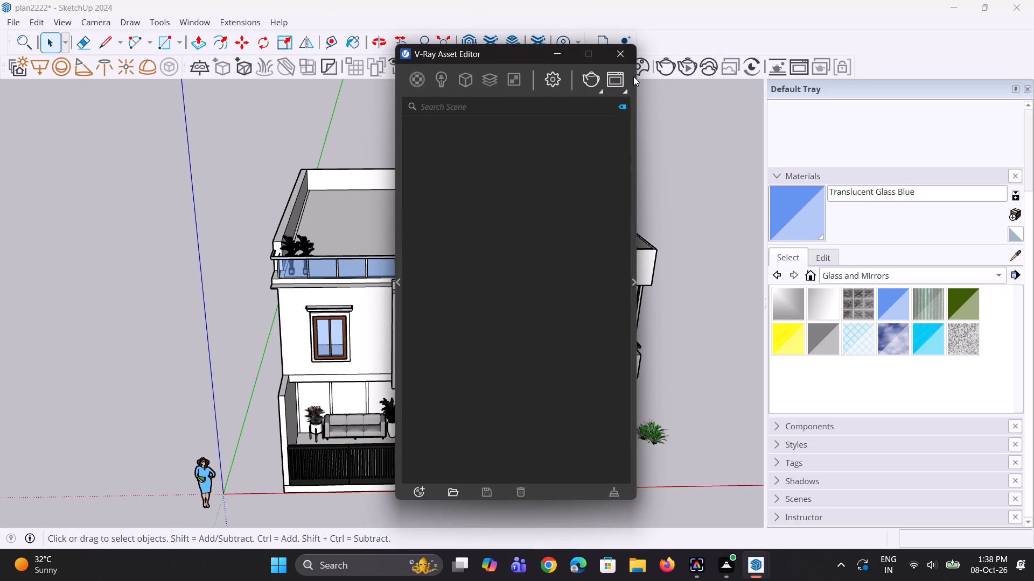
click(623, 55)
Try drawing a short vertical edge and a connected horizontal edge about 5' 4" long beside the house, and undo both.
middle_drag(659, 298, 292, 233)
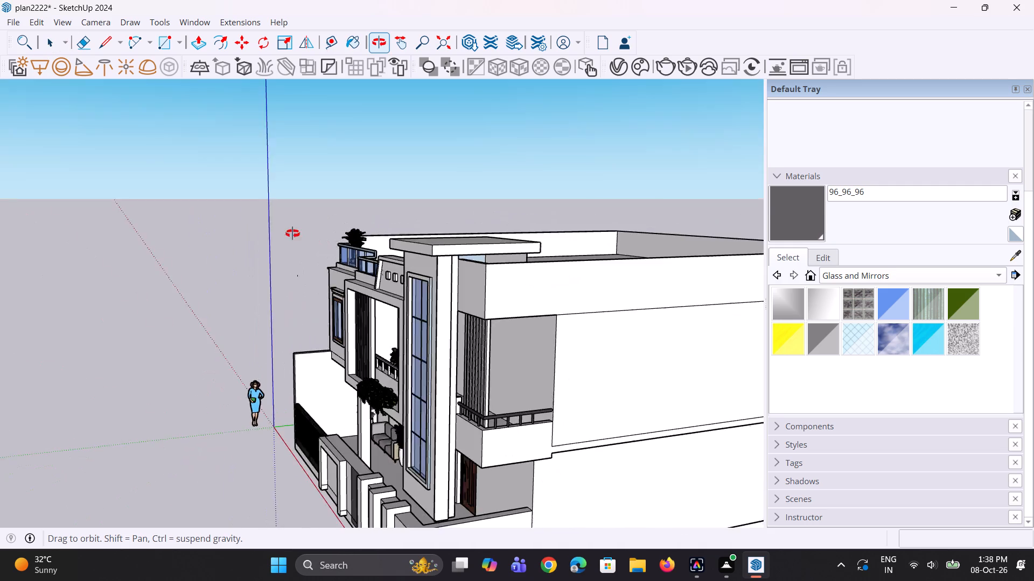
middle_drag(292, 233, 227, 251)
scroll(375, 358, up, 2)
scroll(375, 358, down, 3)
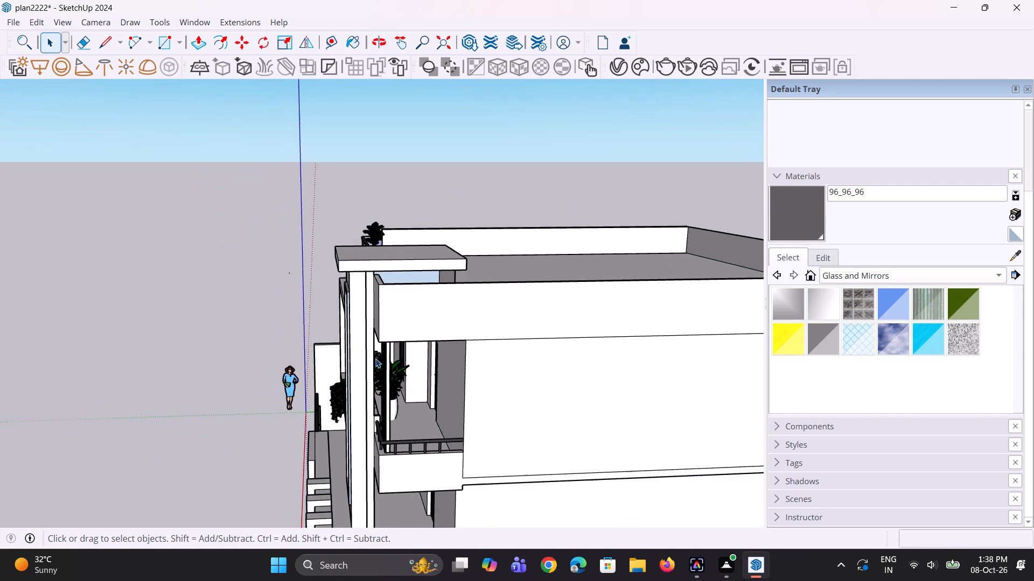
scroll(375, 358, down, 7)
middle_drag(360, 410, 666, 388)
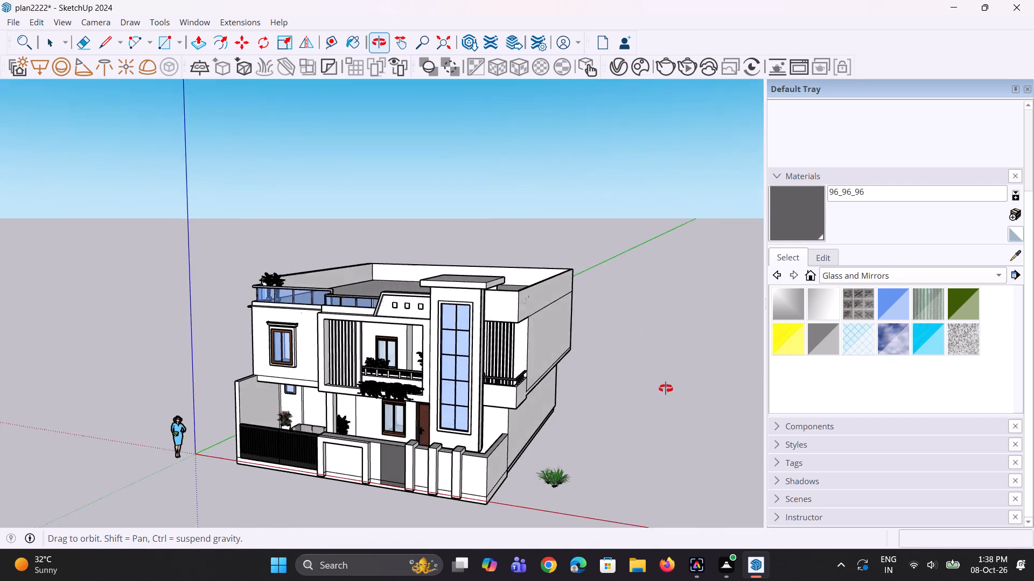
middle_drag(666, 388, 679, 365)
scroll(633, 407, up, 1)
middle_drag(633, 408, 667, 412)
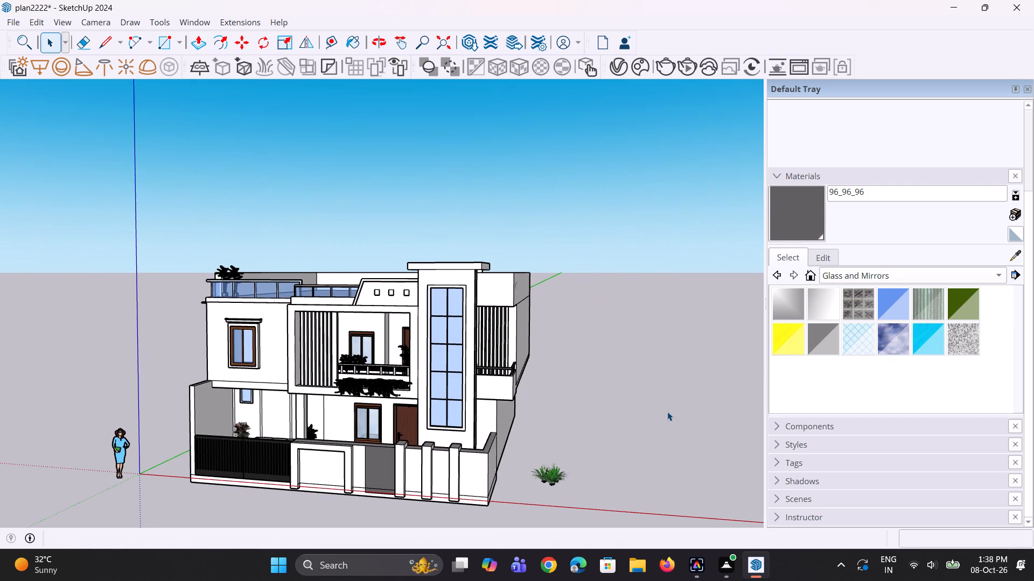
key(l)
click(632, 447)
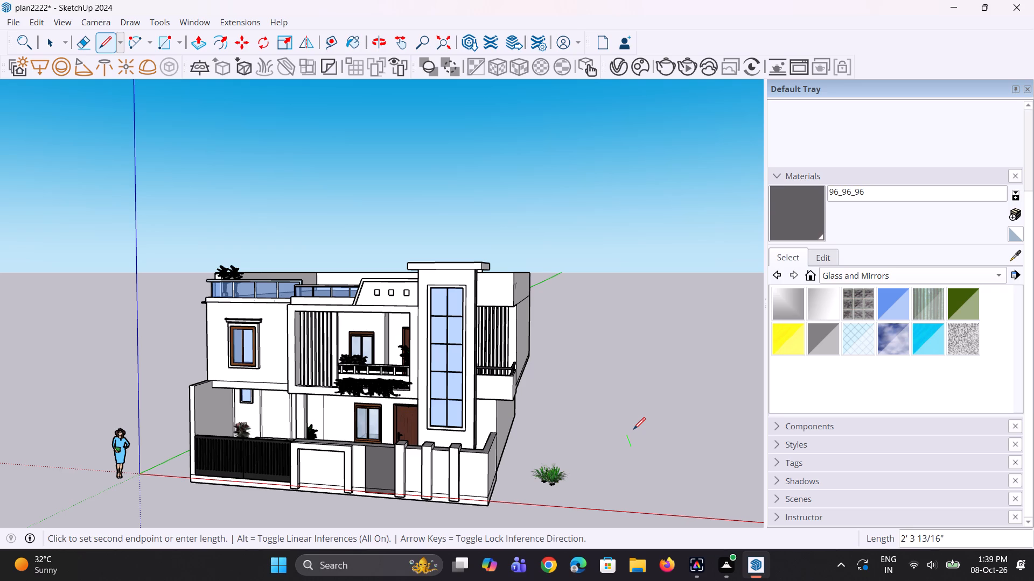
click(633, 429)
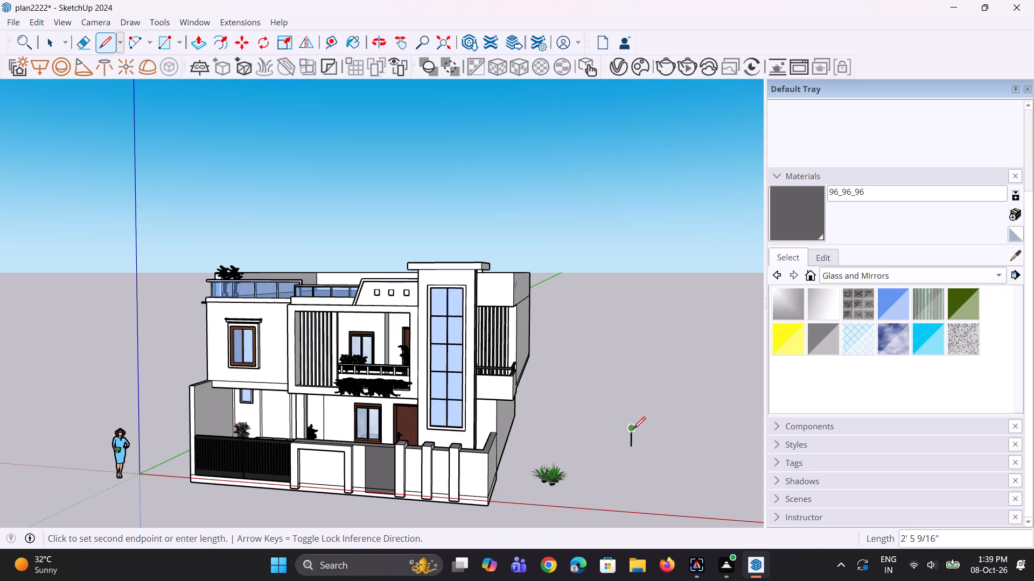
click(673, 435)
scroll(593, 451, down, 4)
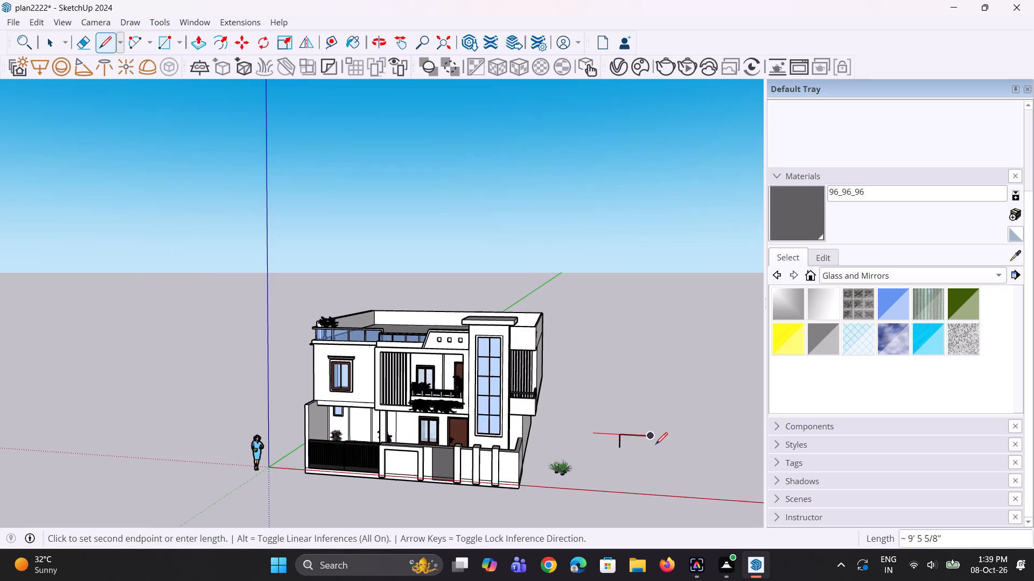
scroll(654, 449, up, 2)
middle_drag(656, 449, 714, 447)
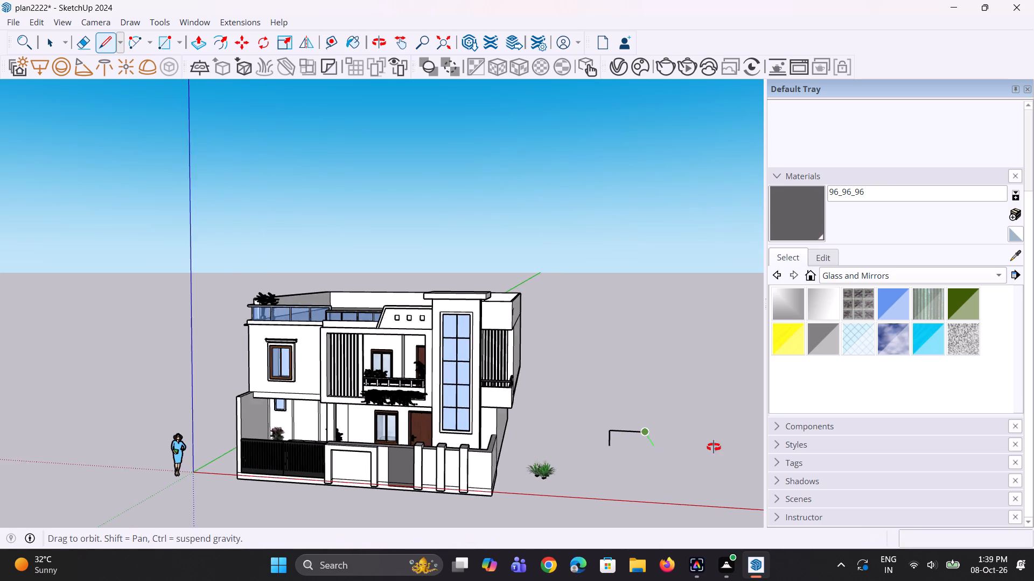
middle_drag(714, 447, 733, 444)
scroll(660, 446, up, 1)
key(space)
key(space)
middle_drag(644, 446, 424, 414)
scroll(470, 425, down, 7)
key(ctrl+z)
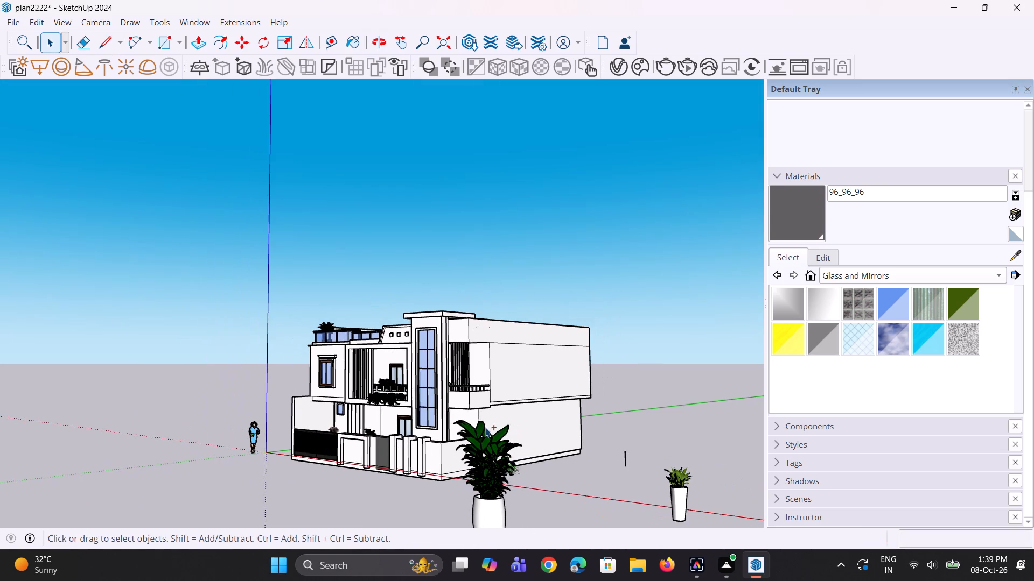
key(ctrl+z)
Delete the tall potted plant, the small potted plant and the grass clump left standing beside the house.
scroll(526, 442, down, 4)
middle_drag(496, 459, 527, 472)
click(533, 483)
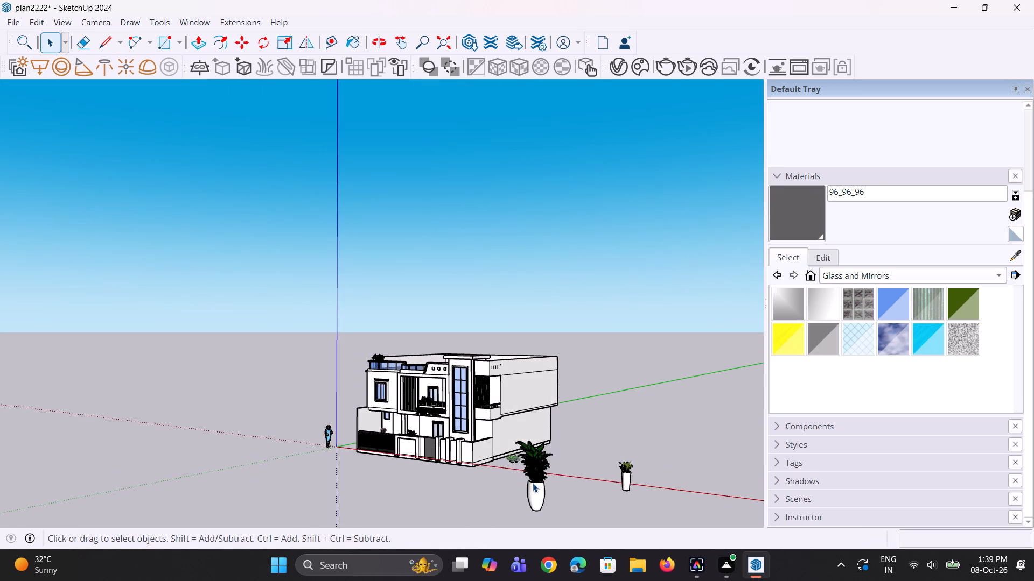
scroll(541, 481, up, 2)
key(Delete)
click(641, 486)
key(Delete)
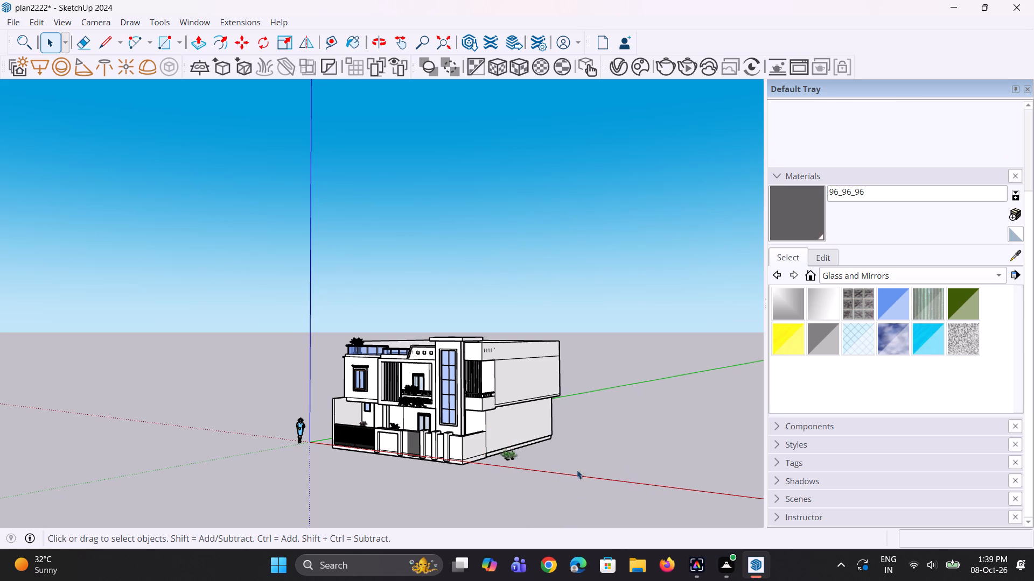
scroll(529, 458, up, 1)
click(502, 457)
key(Delete)
Draw a short vertical riser beside the house's front corner and a connected horizontal tread about 3' long.
scroll(504, 466, down, 3)
middle_drag(416, 462, 524, 479)
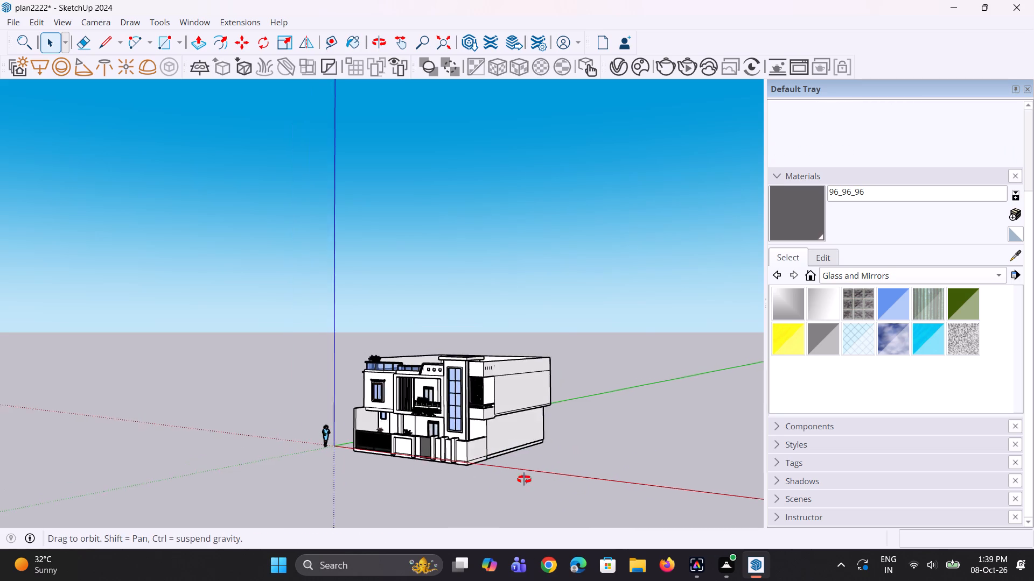
middle_drag(524, 479, 583, 487)
scroll(578, 466, up, 6)
middle_drag(578, 462, 553, 455)
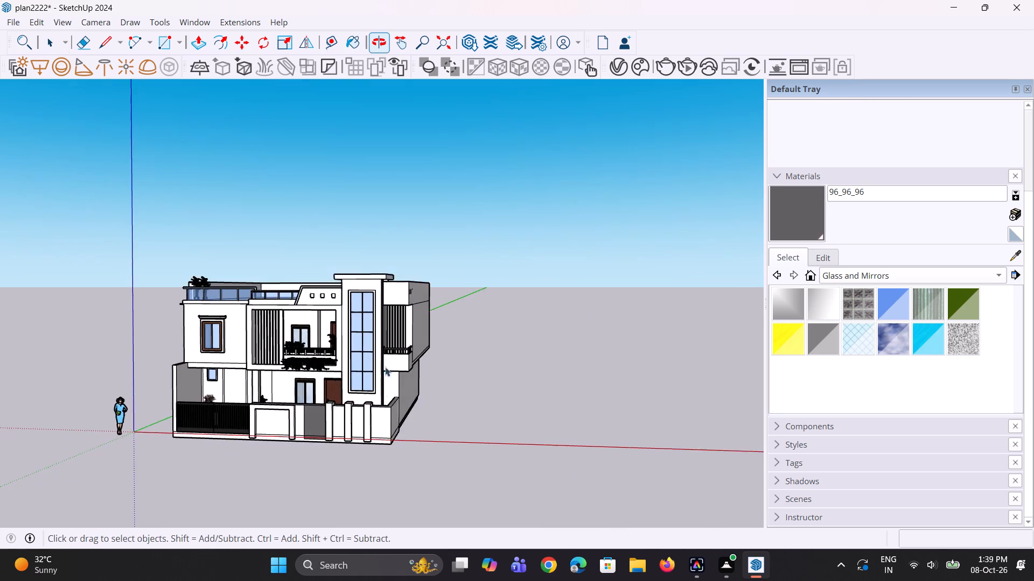
scroll(379, 336, up, 5)
key(l)
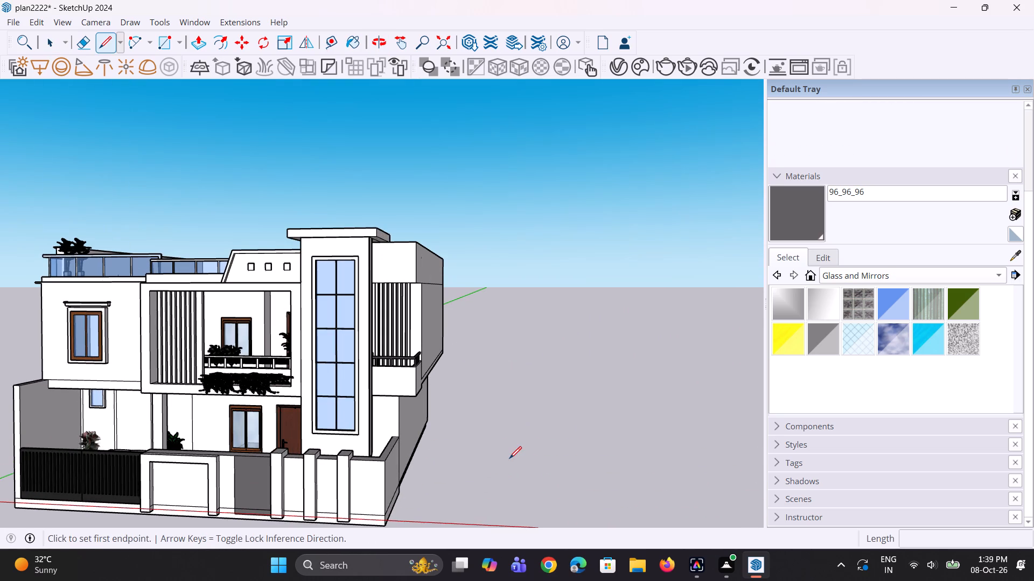
scroll(493, 455, down, 2)
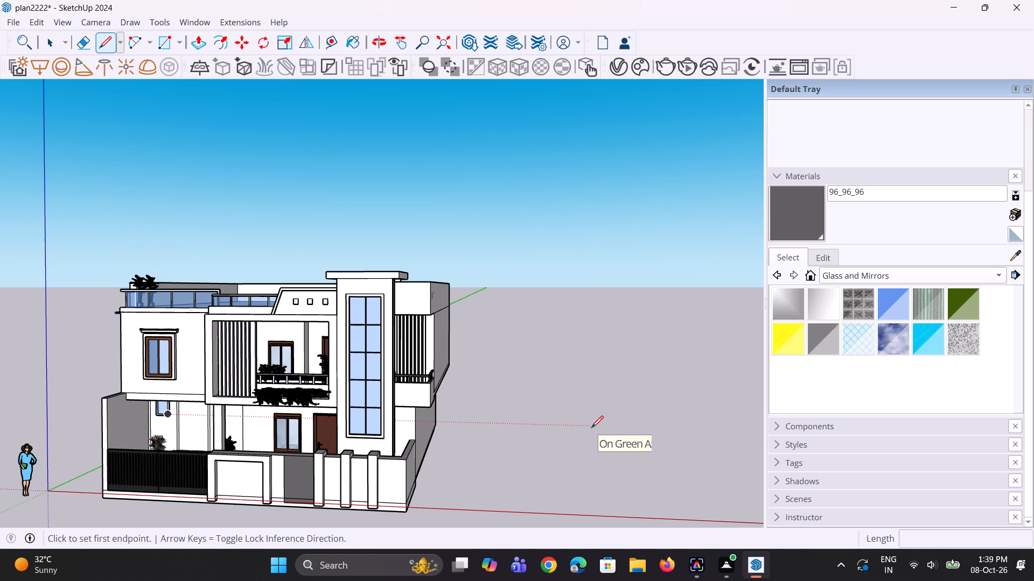
scroll(497, 428, down, 2)
middle_drag(505, 497, 506, 488)
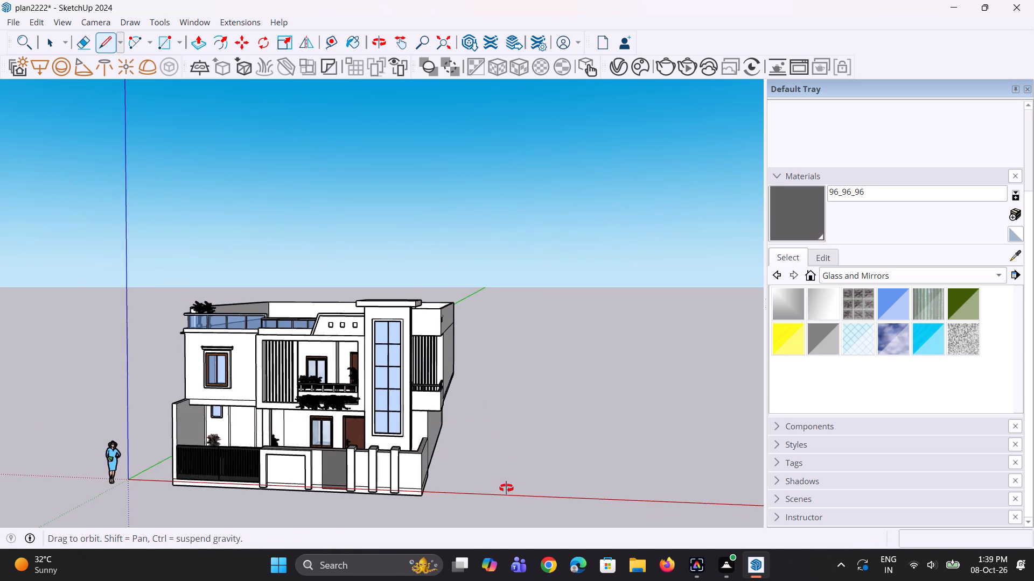
middle_drag(506, 488, 505, 479)
scroll(471, 499, up, 6)
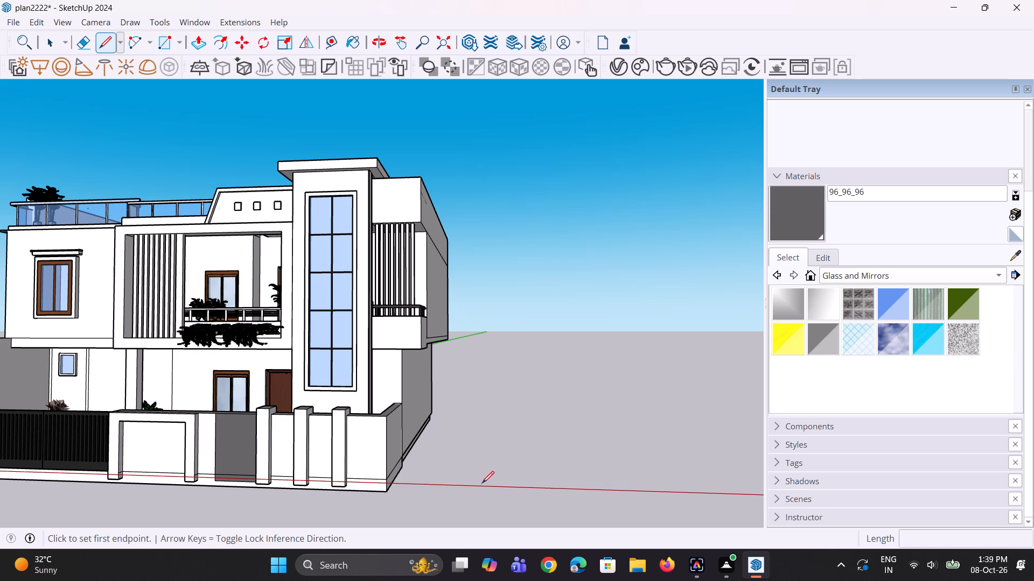
click(461, 495)
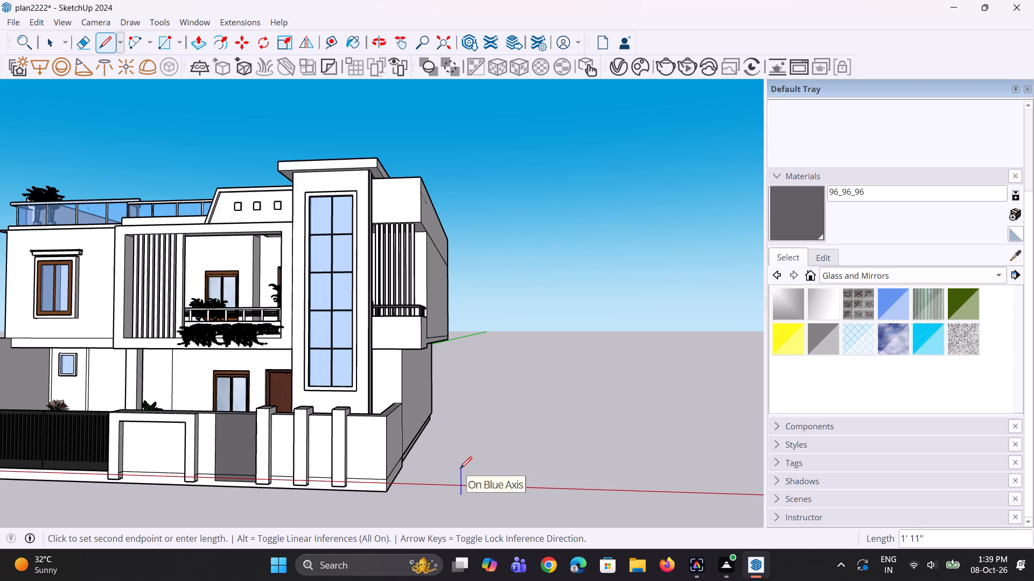
click(460, 477)
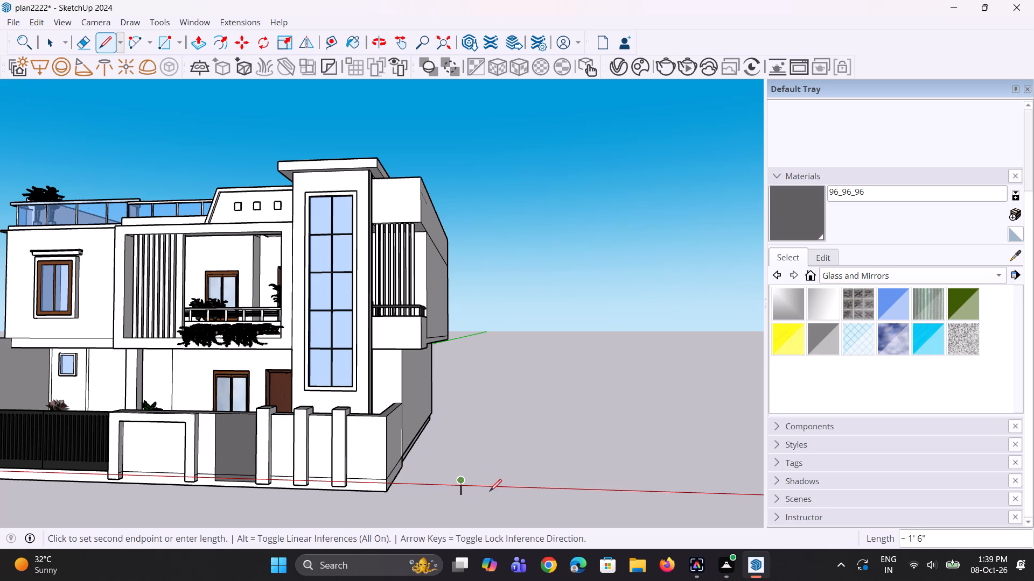
click(504, 493)
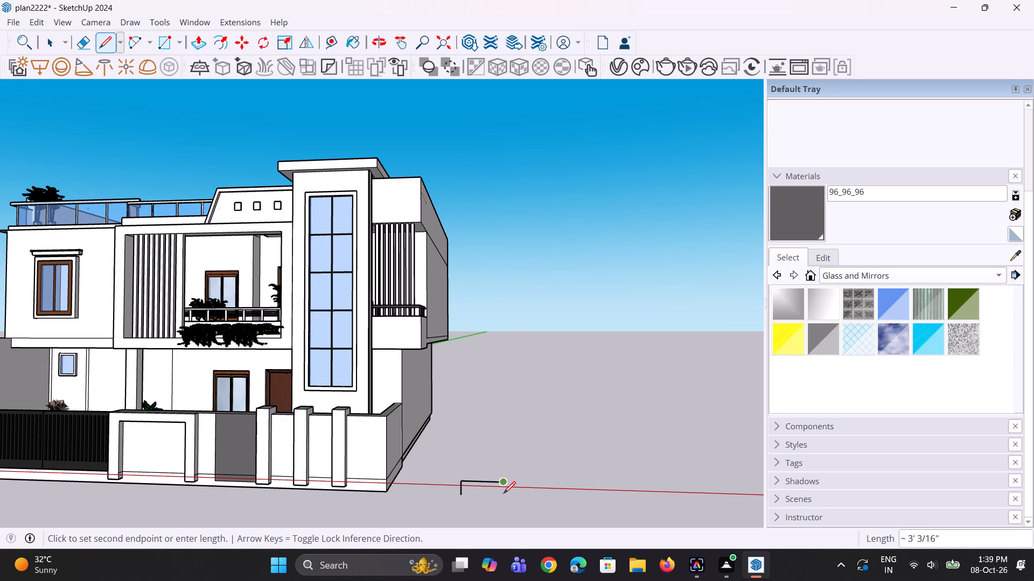
middle_drag(513, 495, 583, 484)
scroll(555, 483, up, 2)
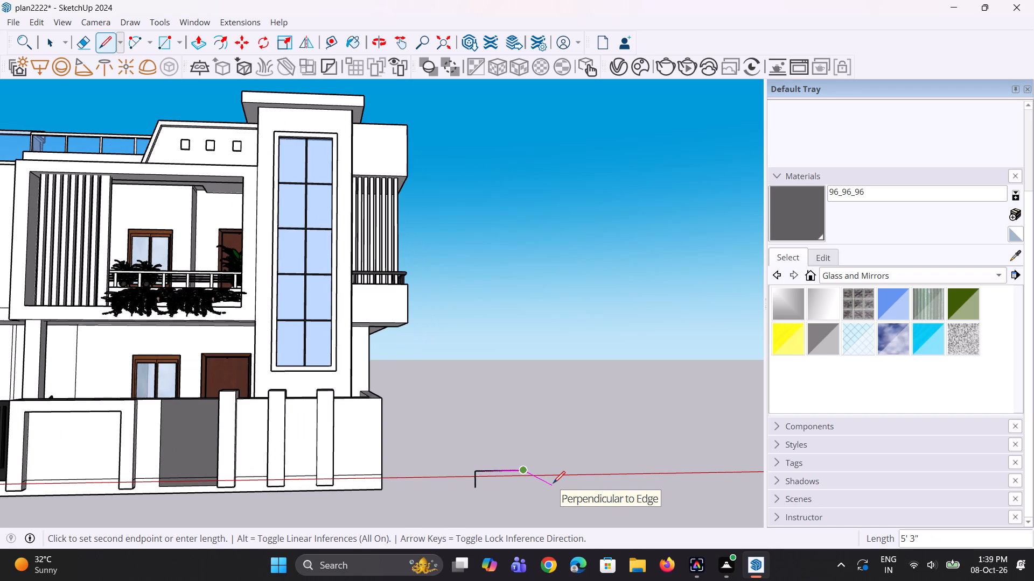
key(space)
Copy the riser and tread from the riser's foot to the tread's free end, multiplying the copy by 6.
middle_drag(486, 472, 390, 491)
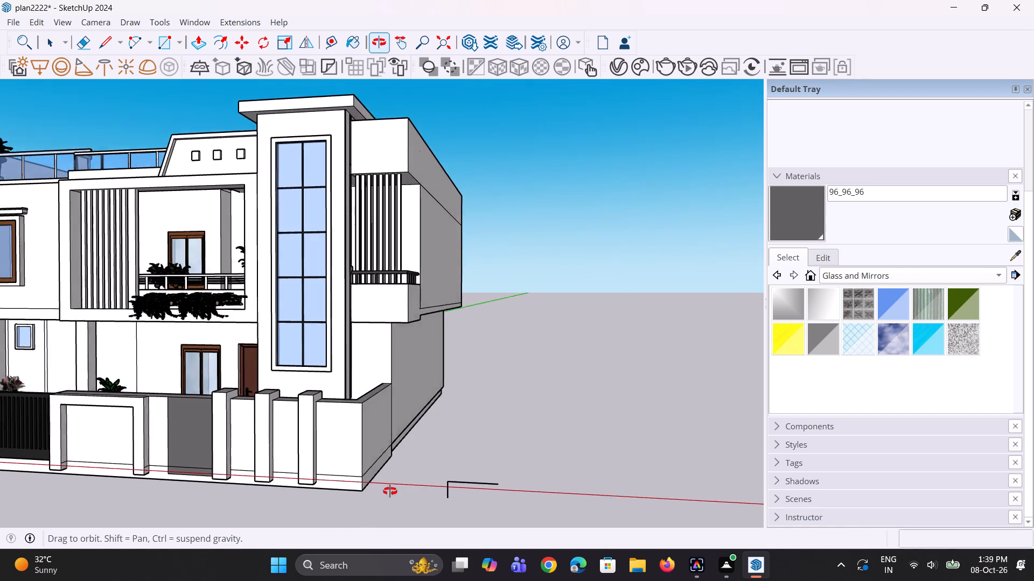
middle_drag(390, 491, 416, 491)
scroll(420, 489, down, 3)
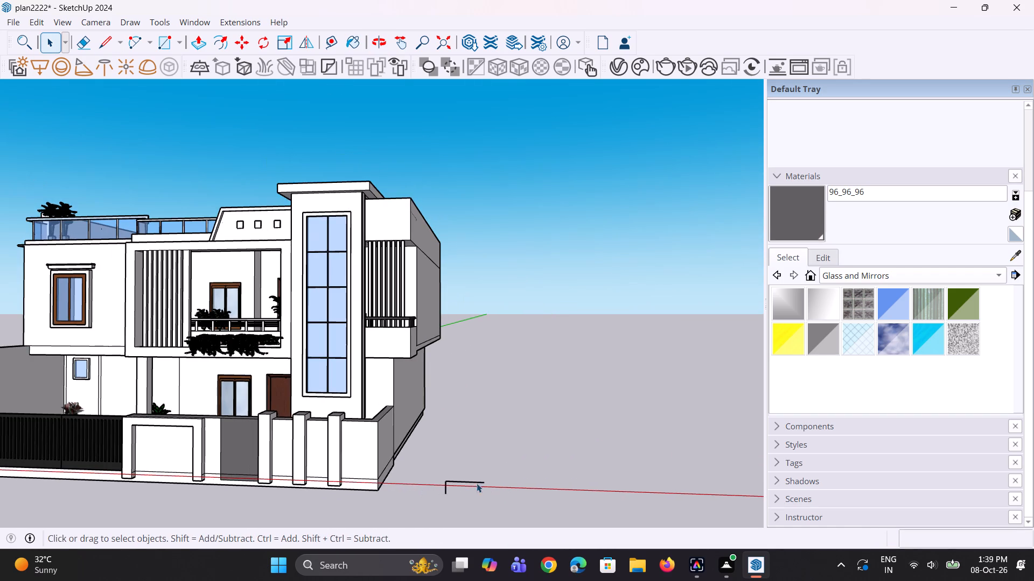
drag(431, 455, 522, 504)
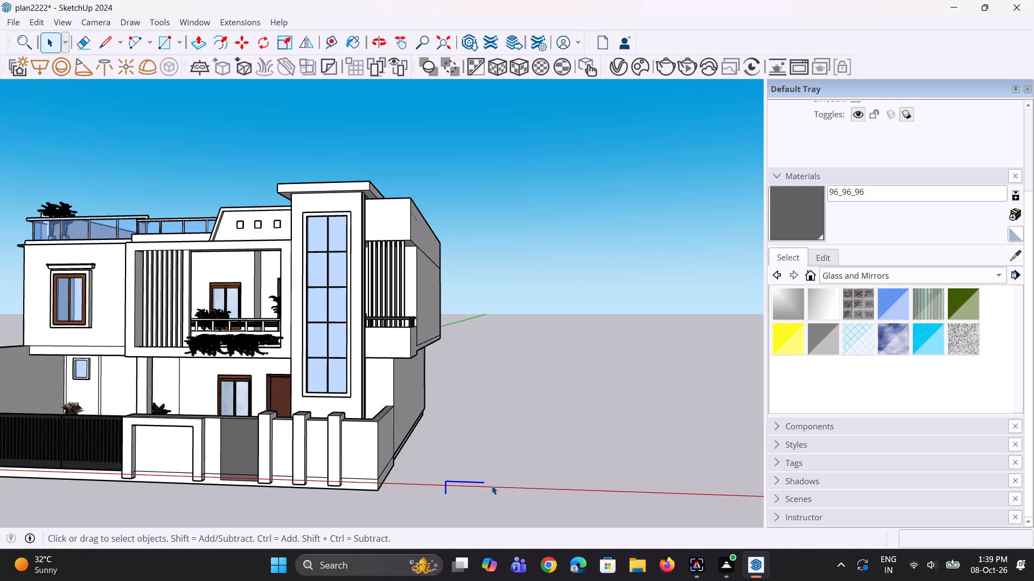
key(m)
click(450, 492)
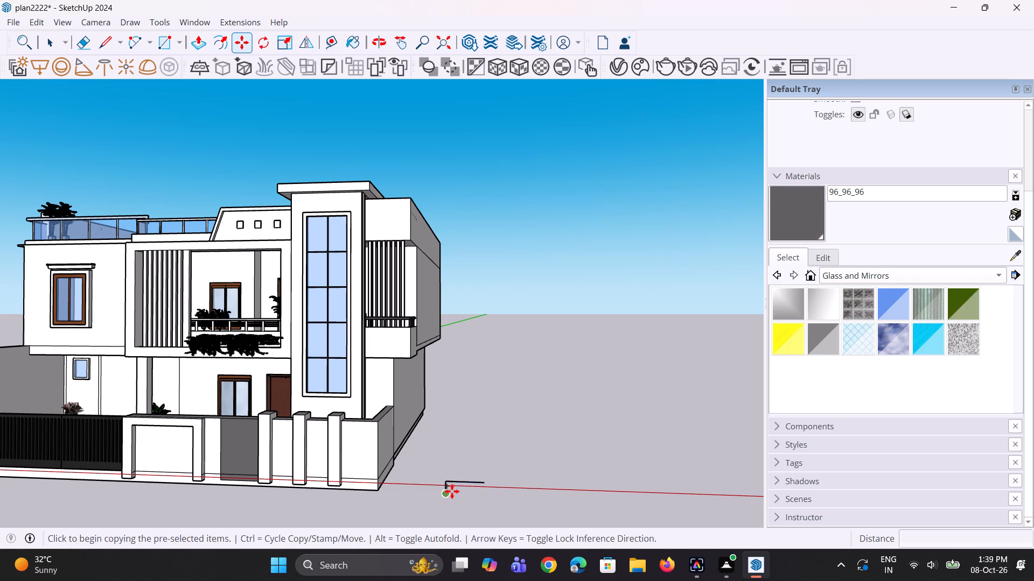
scroll(487, 481, up, 3)
click(487, 483)
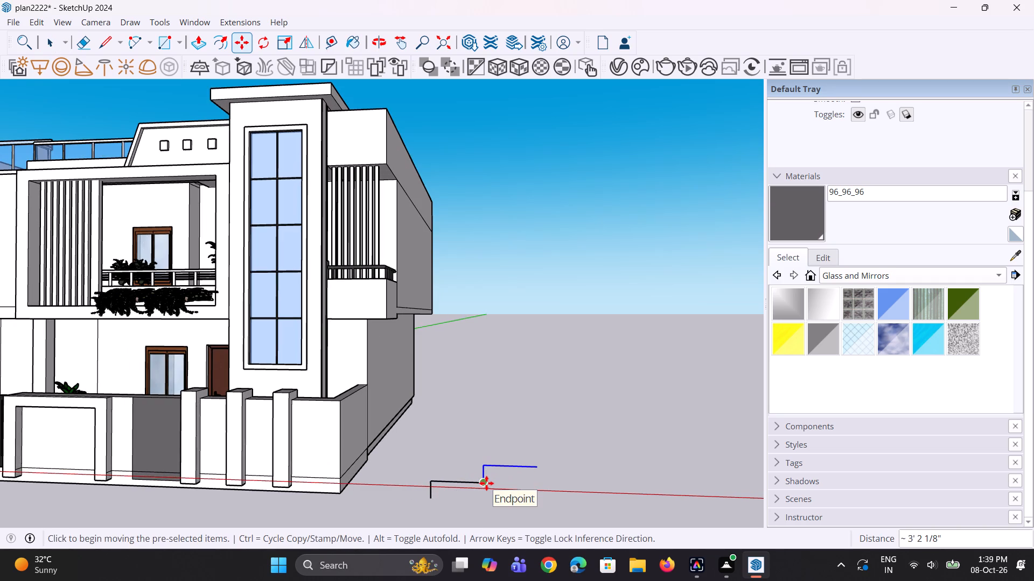
key(asterisk)
key(6)
key(Return)
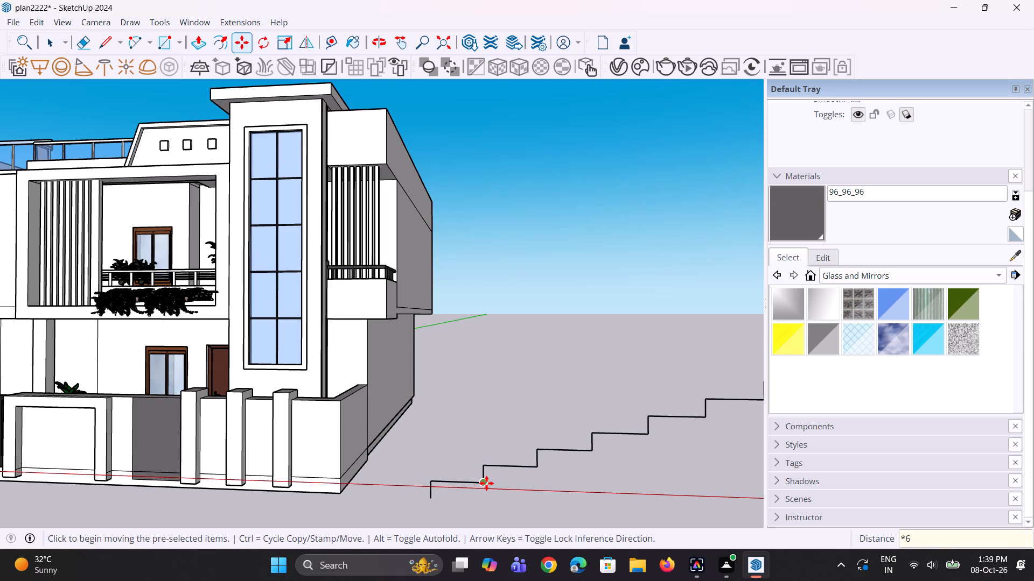
Close the stair profile with a bottom edge about 3' long and a sloping edge about 19' 5" to the top tread's end.
scroll(472, 490, down, 8)
scroll(427, 500, up, 2)
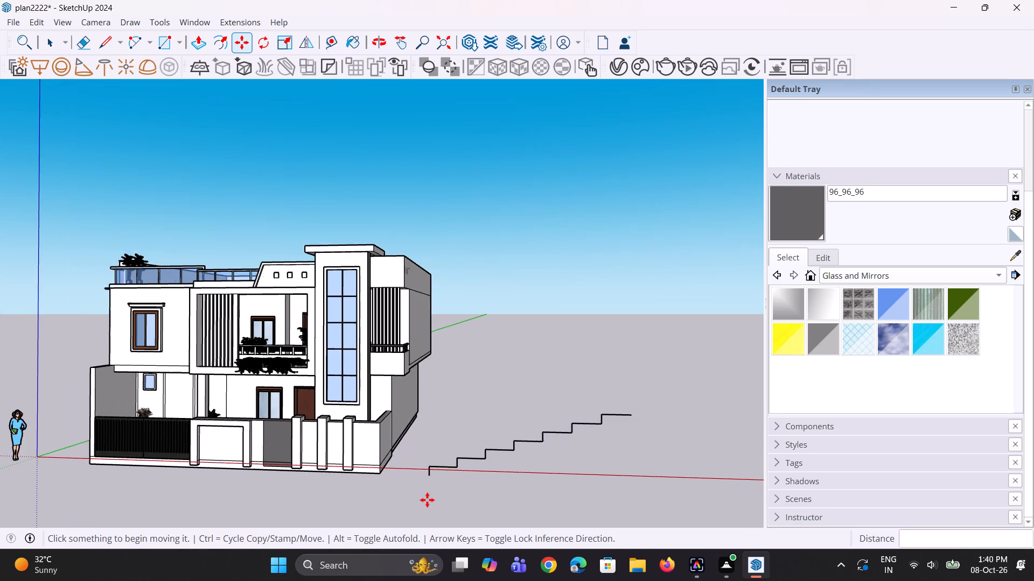
scroll(428, 500, up, 2)
key(l)
scroll(444, 481, up, 1)
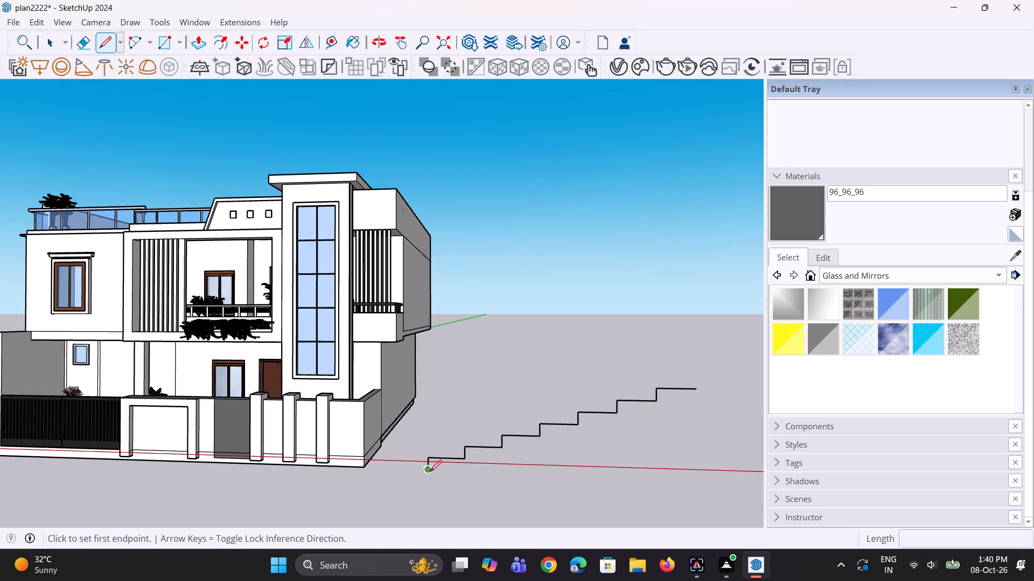
click(430, 472)
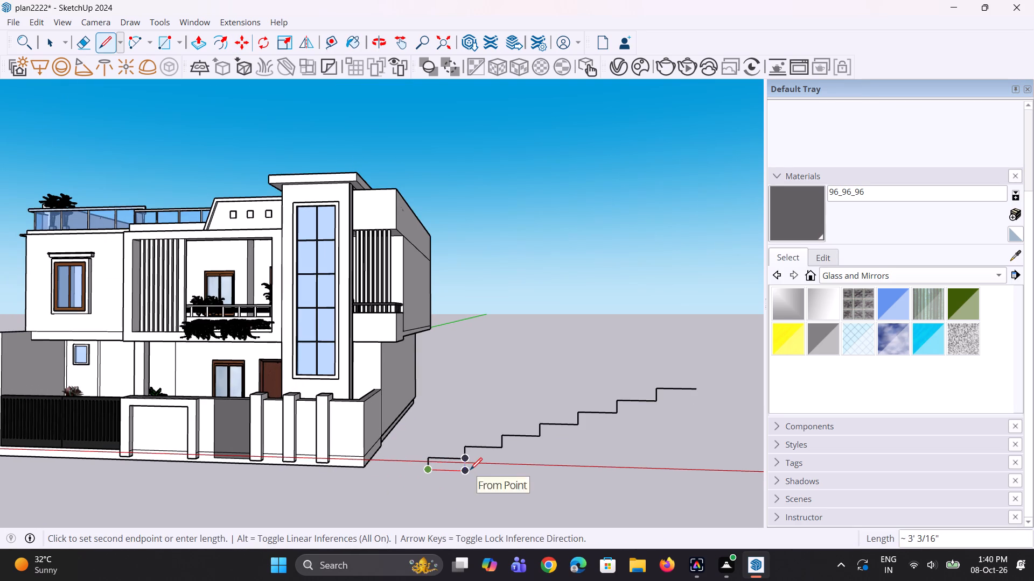
click(470, 470)
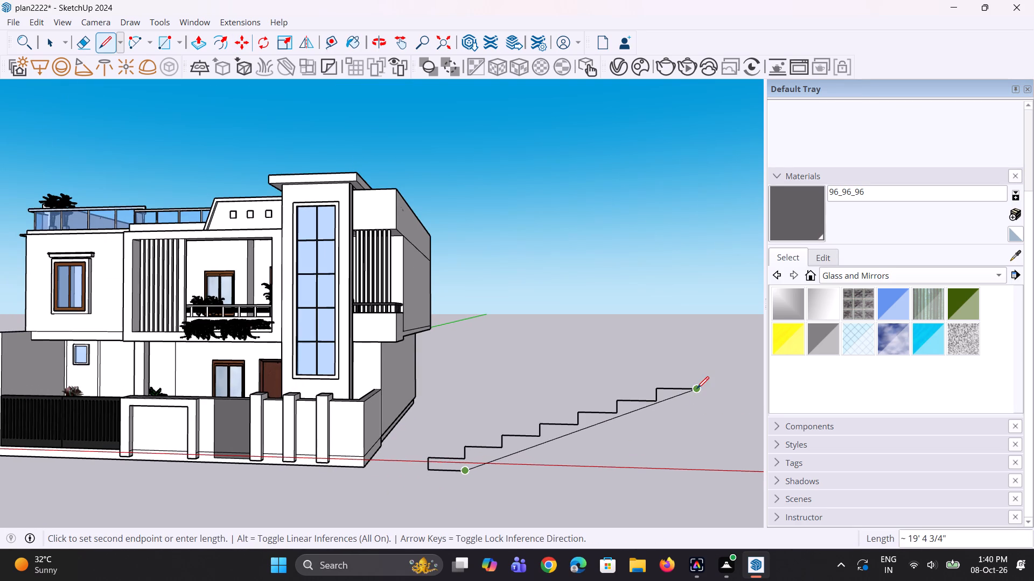
click(693, 391)
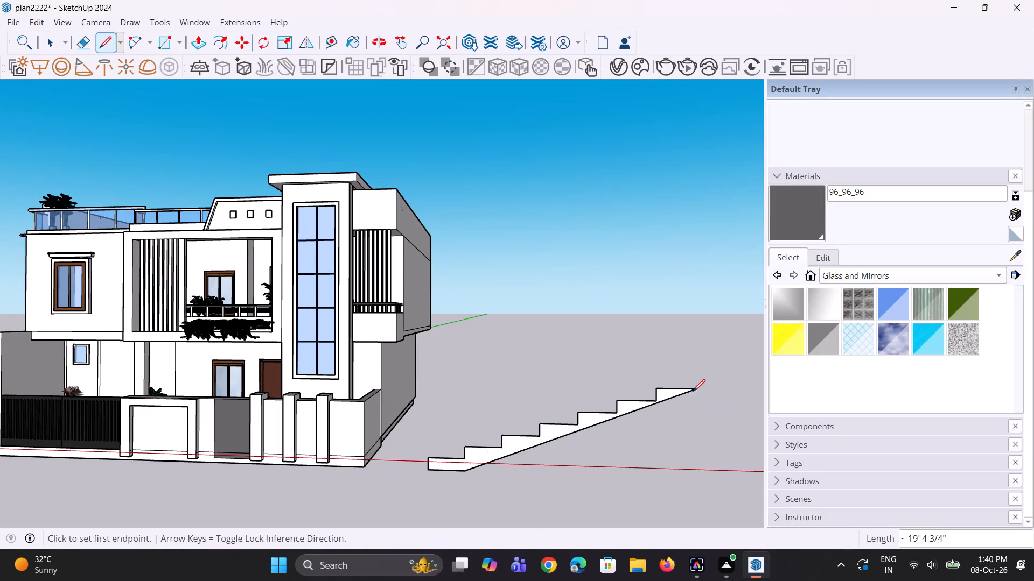
key(space)
Push/Pull the closed stair profile about 4' 6" into a solid flight of stairs.
key(p)
click(627, 409)
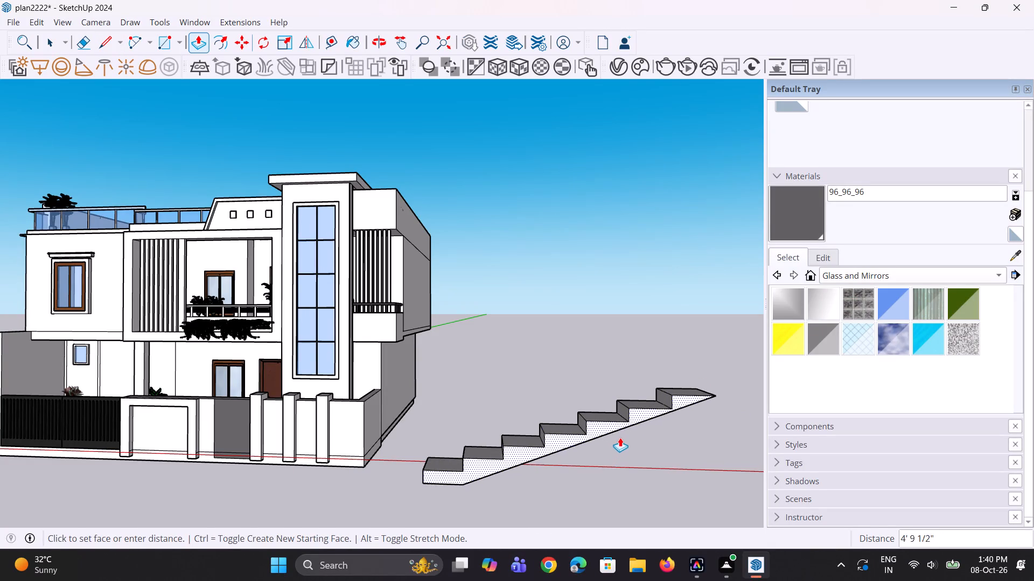
click(621, 436)
middle_drag(495, 445, 655, 506)
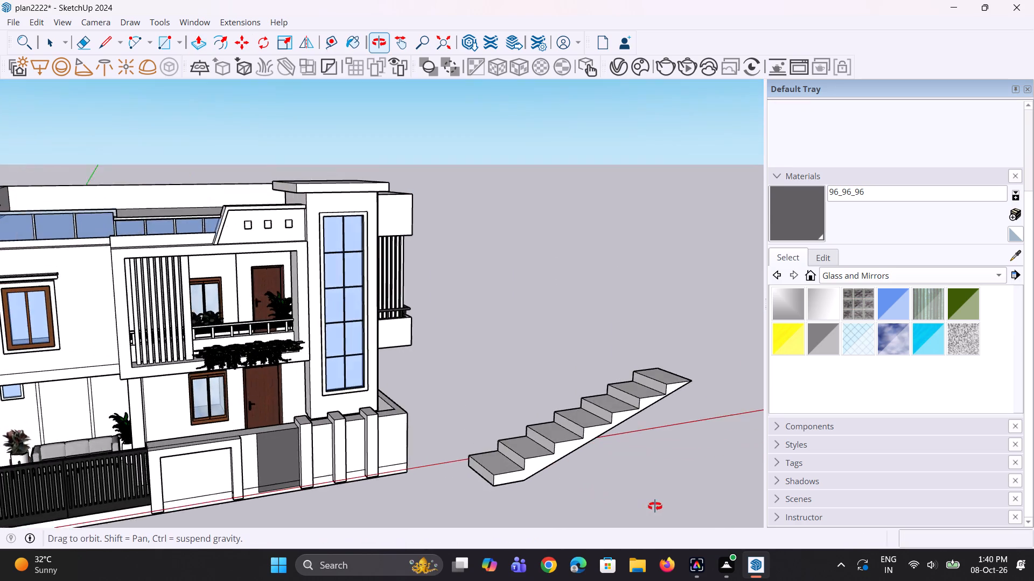
middle_drag(655, 506, 689, 491)
scroll(574, 437, down, 4)
middle_drag(565, 438, 498, 418)
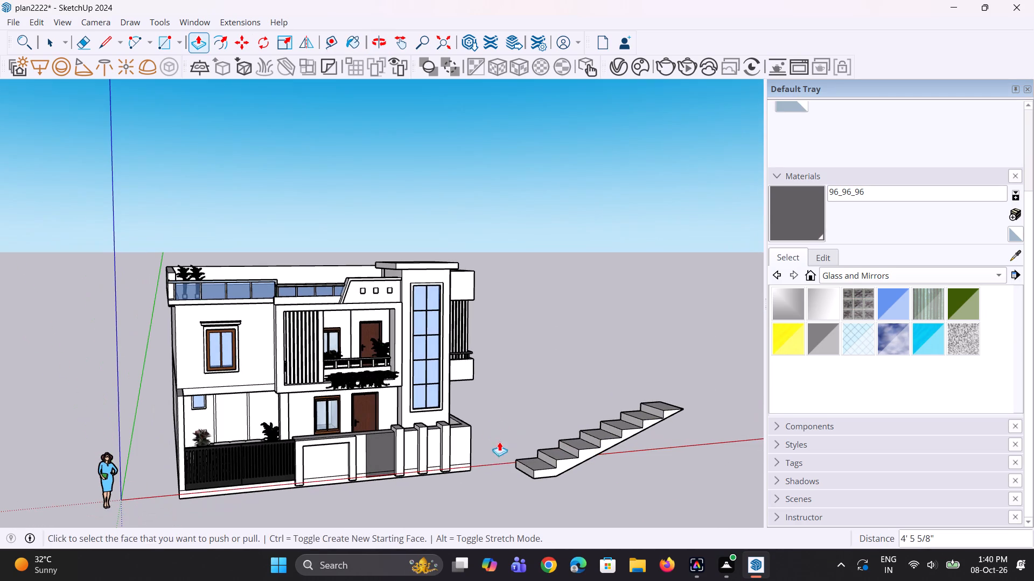
scroll(498, 464, down, 1)
key(space)
key(space)
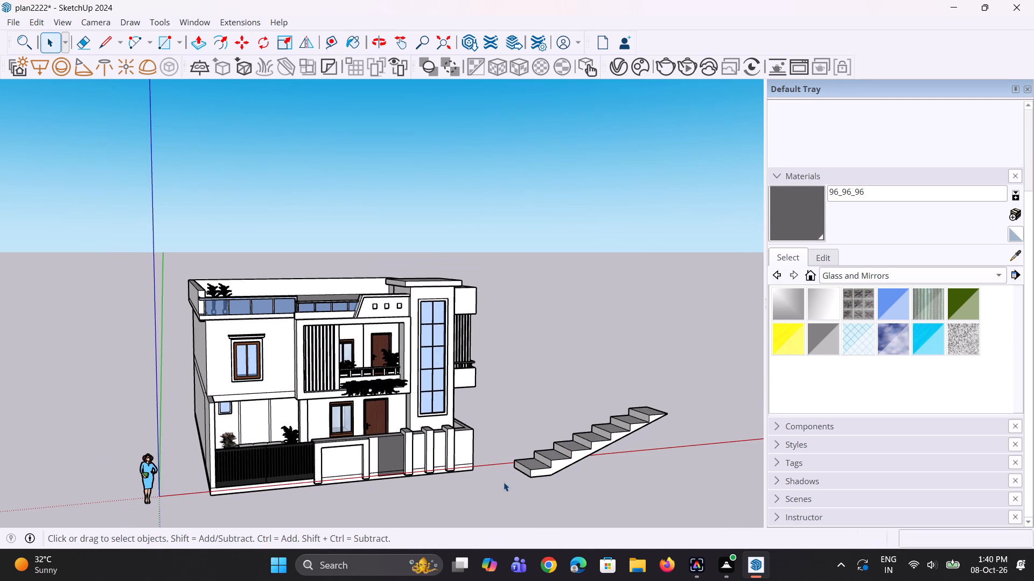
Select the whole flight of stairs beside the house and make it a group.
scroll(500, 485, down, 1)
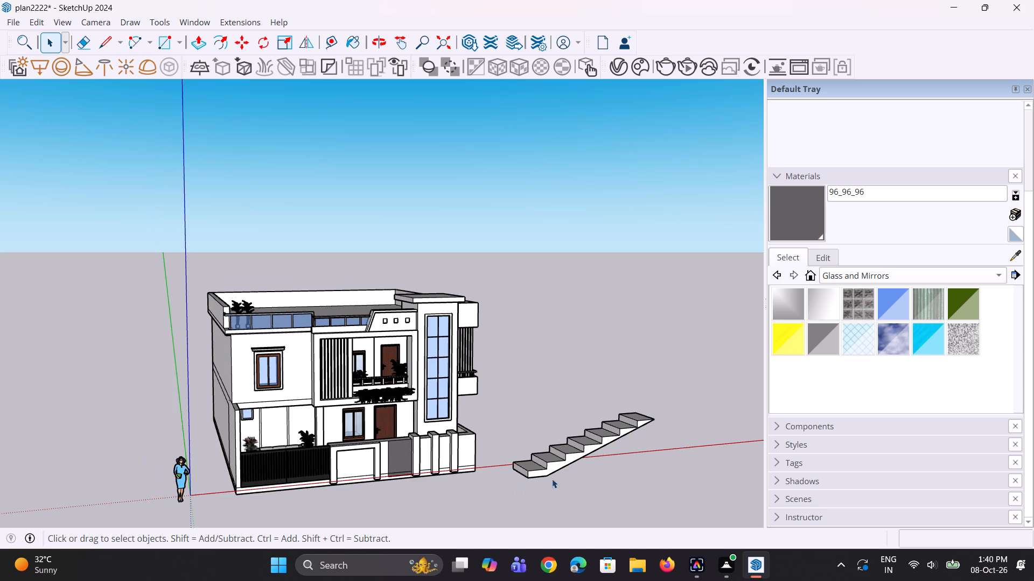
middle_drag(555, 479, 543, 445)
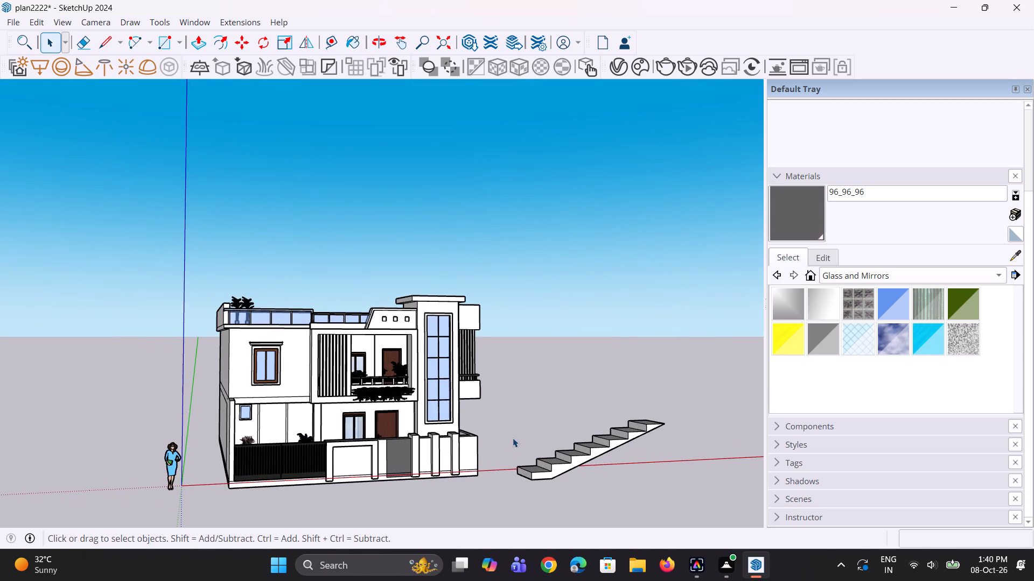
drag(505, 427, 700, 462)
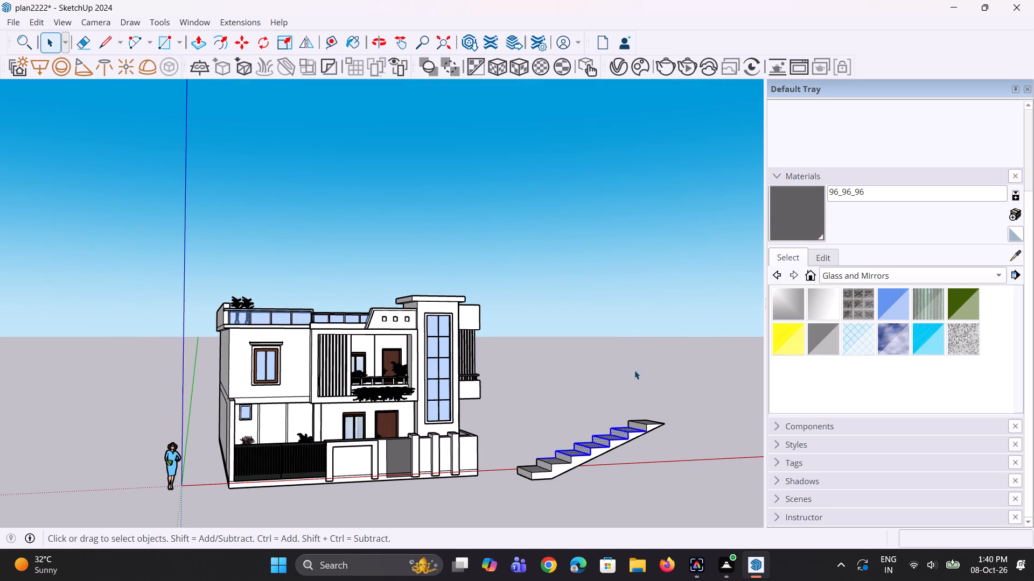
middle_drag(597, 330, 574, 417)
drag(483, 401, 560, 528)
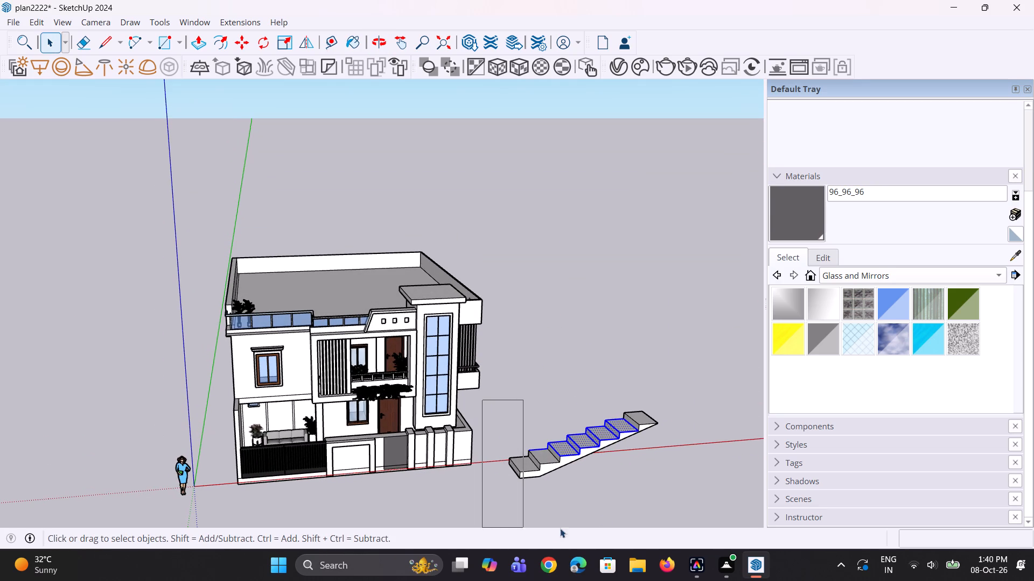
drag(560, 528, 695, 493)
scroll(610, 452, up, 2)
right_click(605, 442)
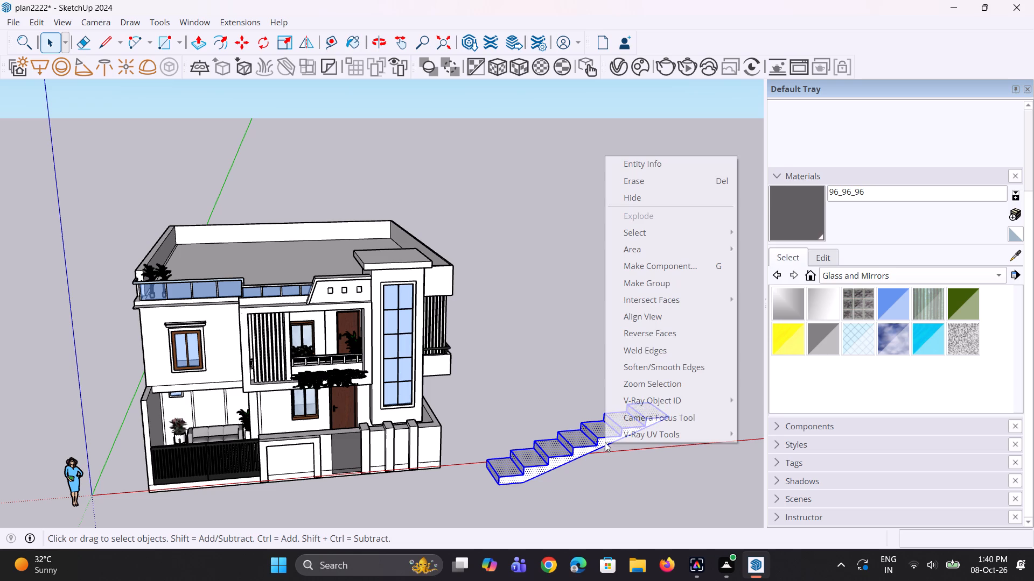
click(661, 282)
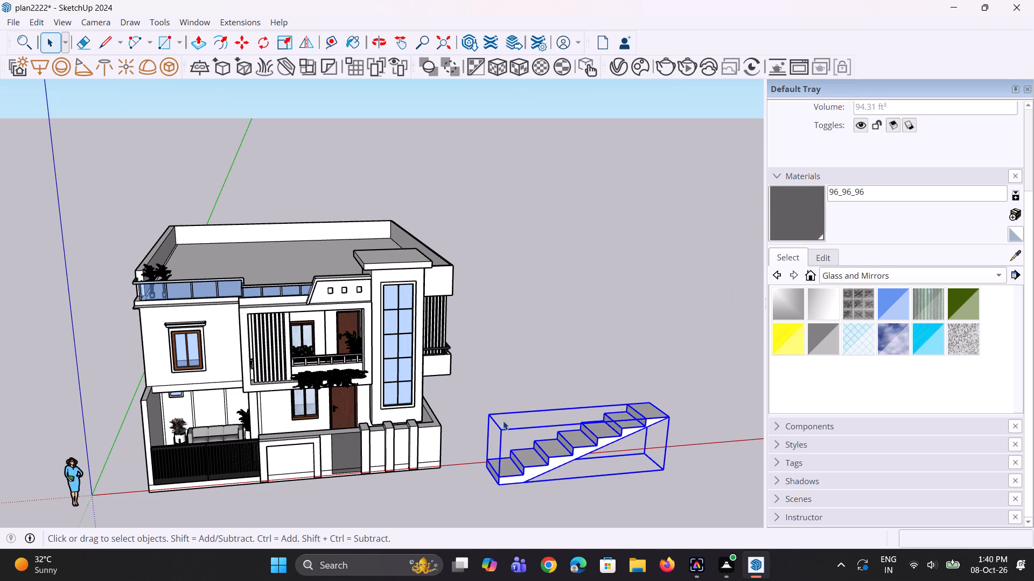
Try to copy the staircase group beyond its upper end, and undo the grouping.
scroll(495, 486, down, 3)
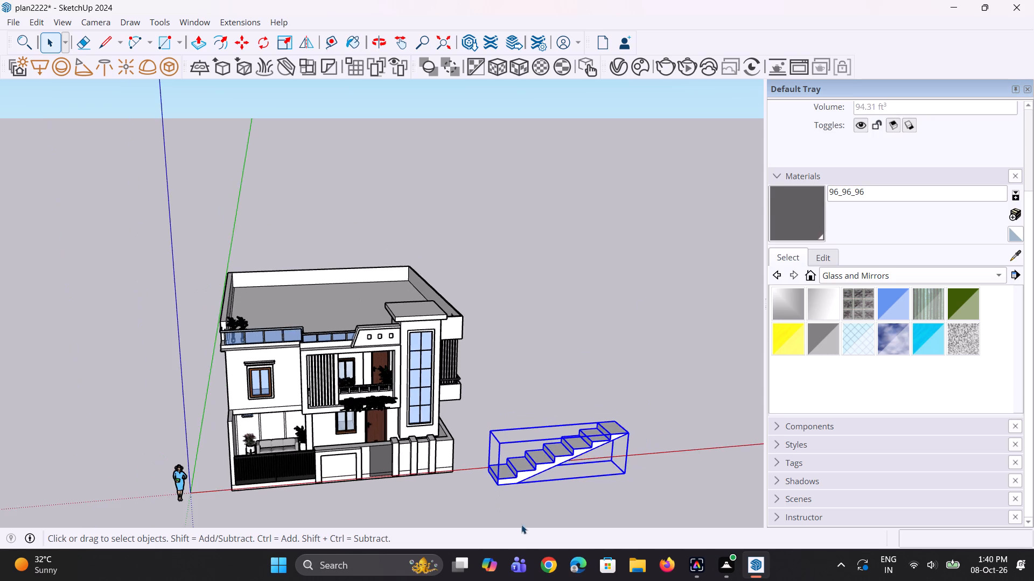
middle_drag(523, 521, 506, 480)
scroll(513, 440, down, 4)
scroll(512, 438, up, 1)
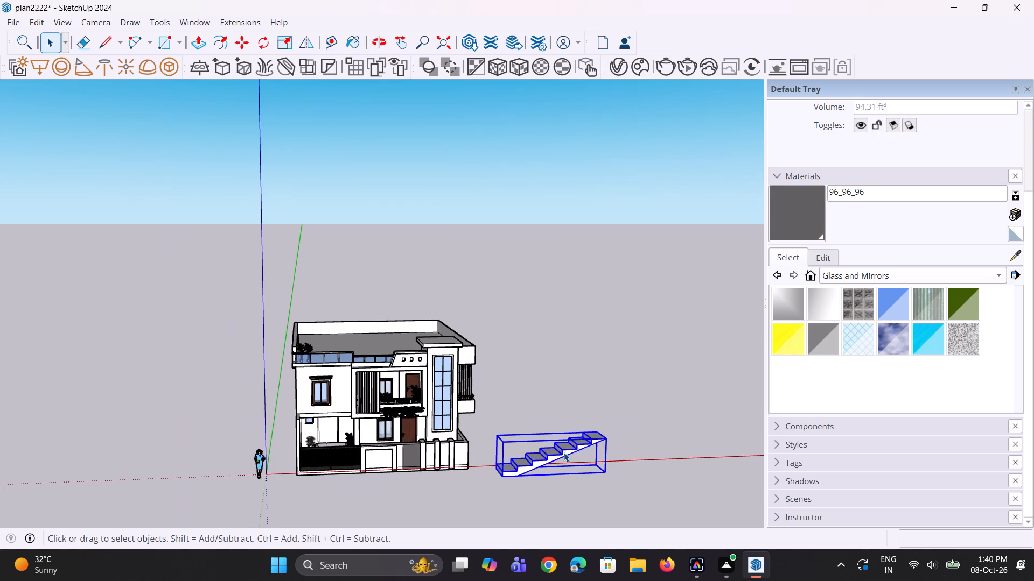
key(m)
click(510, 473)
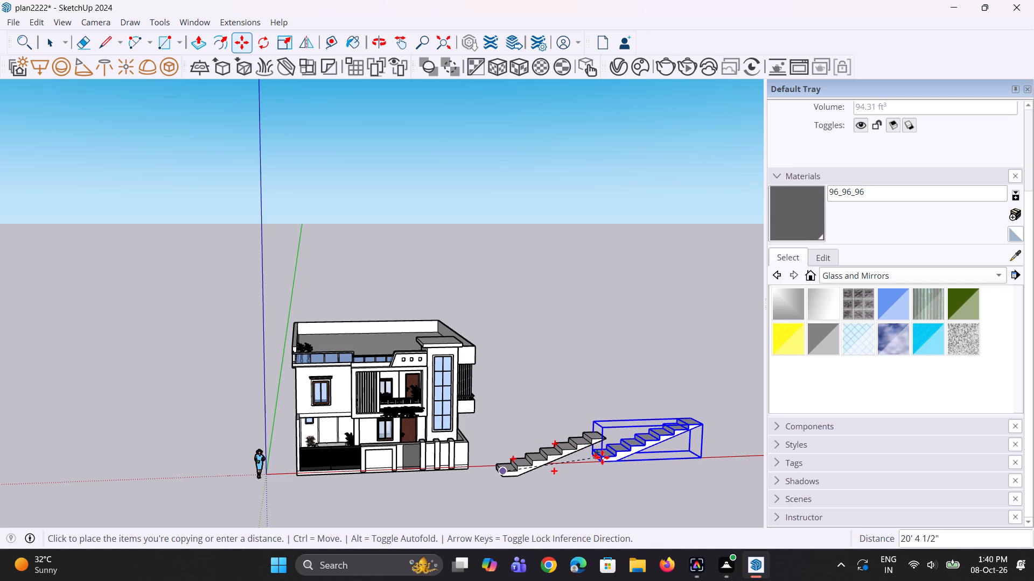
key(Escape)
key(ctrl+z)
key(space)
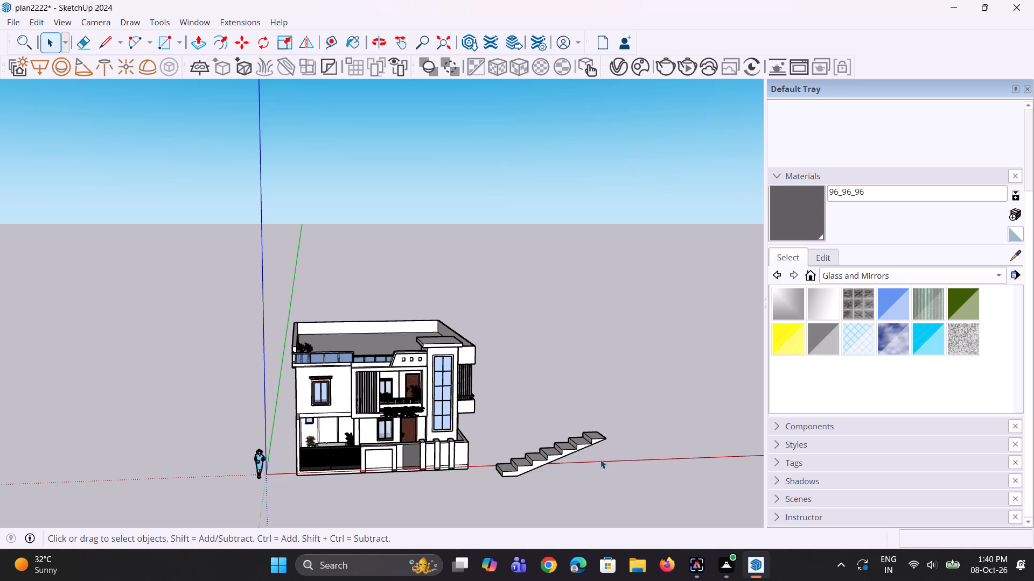
Undo the flight's extrusion, its closing edges and the copied steps, back to the single first riser and tread.
key(space)
middle_drag(613, 441, 537, 404)
scroll(525, 410, down, 4)
middle_drag(569, 443, 520, 458)
scroll(540, 457, up, 8)
middle_drag(539, 467, 604, 463)
key(ctrl+z)
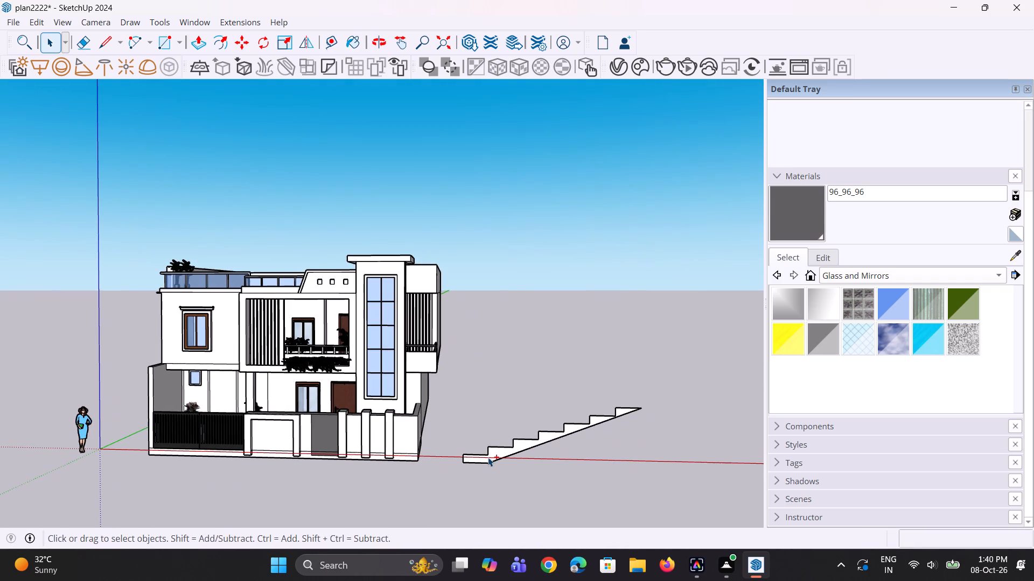
key(ctrl+z)
scroll(472, 459, down, 4)
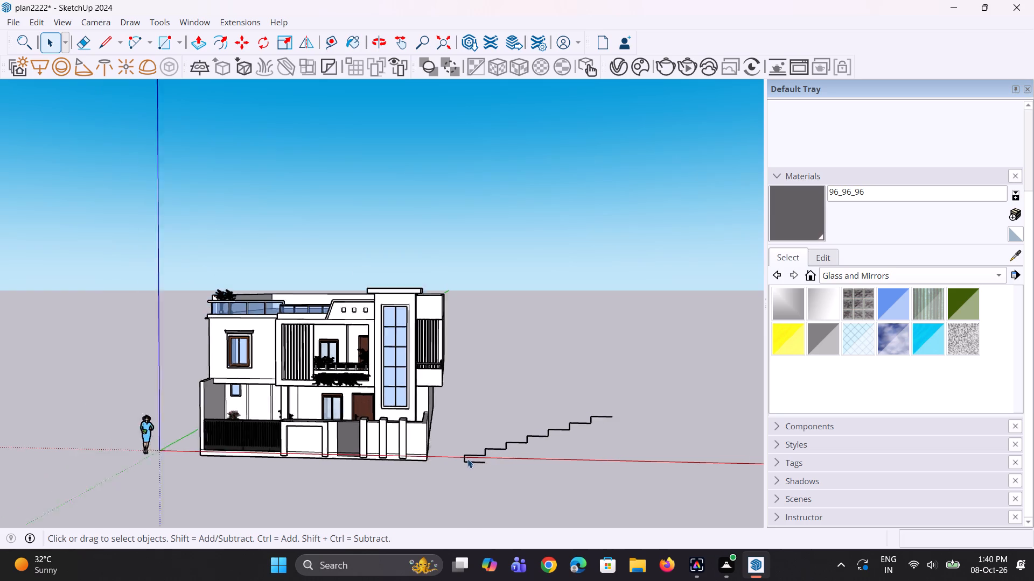
middle_drag(471, 458, 550, 481)
scroll(544, 481, up, 1)
key(ctrl+z)
key(ctrl+z)
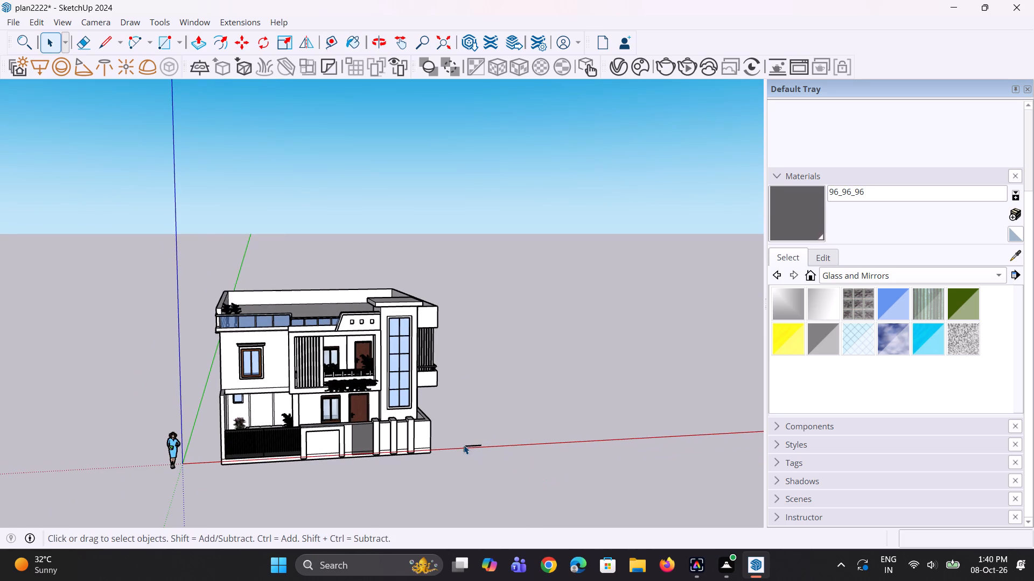
Copy the first riser and tread from the riser's base to the tread's end, repeated 8 times up the flight.
scroll(464, 445, up, 2)
middle_drag(462, 453, 501, 467)
scroll(466, 442, up, 8)
drag(449, 422, 483, 484)
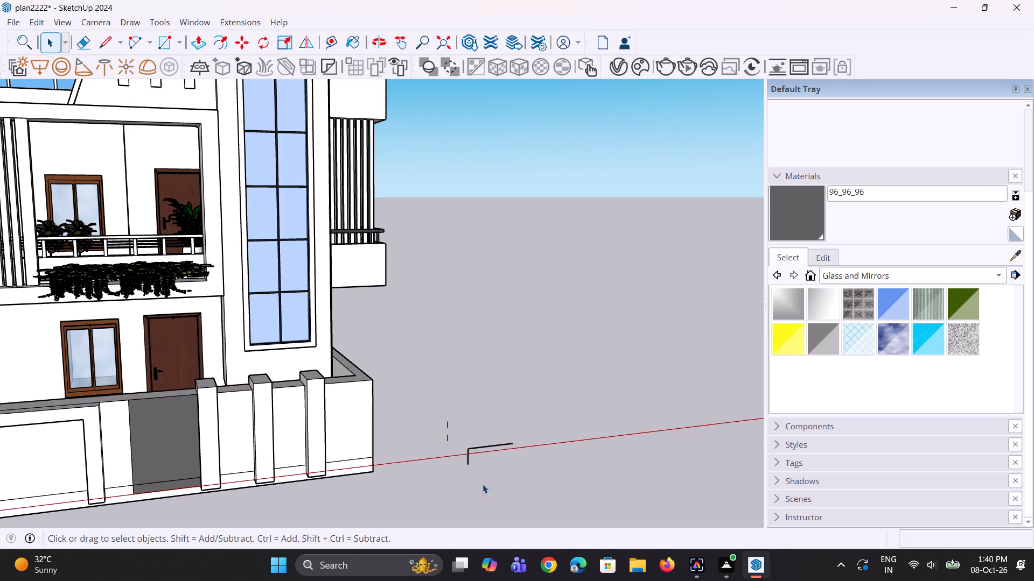
drag(483, 484, 529, 488)
scroll(489, 449, up, 2)
key(m)
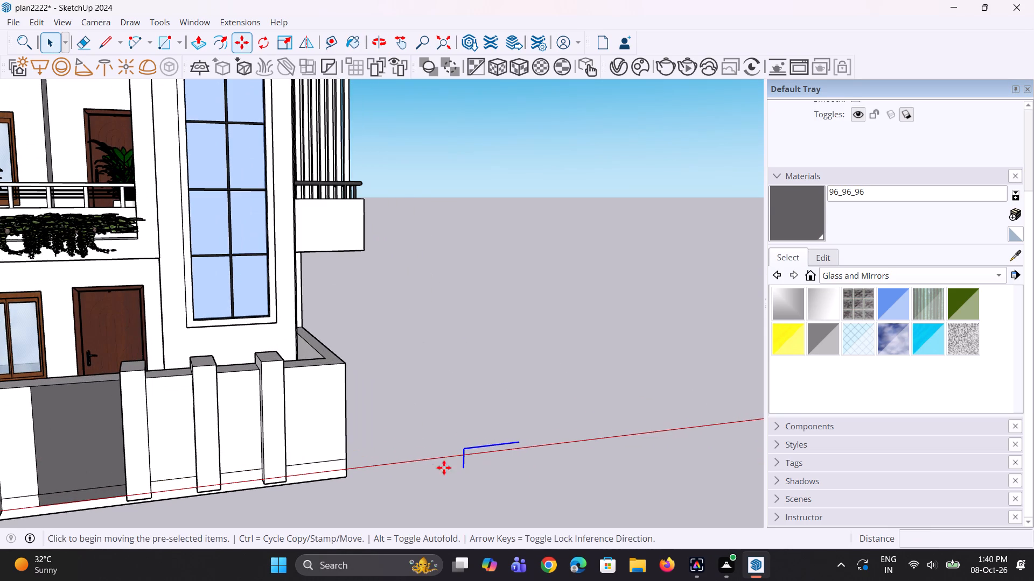
click(467, 464)
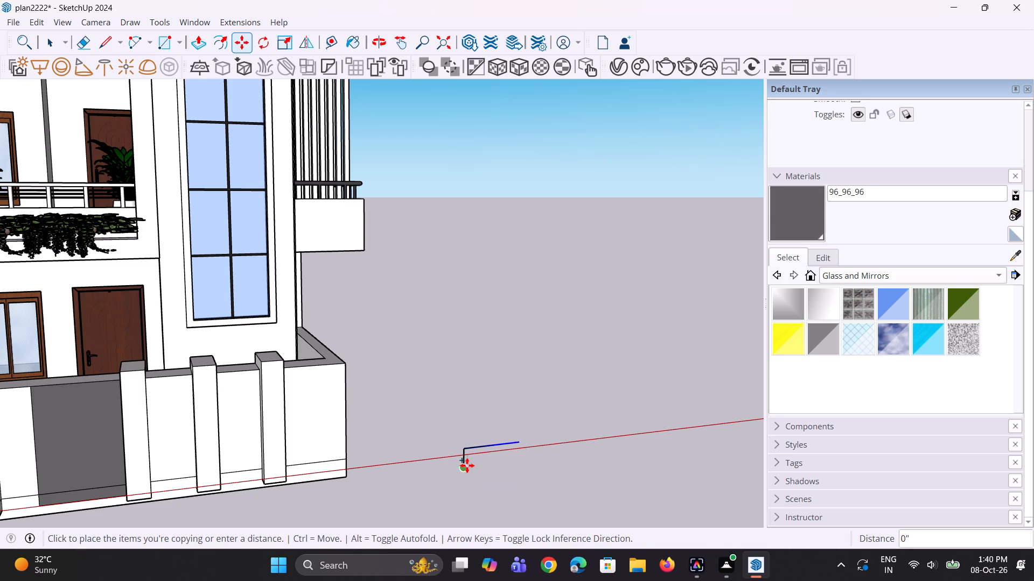
click(518, 441)
text(*8)
key(Return)
scroll(448, 414, down, 9)
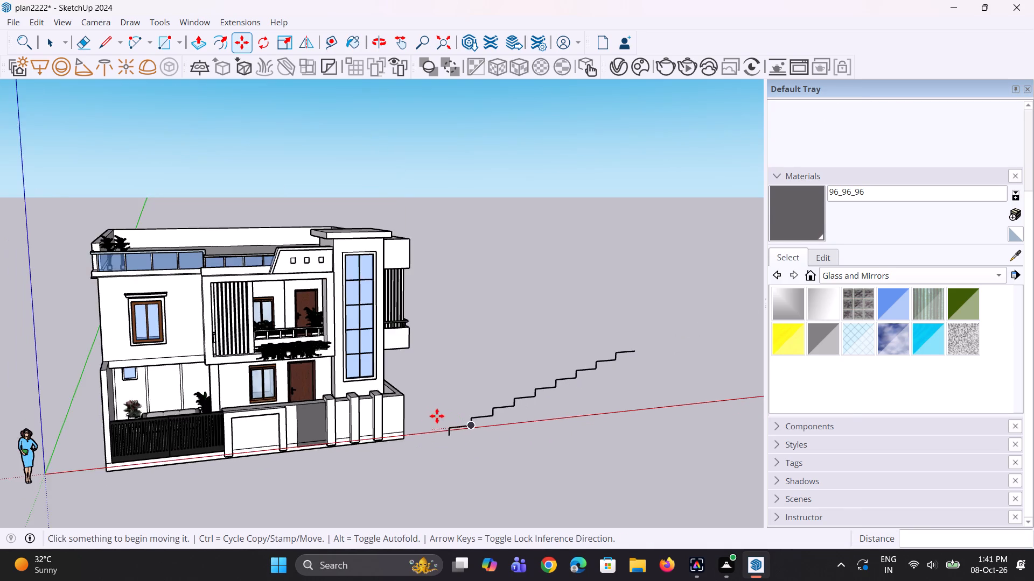
Draw a short bottom edge from the first riser's base, parallel to the red axis and slightly longer than the tread.
middle_drag(440, 416, 452, 444)
scroll(480, 436, up, 7)
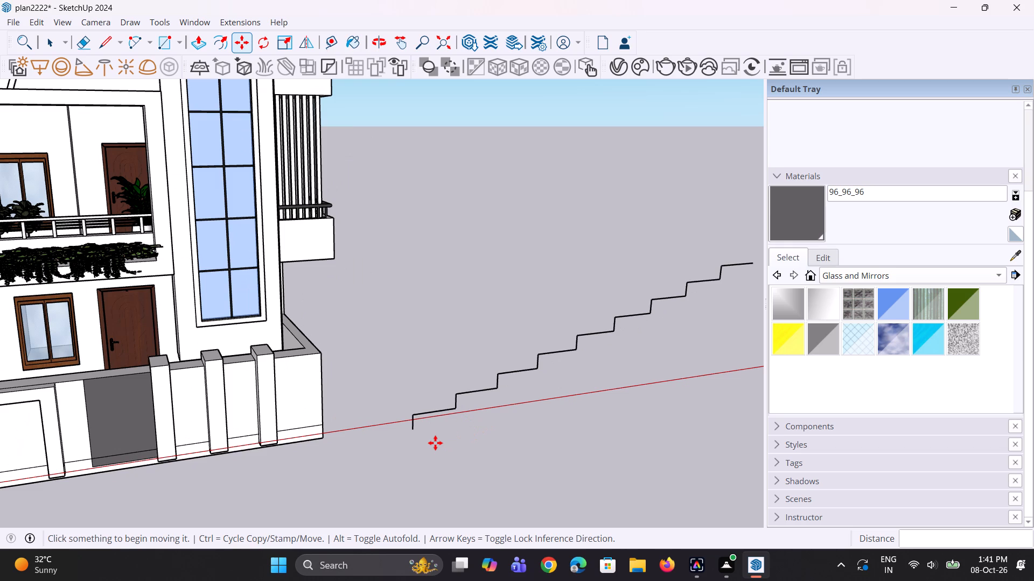
key(l)
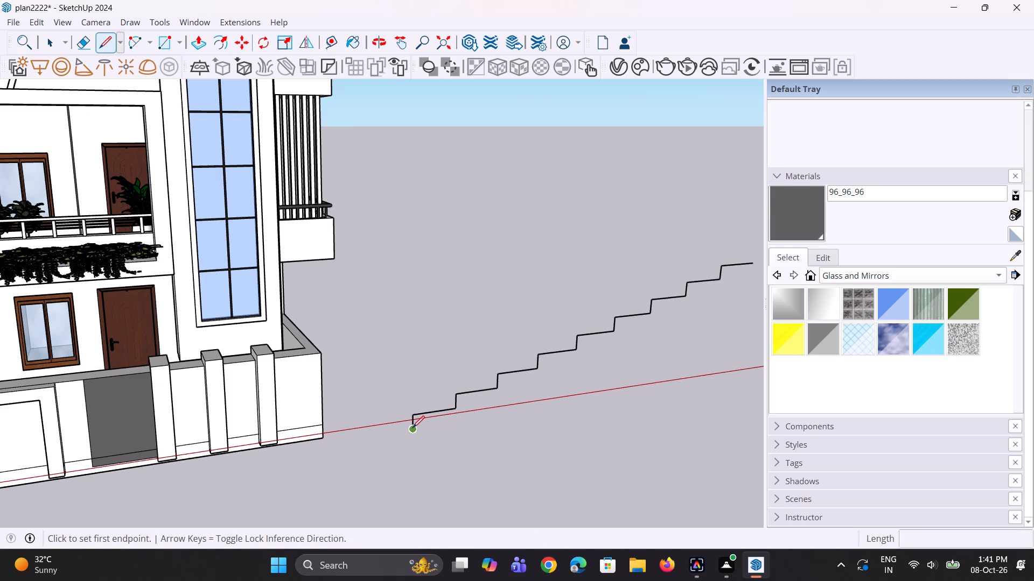
click(410, 428)
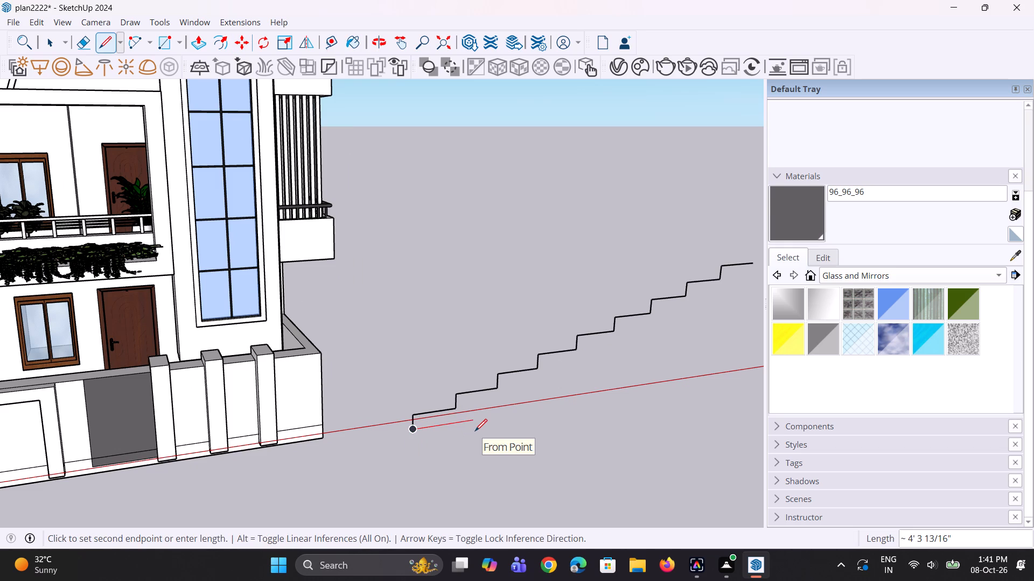
click(464, 428)
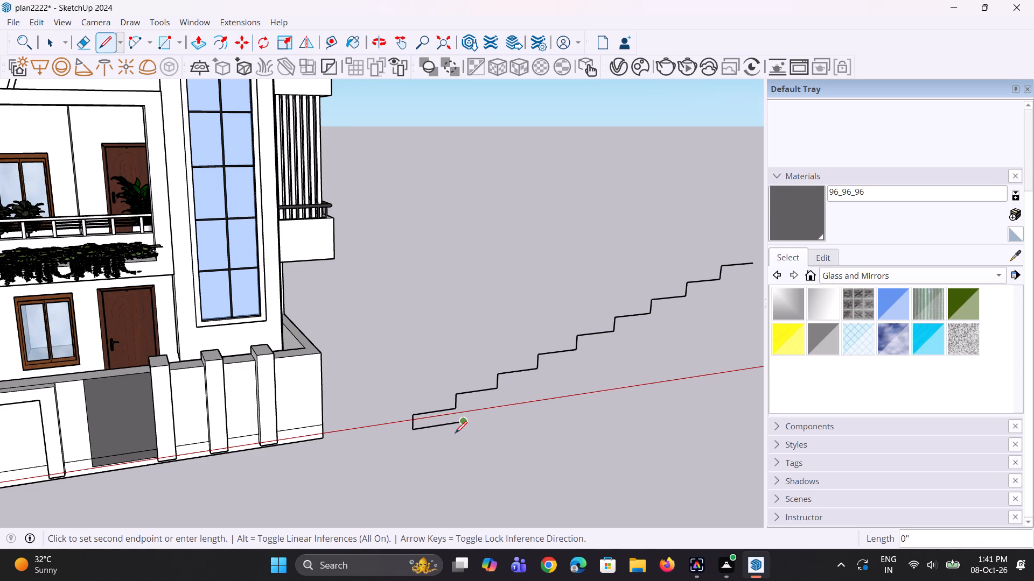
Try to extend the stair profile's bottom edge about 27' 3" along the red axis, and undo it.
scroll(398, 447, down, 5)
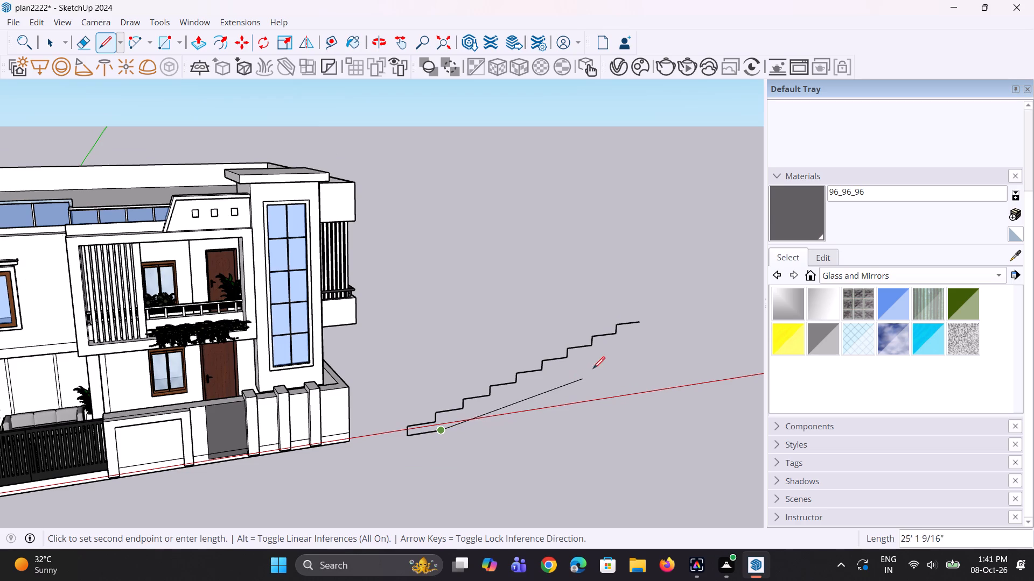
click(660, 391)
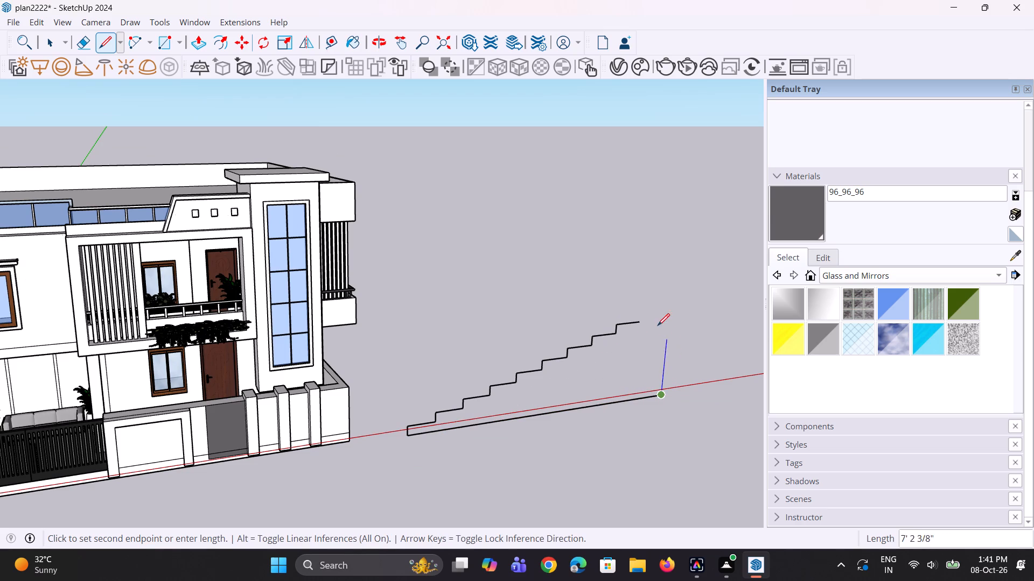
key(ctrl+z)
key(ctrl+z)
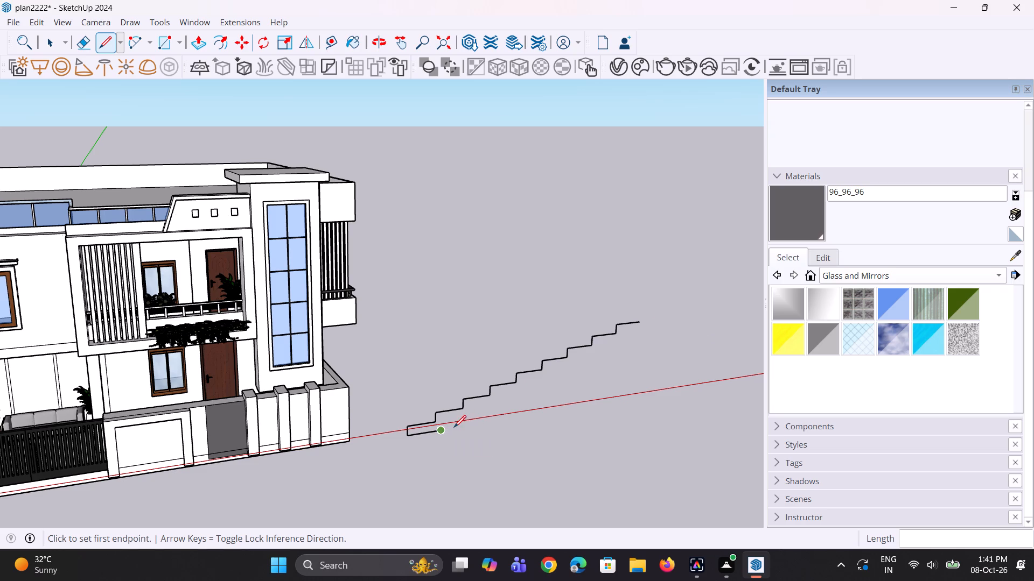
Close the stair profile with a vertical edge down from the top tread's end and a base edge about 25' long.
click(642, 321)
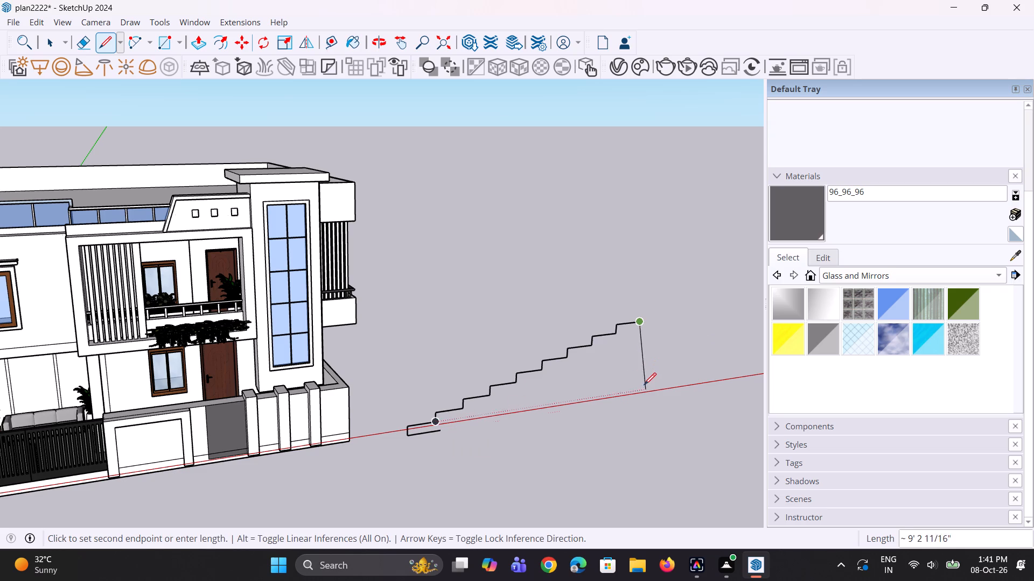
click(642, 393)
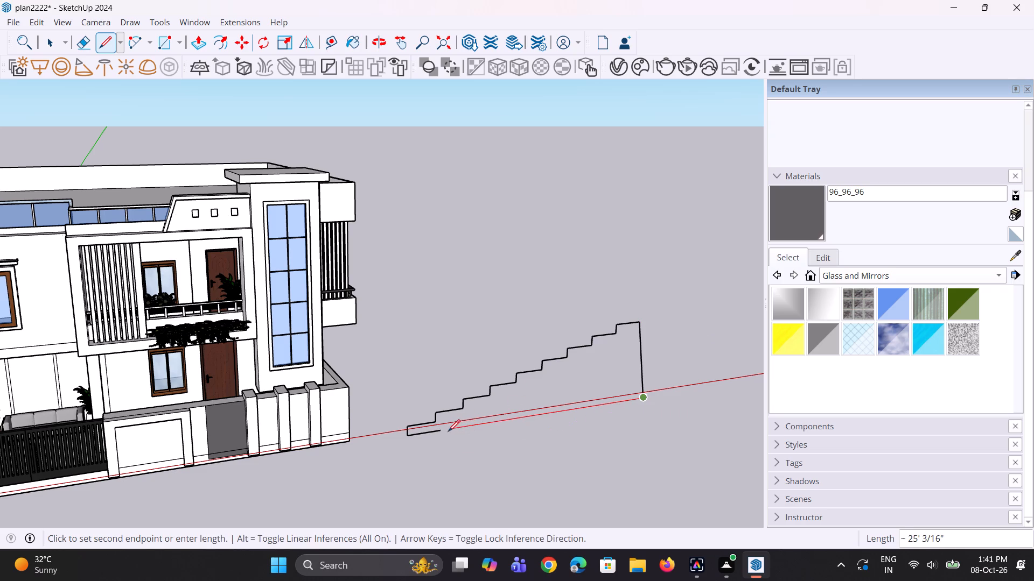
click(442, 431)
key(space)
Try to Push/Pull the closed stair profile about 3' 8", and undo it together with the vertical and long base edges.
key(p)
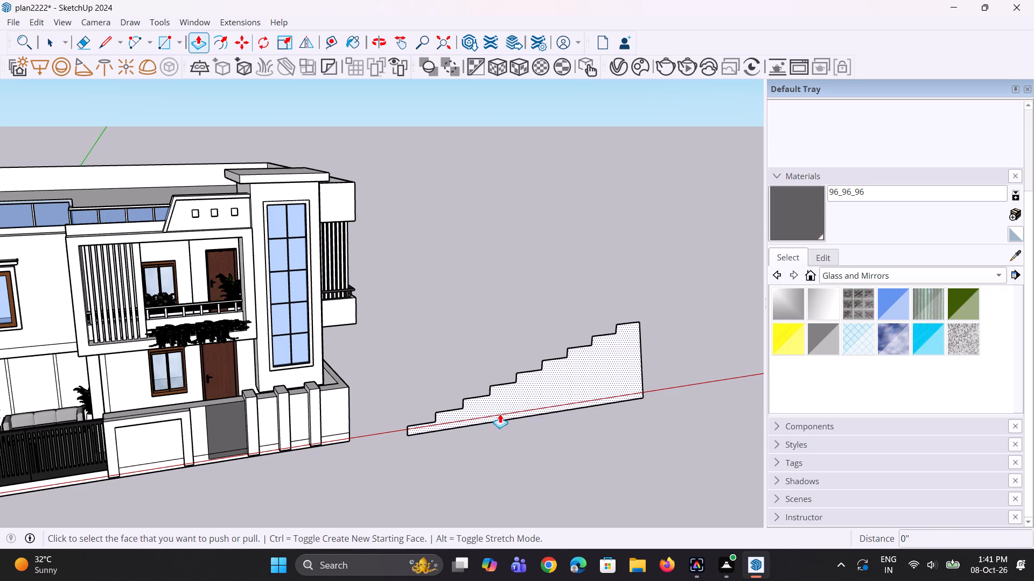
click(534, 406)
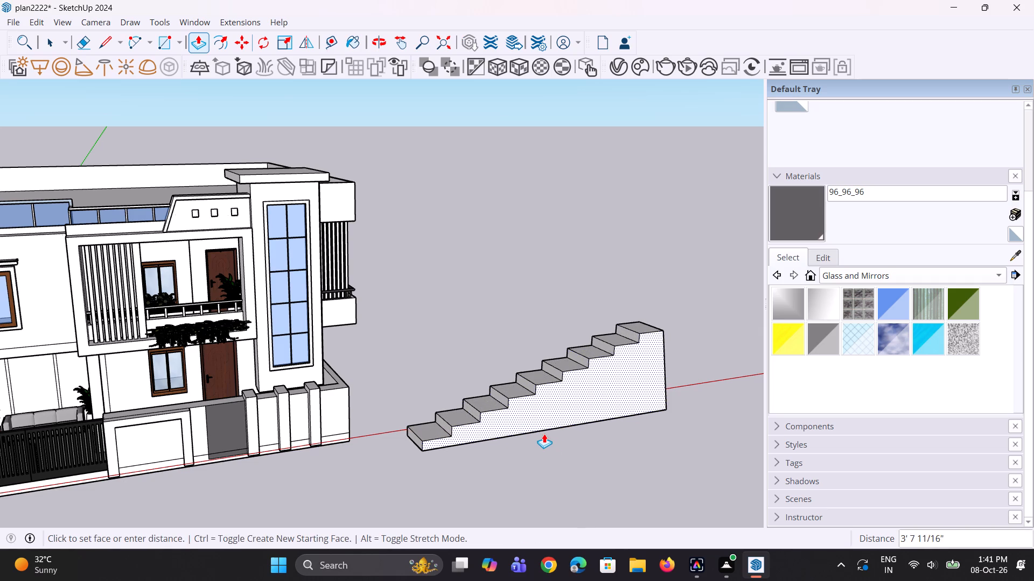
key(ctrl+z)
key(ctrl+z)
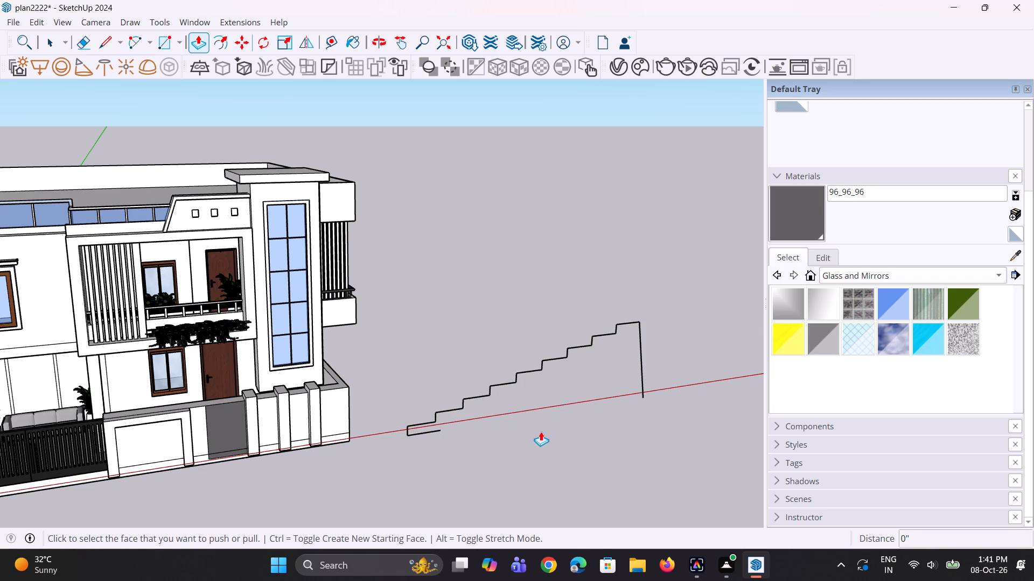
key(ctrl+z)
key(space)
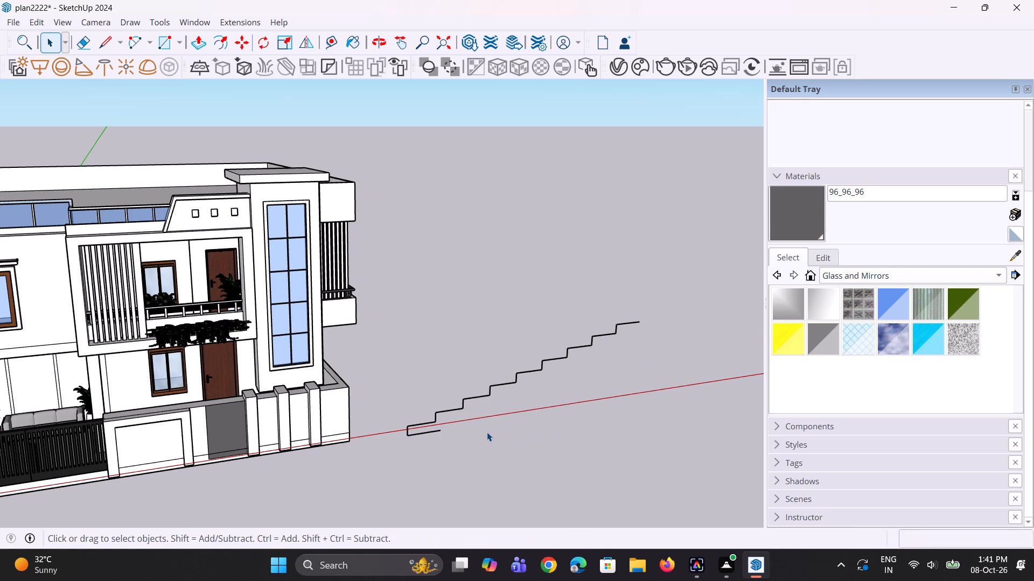
Close the stair profile with a sloping edge about 25' 2" long from the top tread's end to the short bottom edge's end.
scroll(436, 471, down, 2)
scroll(454, 452, up, 2)
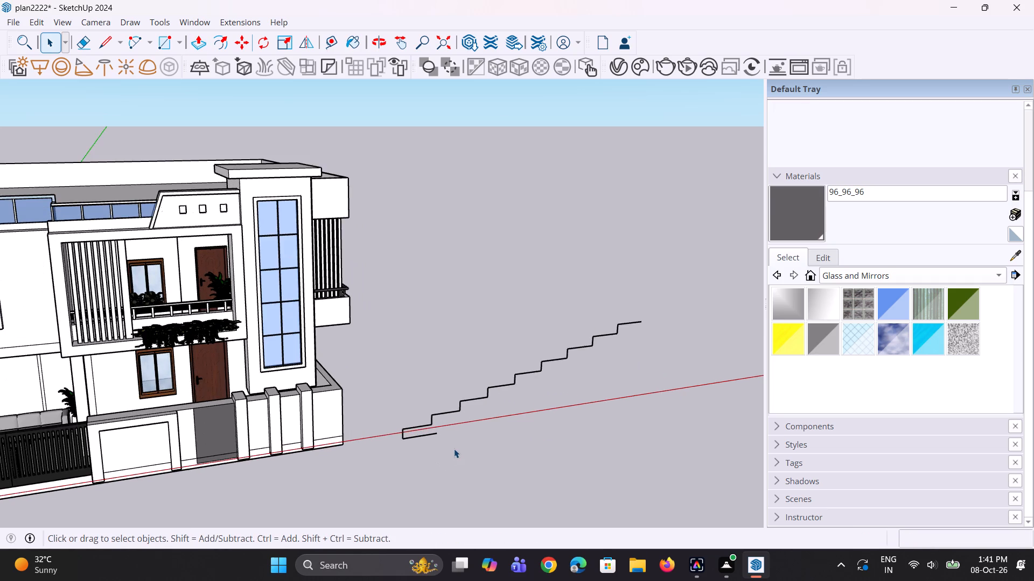
scroll(454, 449, up, 1)
key(l)
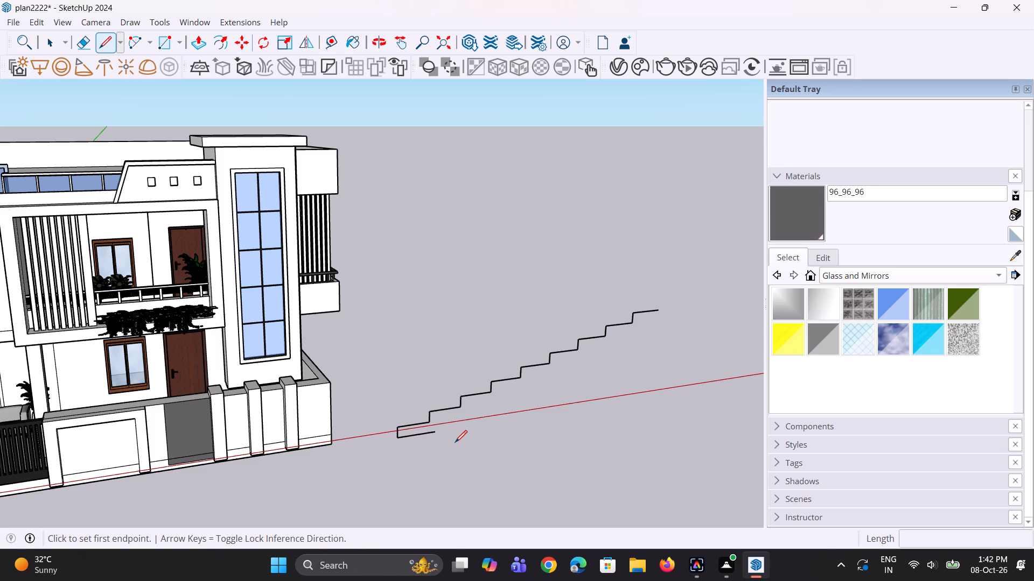
scroll(456, 335, down, 5)
scroll(450, 392, up, 3)
scroll(668, 296, up, 3)
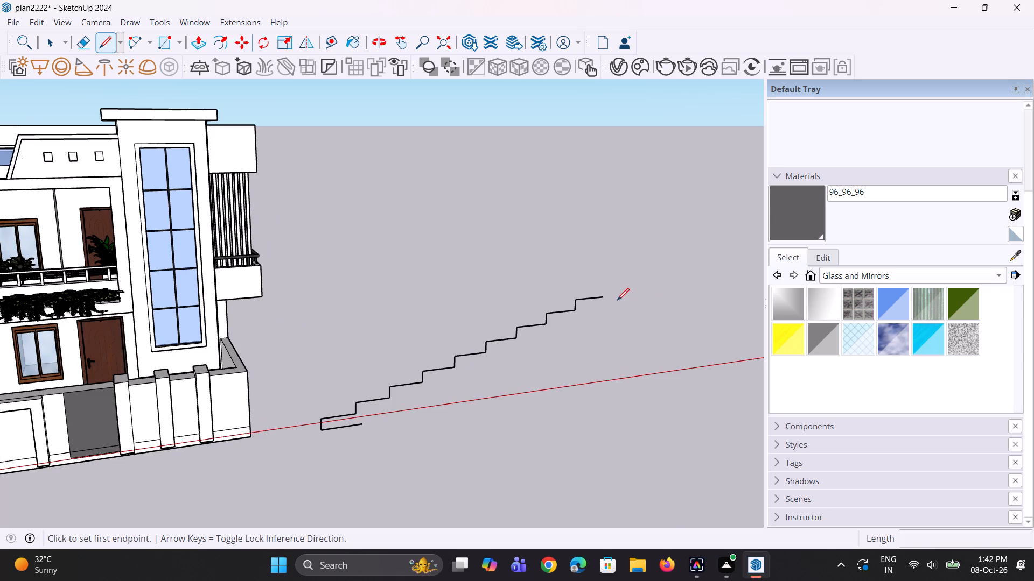
click(601, 297)
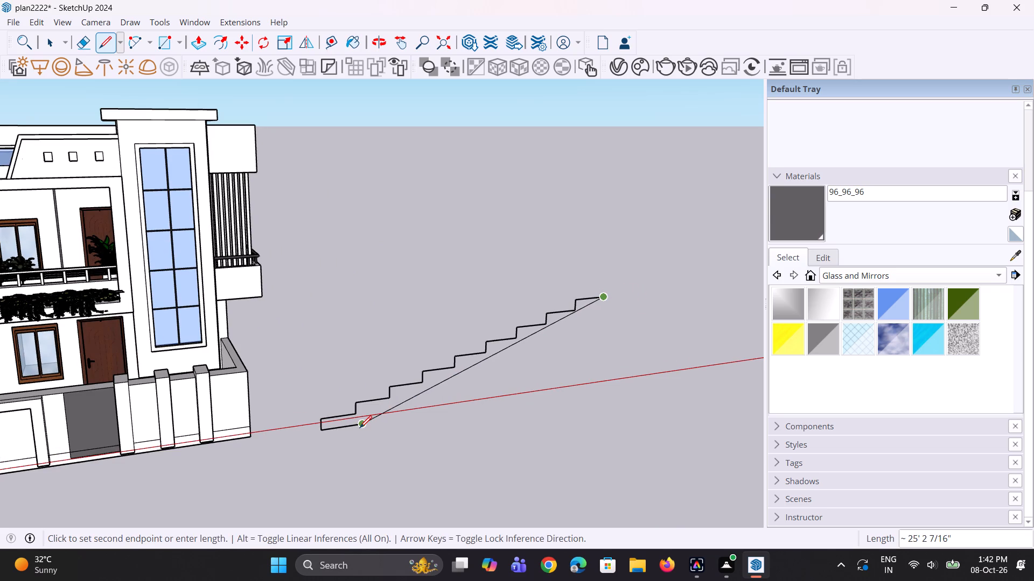
click(360, 428)
Push/Pull the closed stair profile about 7' 5" into a solid flight of stairs.
scroll(439, 400, up, 1)
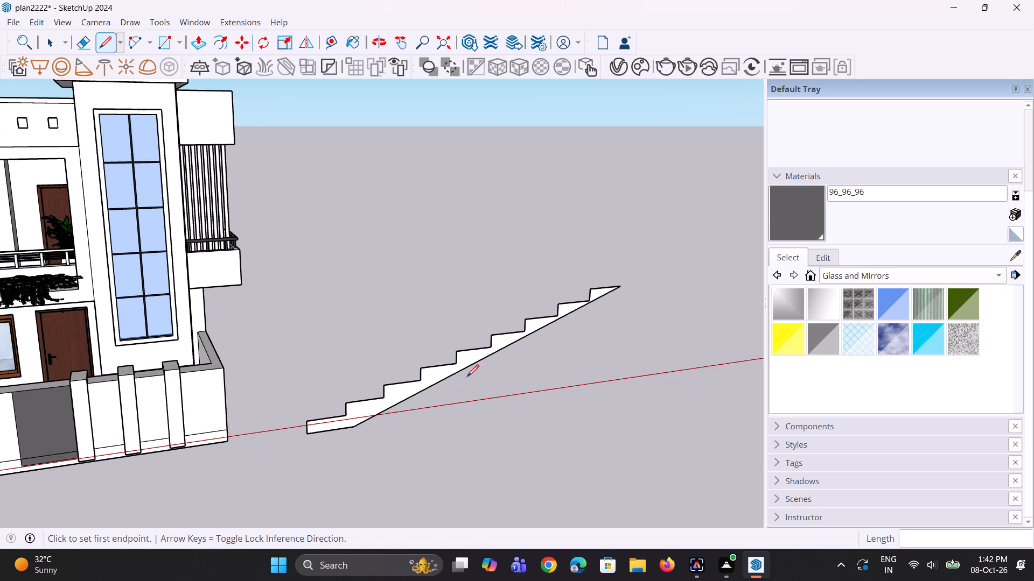
middle_drag(467, 377, 496, 389)
scroll(505, 378, up, 2)
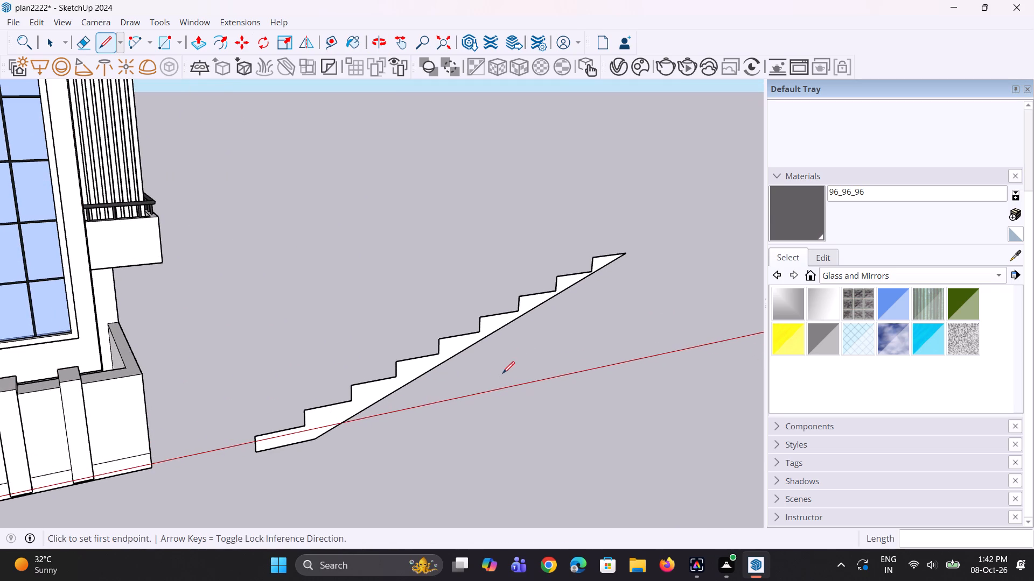
key(p)
click(470, 339)
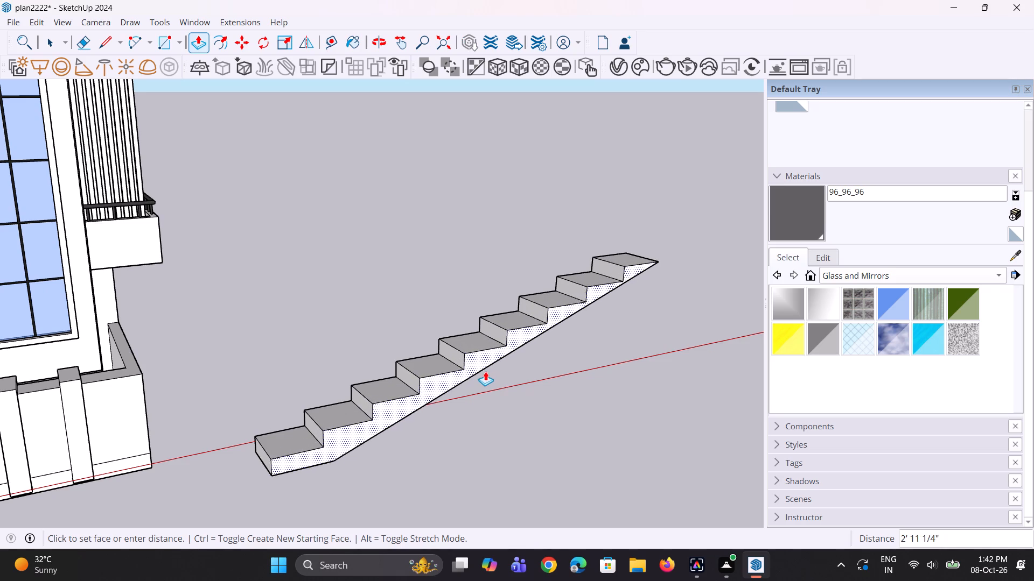
middle_drag(478, 373, 578, 385)
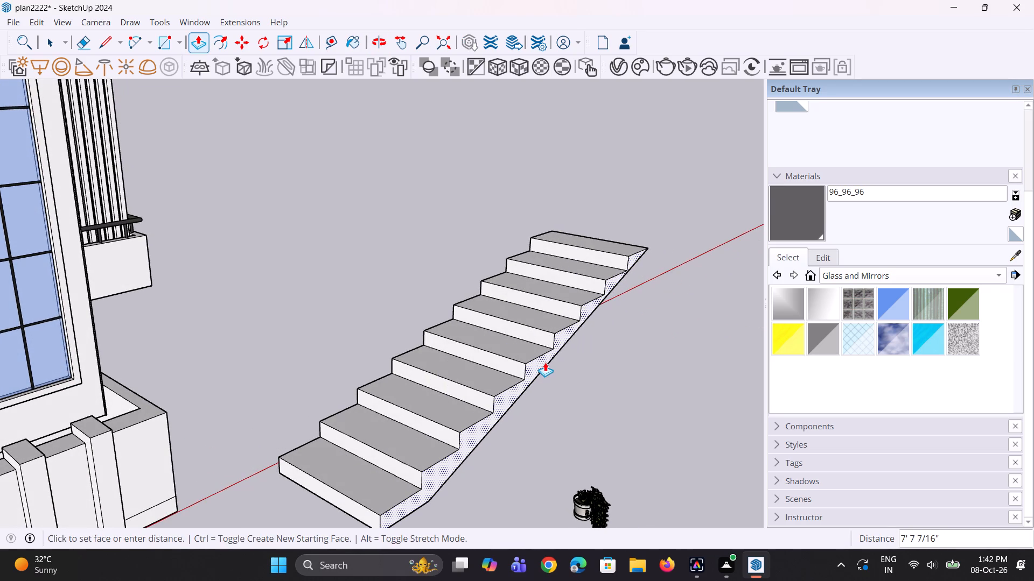
click(543, 360)
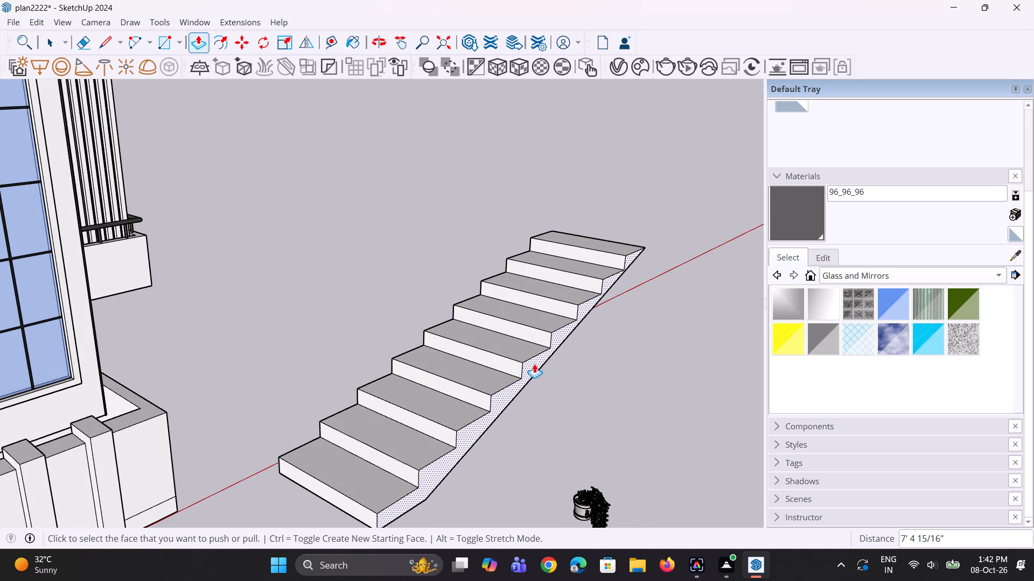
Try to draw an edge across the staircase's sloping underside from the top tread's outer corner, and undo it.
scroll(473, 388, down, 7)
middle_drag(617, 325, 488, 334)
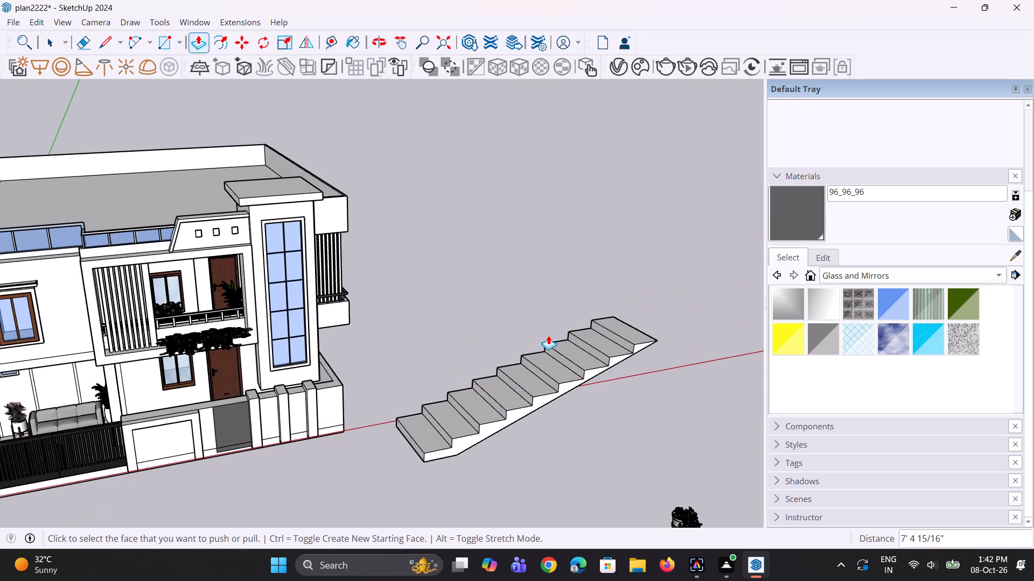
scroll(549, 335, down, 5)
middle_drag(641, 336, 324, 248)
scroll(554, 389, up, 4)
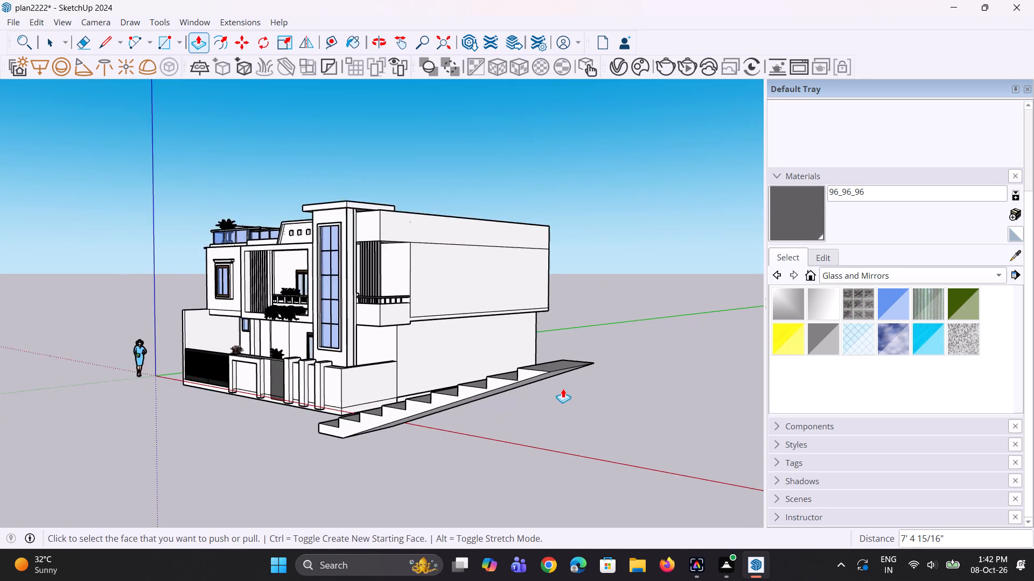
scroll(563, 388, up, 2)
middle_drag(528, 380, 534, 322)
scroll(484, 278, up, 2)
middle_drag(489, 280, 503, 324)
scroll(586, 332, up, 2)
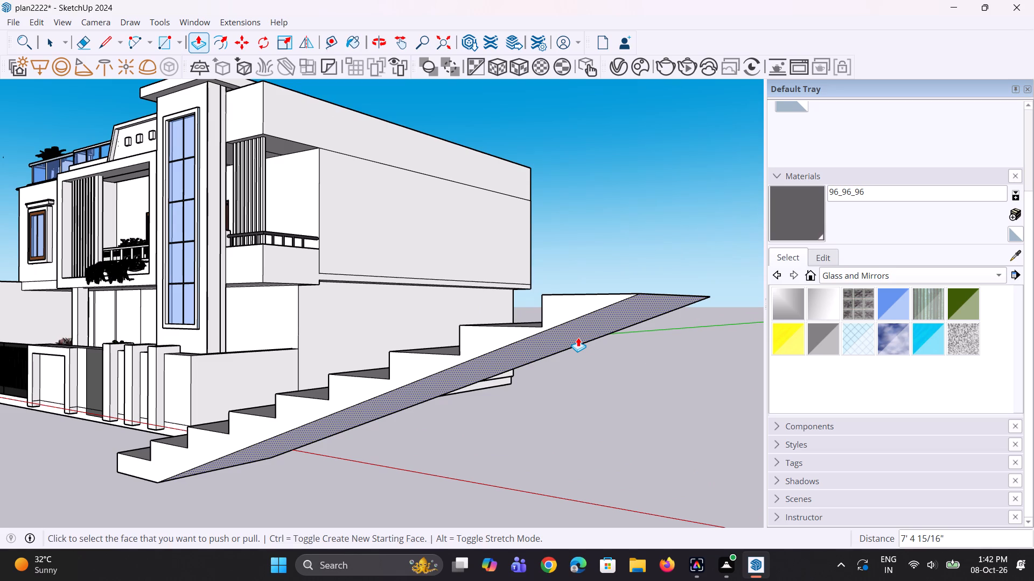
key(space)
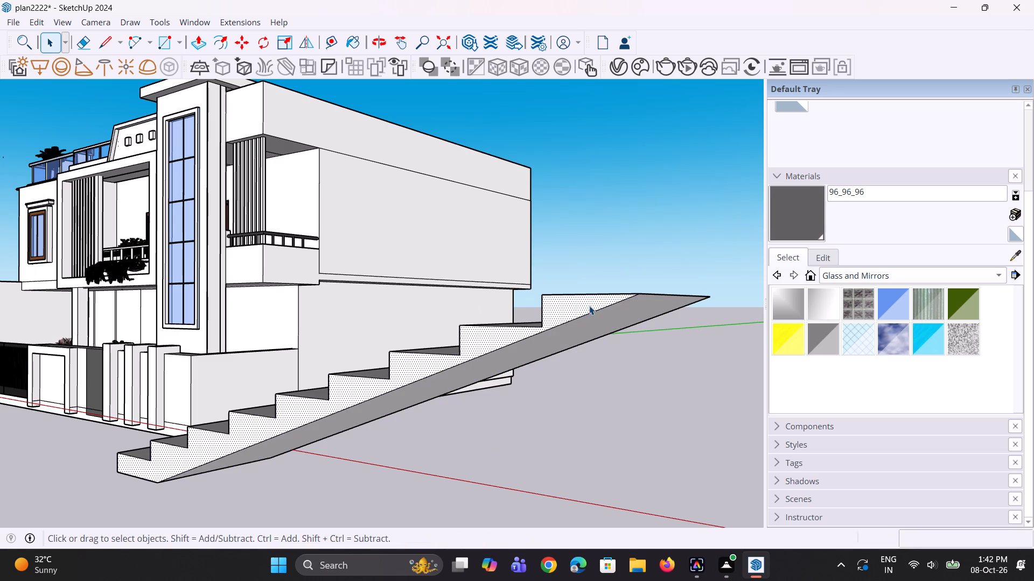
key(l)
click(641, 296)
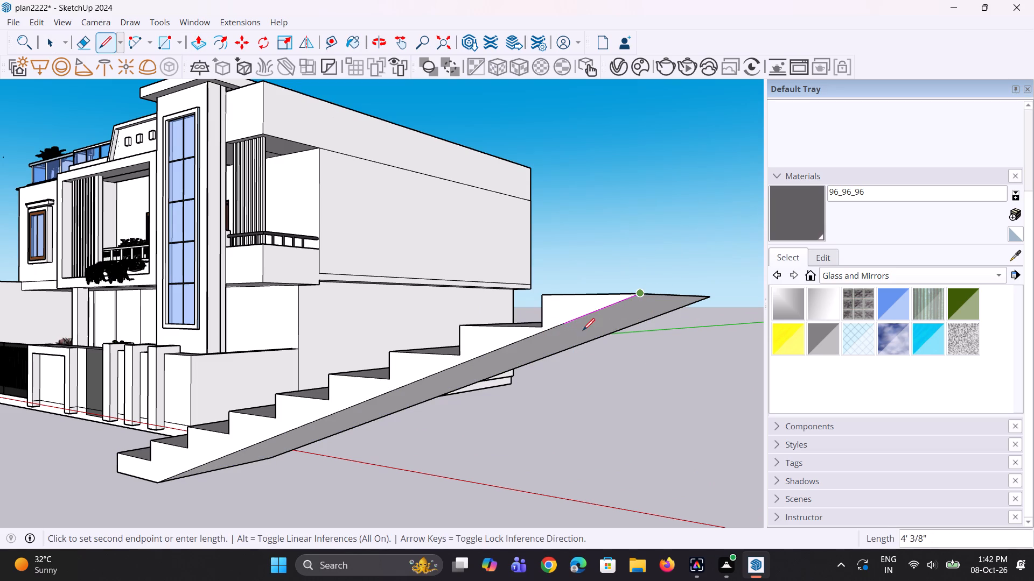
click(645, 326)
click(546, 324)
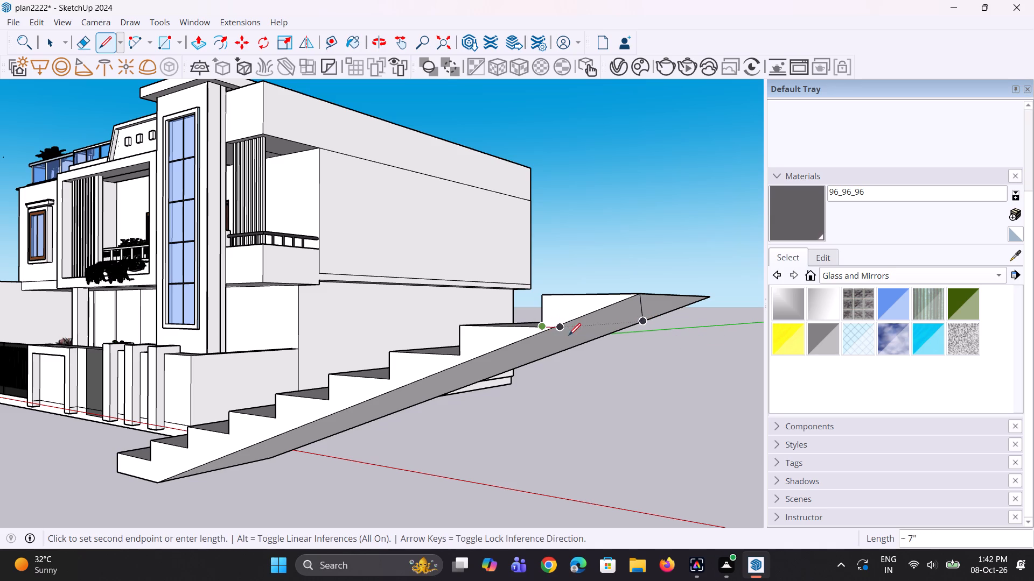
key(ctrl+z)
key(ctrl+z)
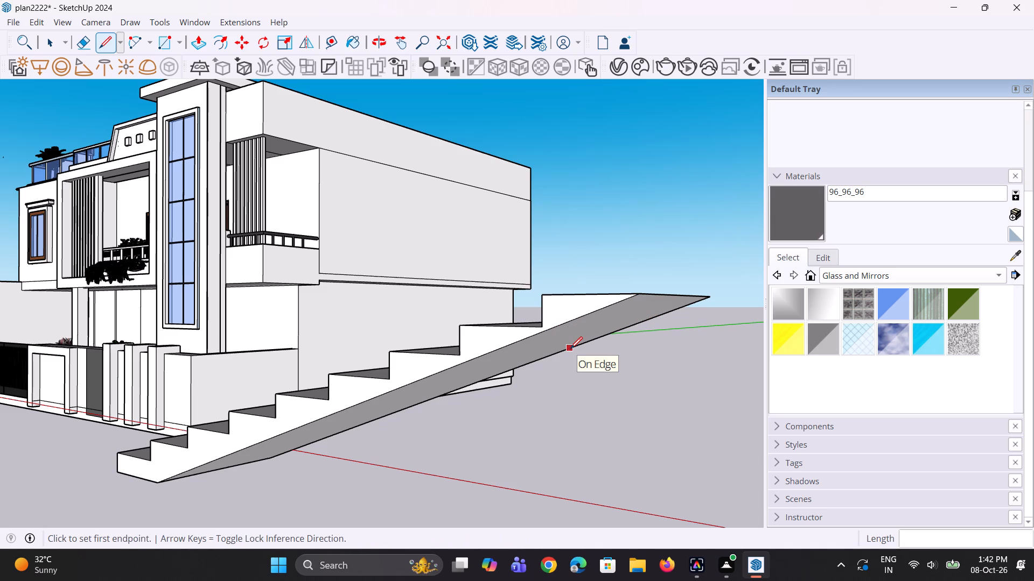
Draw a short vertical edge about 2" long from the foot of the top riser down to the sloping bottom edge.
scroll(547, 340, down, 2)
middle_drag(542, 343, 589, 376)
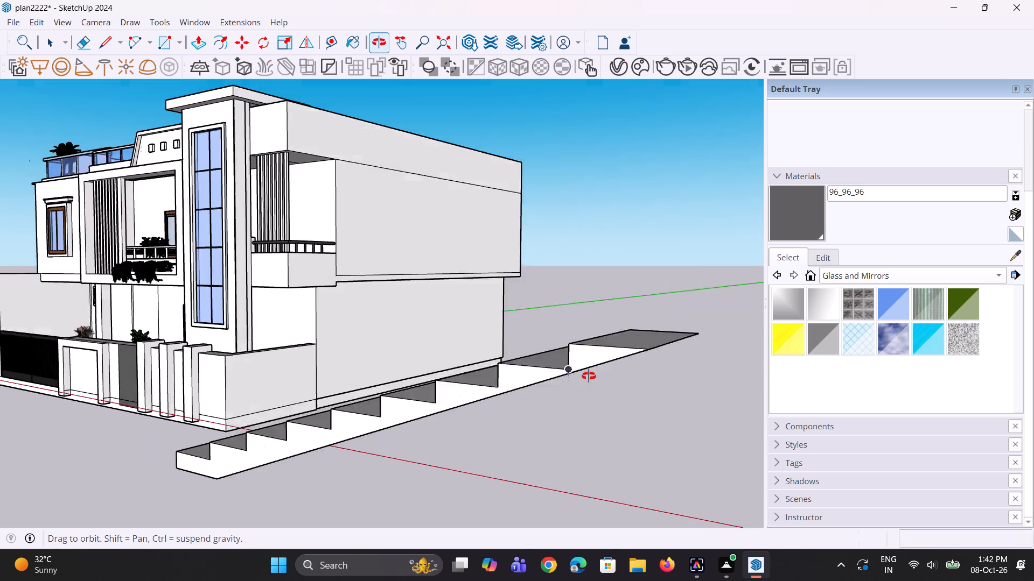
middle_drag(589, 376, 617, 365)
scroll(706, 394, up, 2)
scroll(686, 379, down, 2)
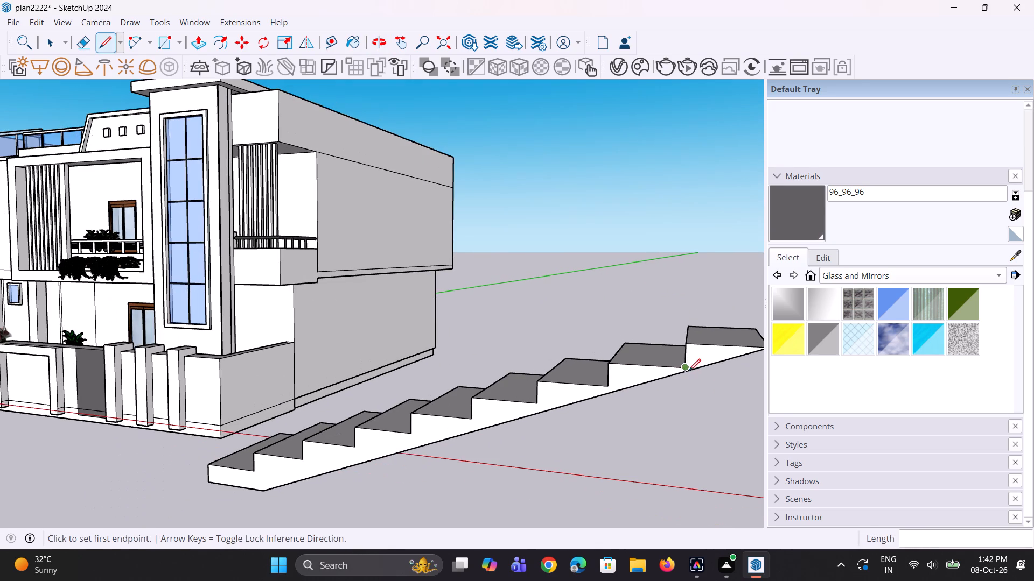
scroll(687, 370, up, 9)
click(682, 365)
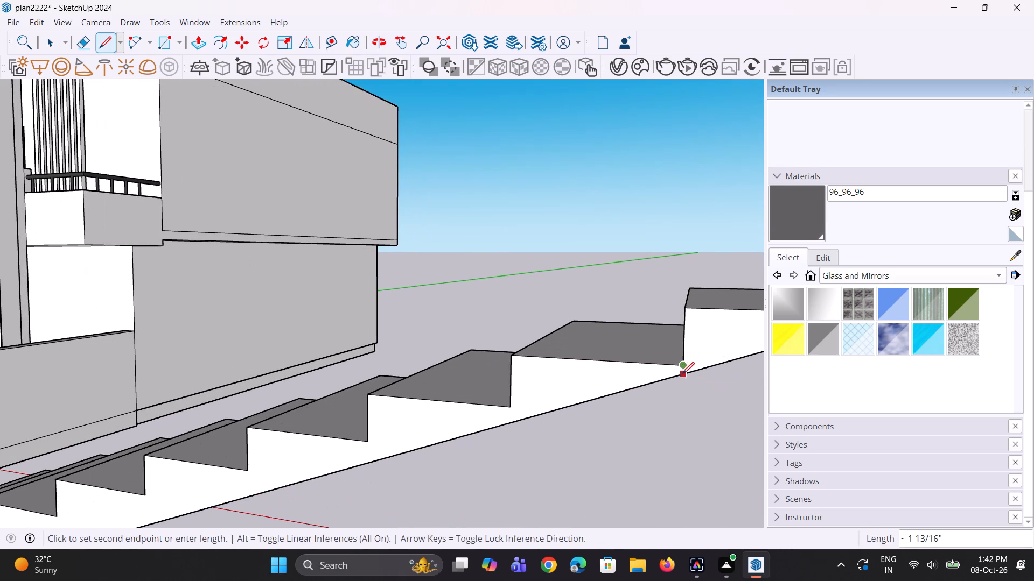
click(682, 375)
Close a face below the top tread with a vertical edge about 1' 2" long at its end and a bottom edge about 3' long.
scroll(699, 380, down, 9)
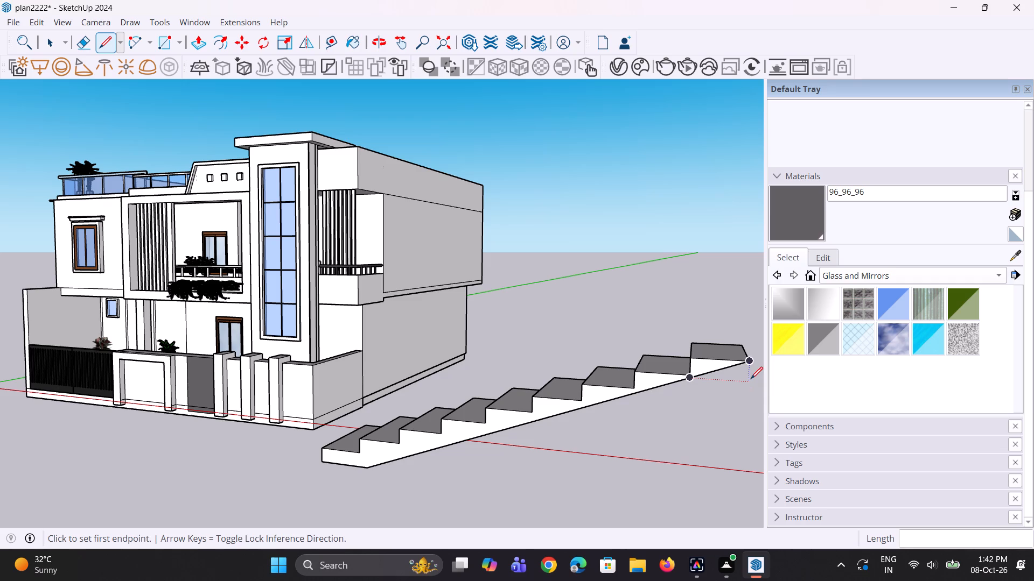
click(750, 382)
click(750, 360)
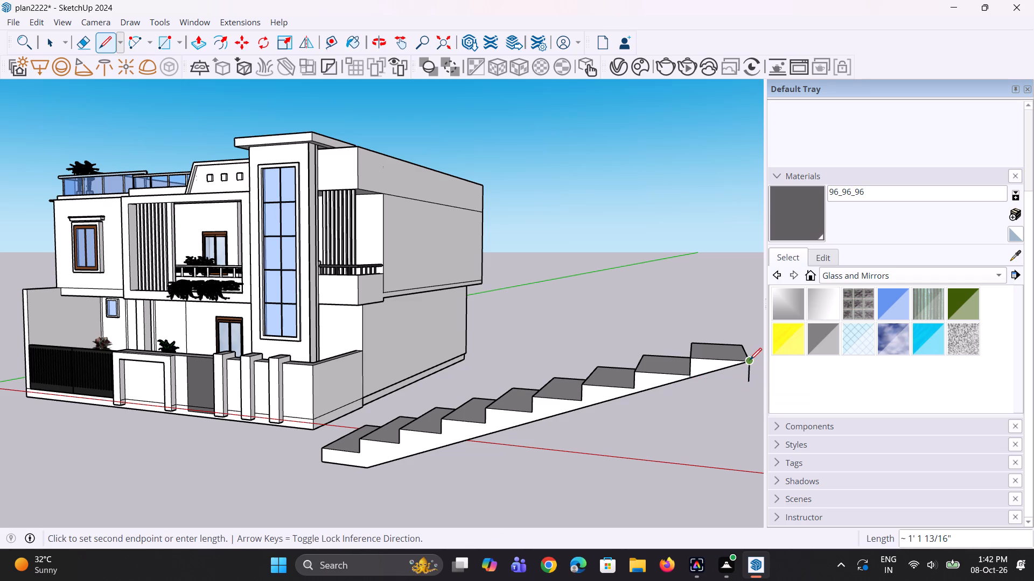
key(space)
key(l)
scroll(754, 387, up, 1)
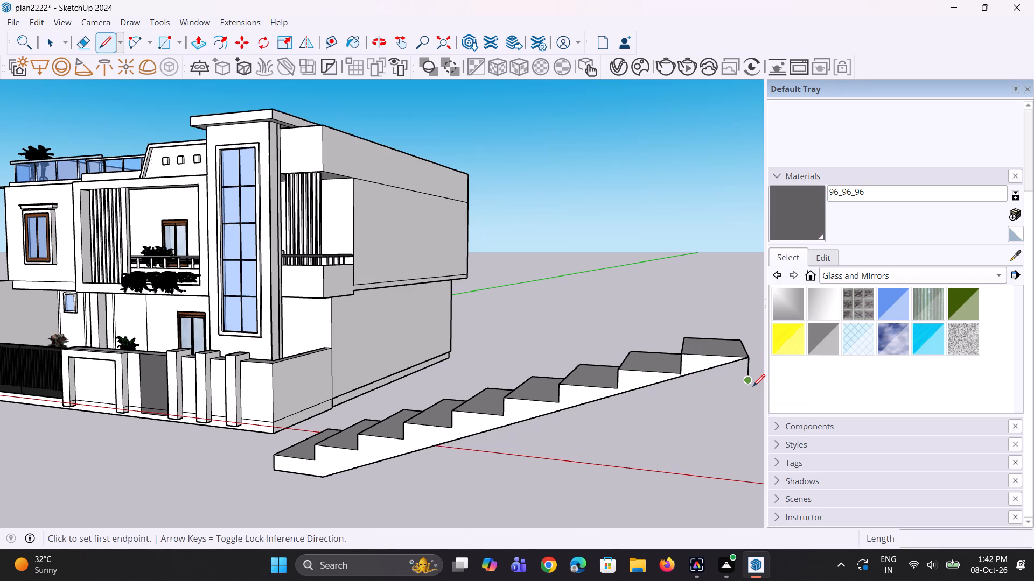
click(746, 383)
click(685, 378)
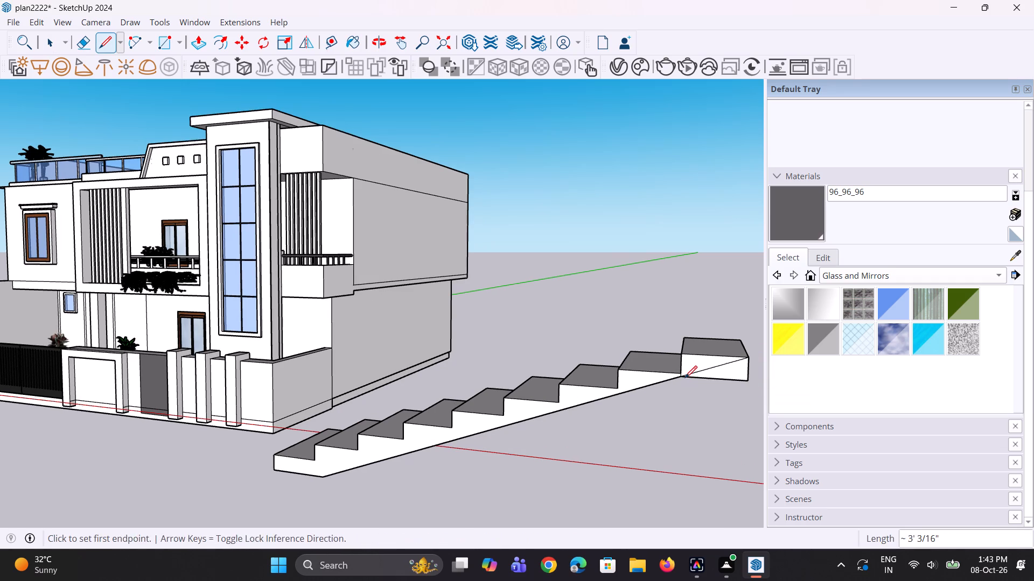
key(space)
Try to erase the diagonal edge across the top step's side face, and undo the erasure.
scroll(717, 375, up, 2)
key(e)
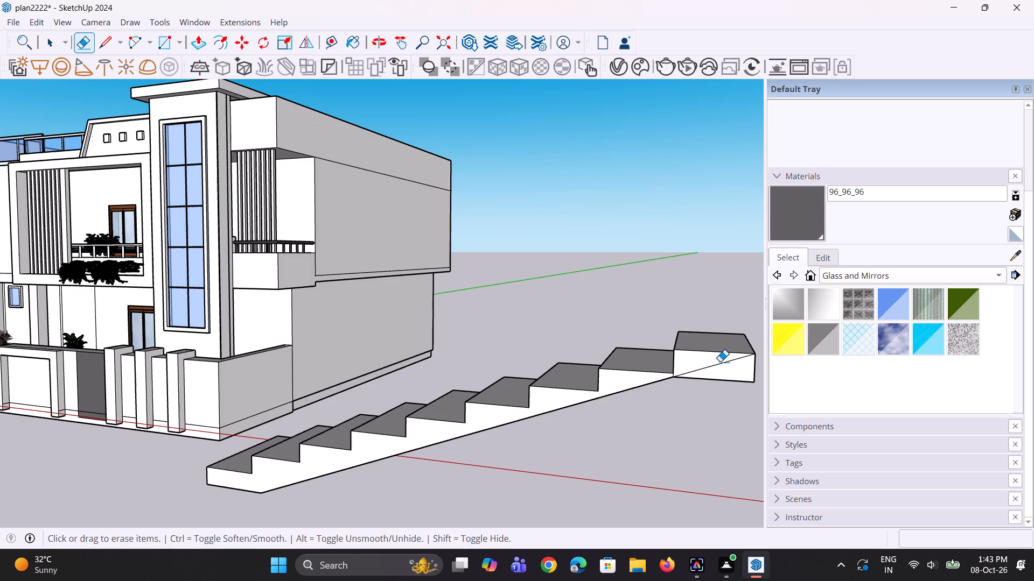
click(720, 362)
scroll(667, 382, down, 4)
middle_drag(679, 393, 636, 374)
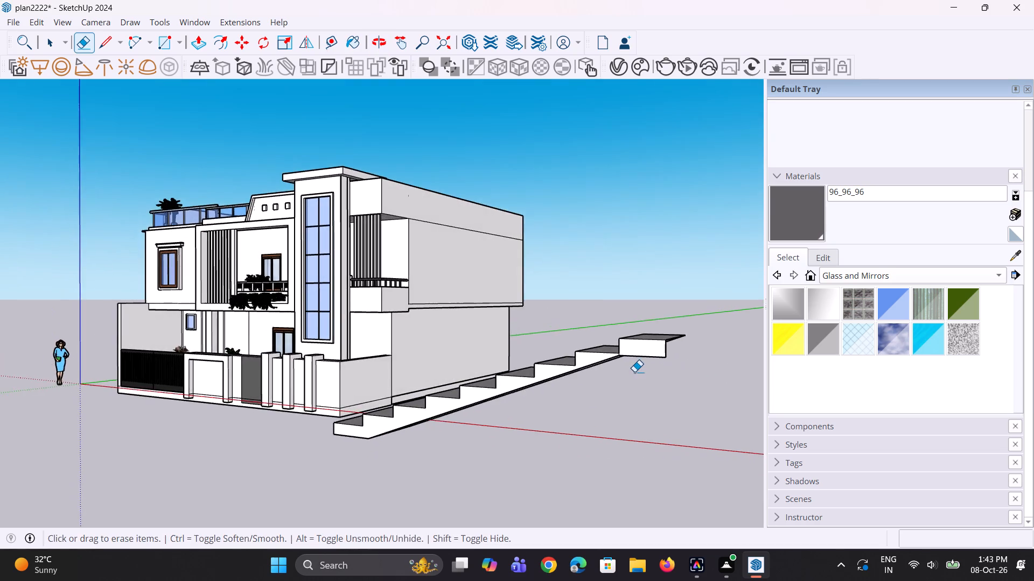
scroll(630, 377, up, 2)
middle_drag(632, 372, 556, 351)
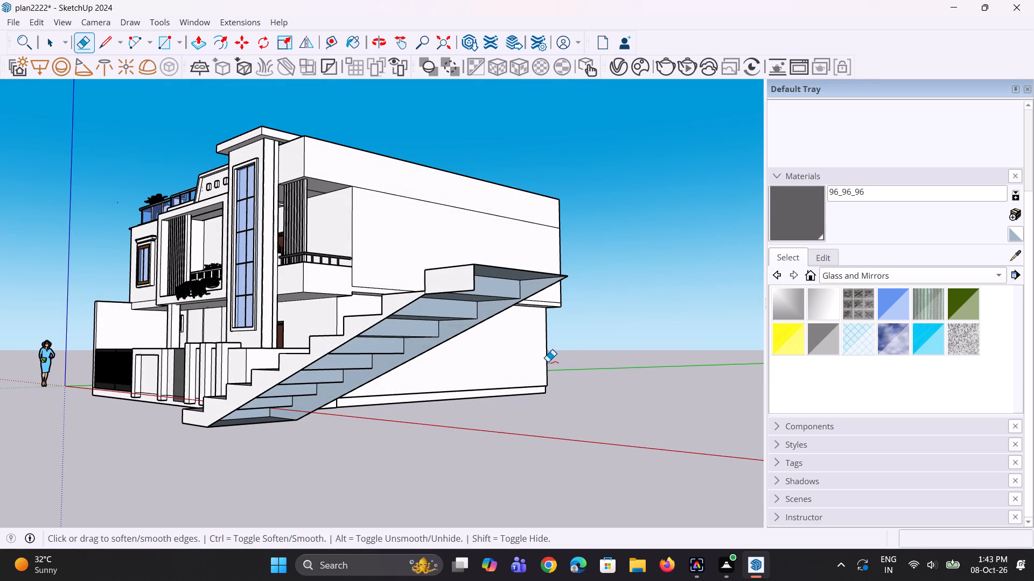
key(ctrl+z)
Examine the staircase's underside and the new face below the top tread from several angles.
middle_drag(543, 365, 650, 412)
scroll(623, 384, up, 1)
scroll(585, 377, down, 3)
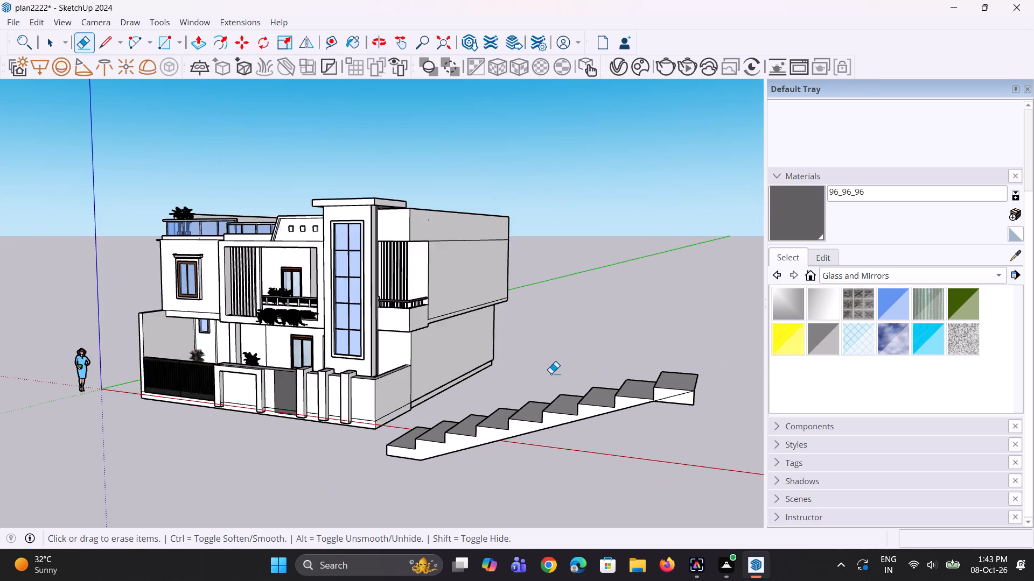
scroll(551, 373, down, 4)
middle_drag(560, 423, 531, 366)
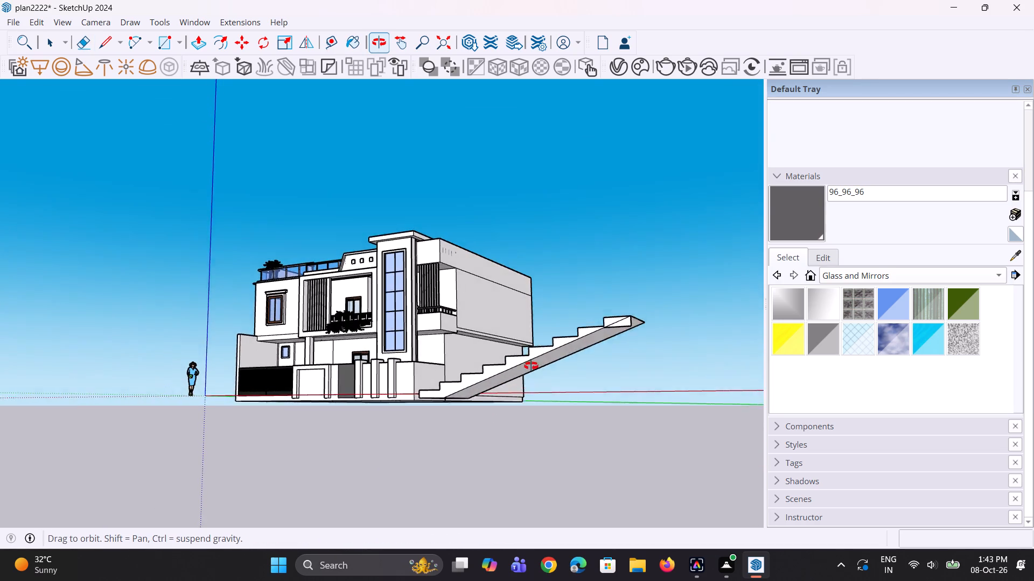
middle_drag(531, 366, 532, 370)
scroll(520, 380, down, 4)
middle_drag(497, 386, 504, 389)
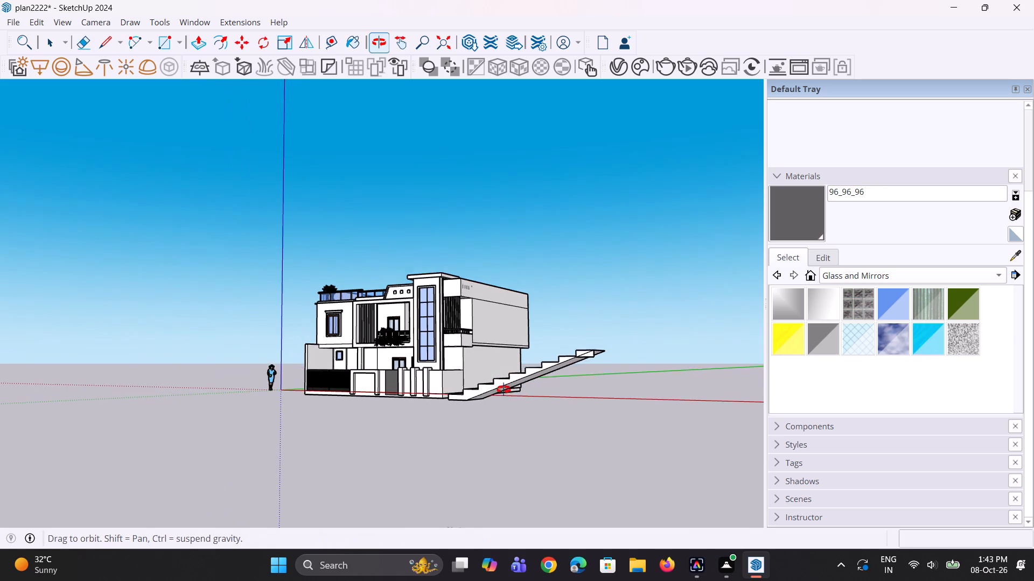
middle_drag(504, 389, 505, 390)
scroll(443, 392, down, 4)
middle_drag(459, 394, 476, 396)
scroll(571, 354, up, 2)
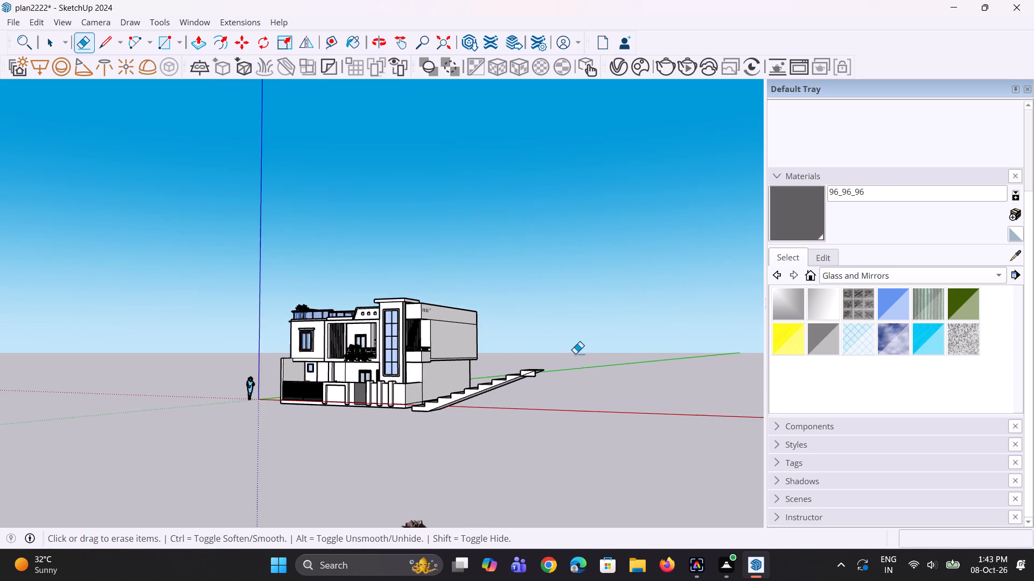
scroll(575, 353, up, 7)
middle_drag(522, 382, 523, 405)
scroll(512, 378, up, 4)
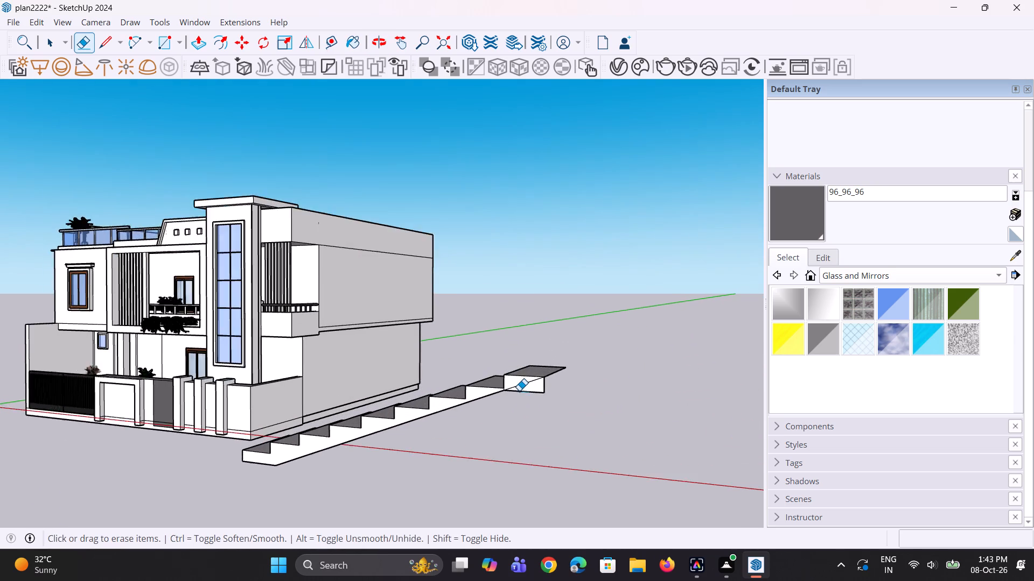
scroll(519, 391, up, 3)
middle_drag(544, 403, 467, 385)
scroll(470, 381, down, 14)
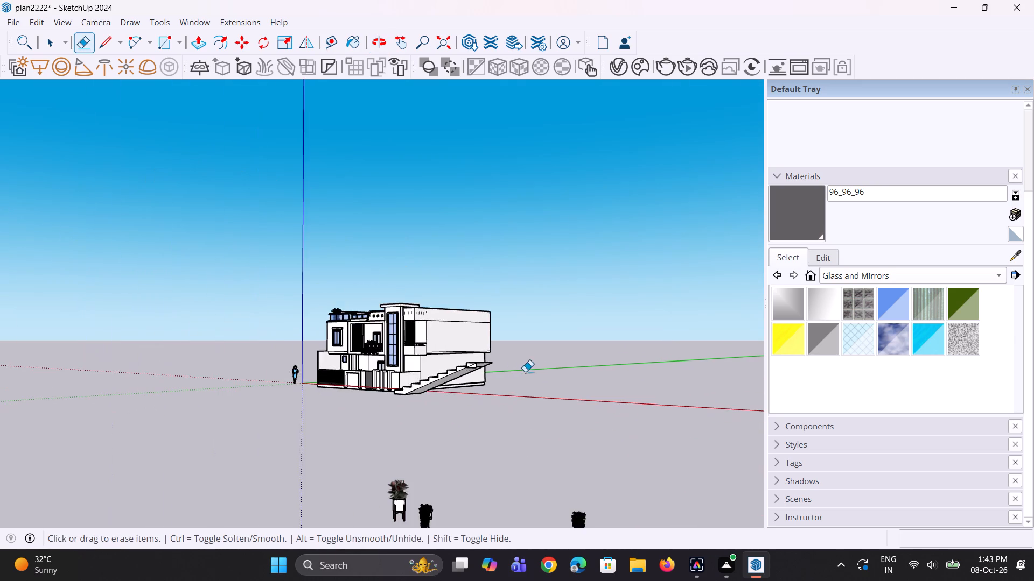
middle_drag(507, 400, 303, 419)
scroll(309, 396, up, 13)
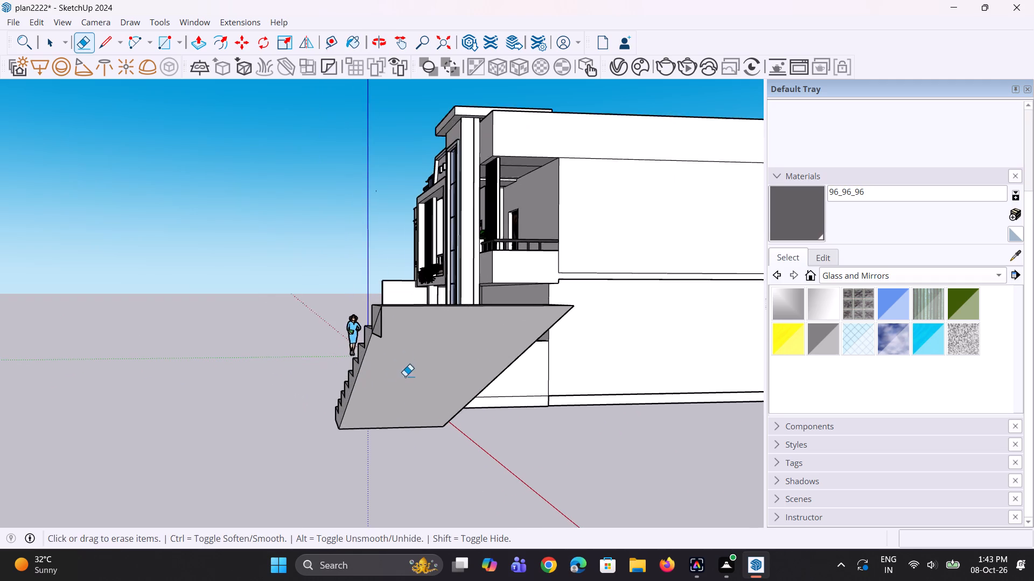
scroll(405, 376, up, 4)
middle_drag(513, 383, 547, 386)
scroll(534, 375, down, 4)
middle_drag(526, 359, 535, 361)
scroll(587, 354, up, 2)
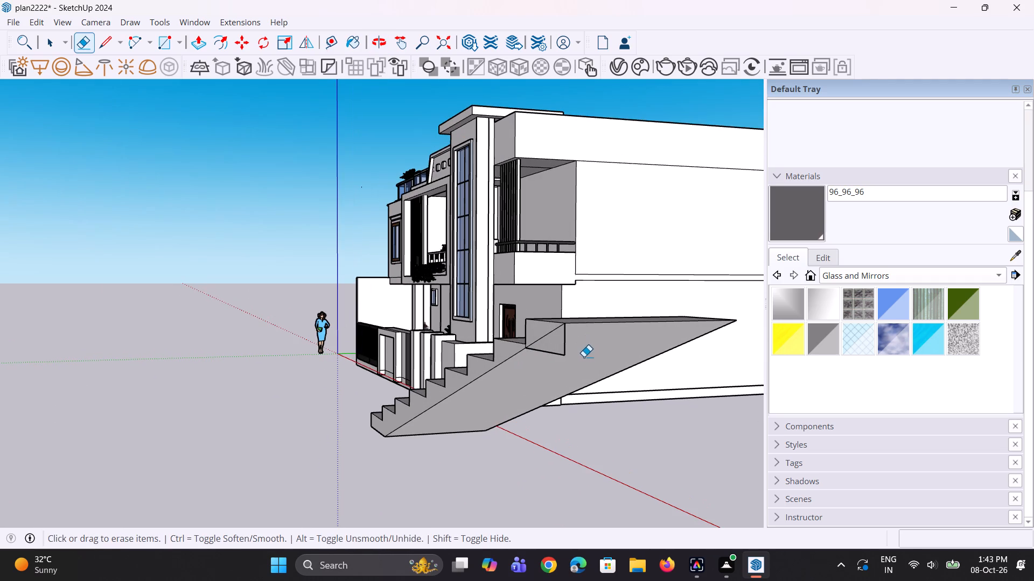
Push/Pull the triangular face below the top tread about 7' 5" across the full width of the staircase.
key(p)
scroll(583, 357, down, 3)
middle_drag(579, 357, 501, 392)
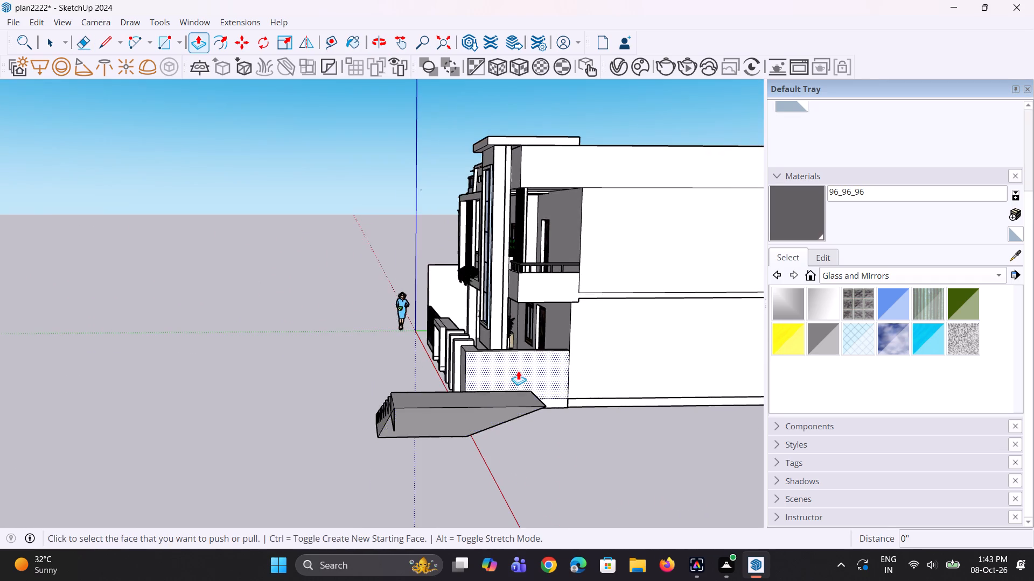
scroll(518, 371, down, 8)
middle_drag(507, 403, 268, 384)
scroll(239, 352, up, 4)
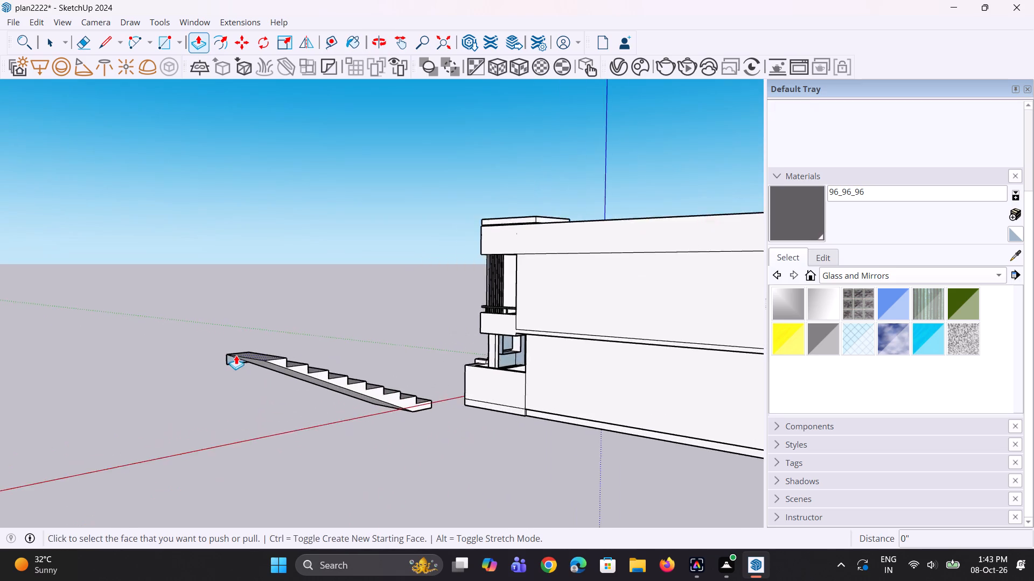
scroll(236, 355, up, 4)
click(233, 366)
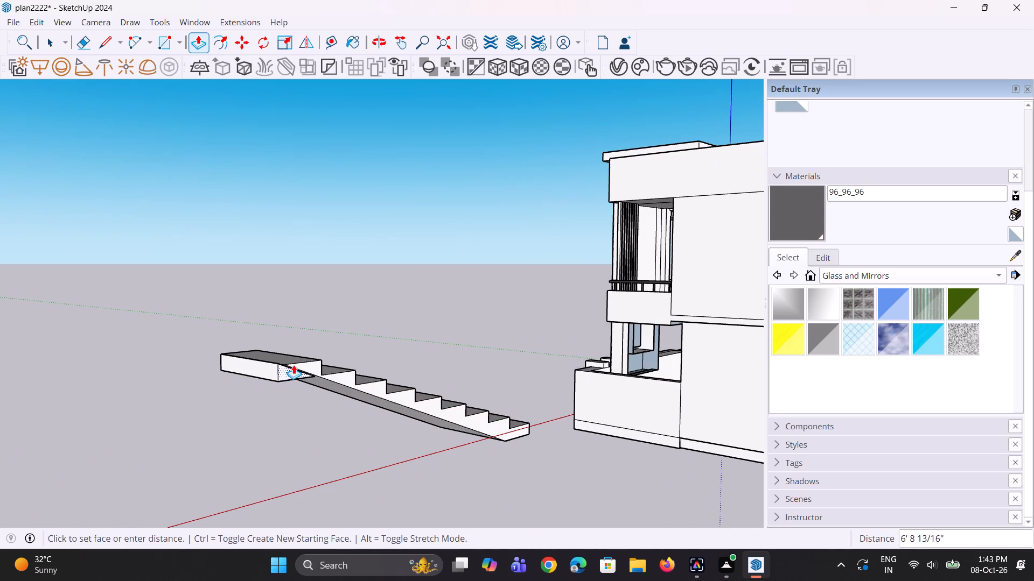
click(303, 365)
Erase the leftover diagonal edges on both side faces of the top step's block.
scroll(284, 390, up, 1)
middle_drag(285, 393, 326, 396)
scroll(356, 370, up, 4)
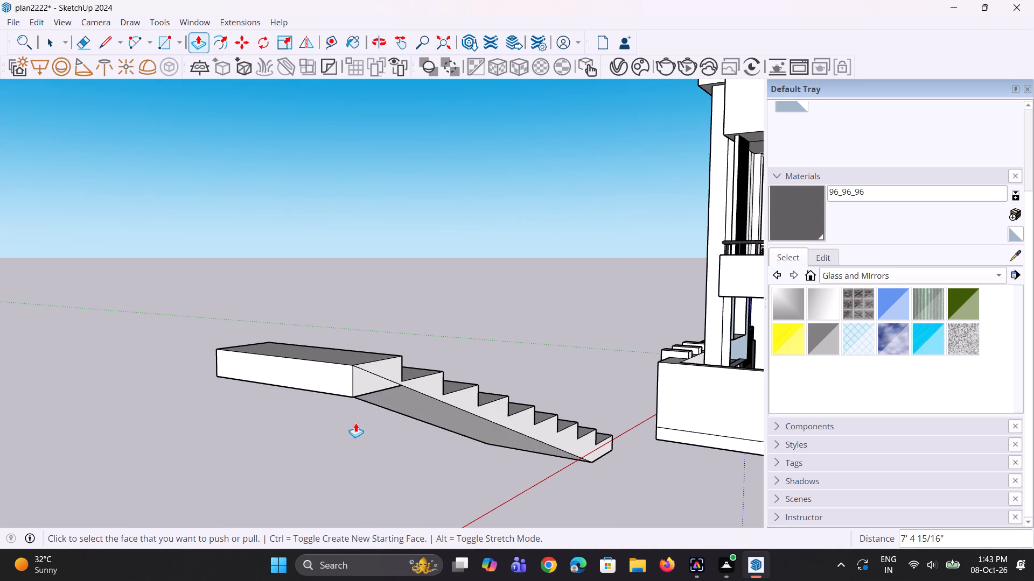
key(space)
key(p)
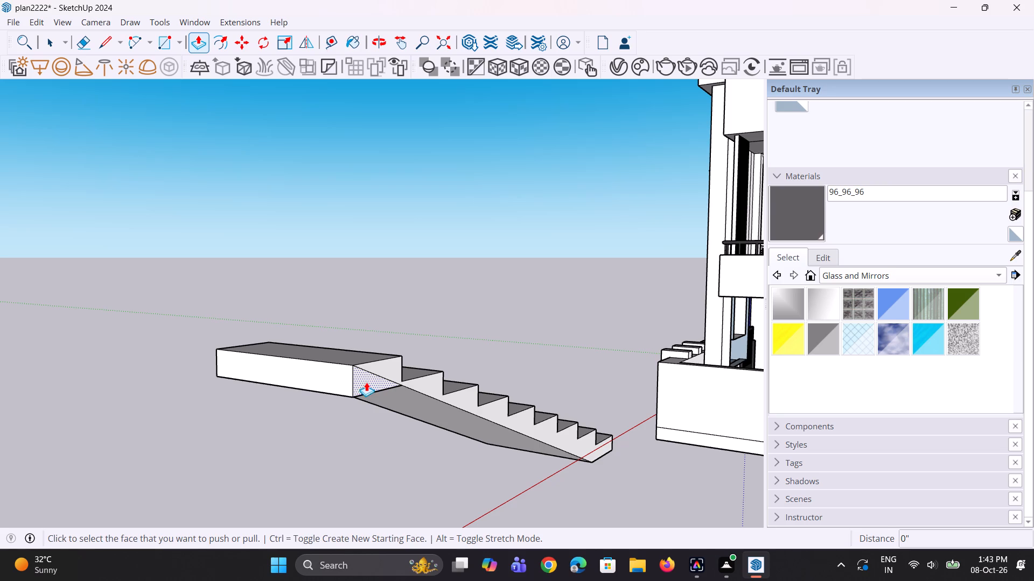
key(e)
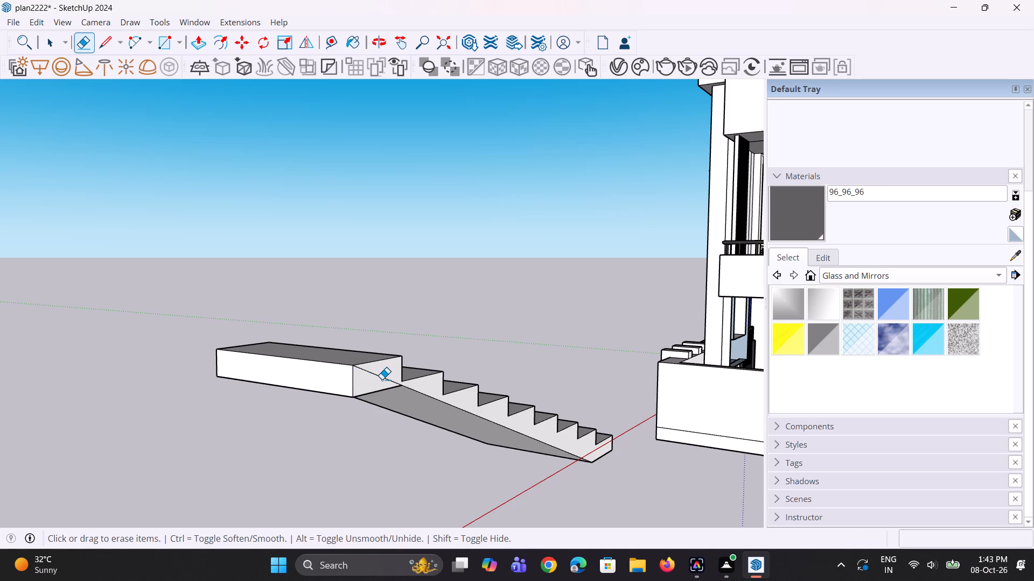
click(382, 379)
scroll(363, 395, down, 4)
middle_drag(251, 416, 588, 450)
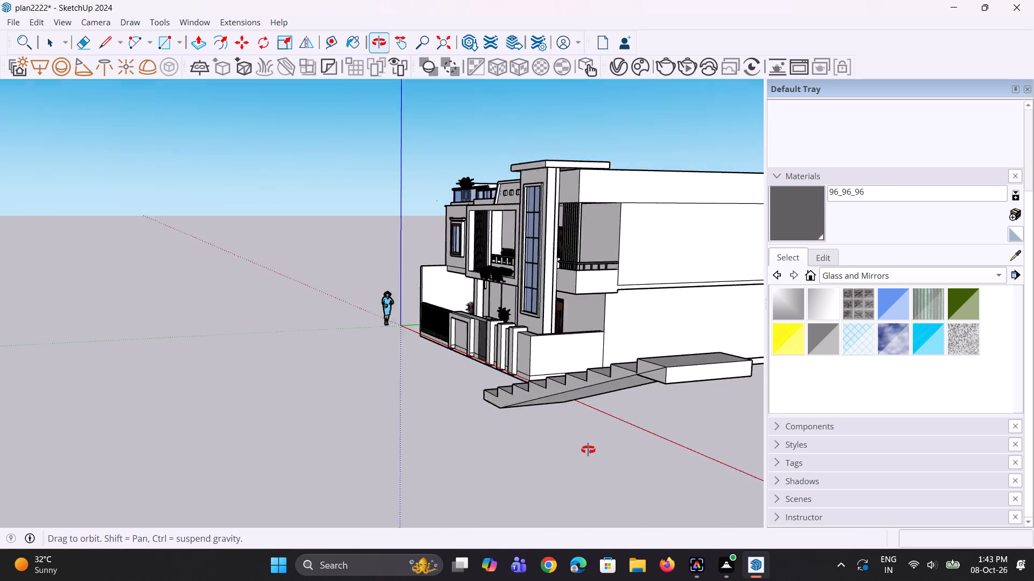
middle_drag(588, 450, 590, 450)
scroll(707, 375, up, 2)
click(673, 369)
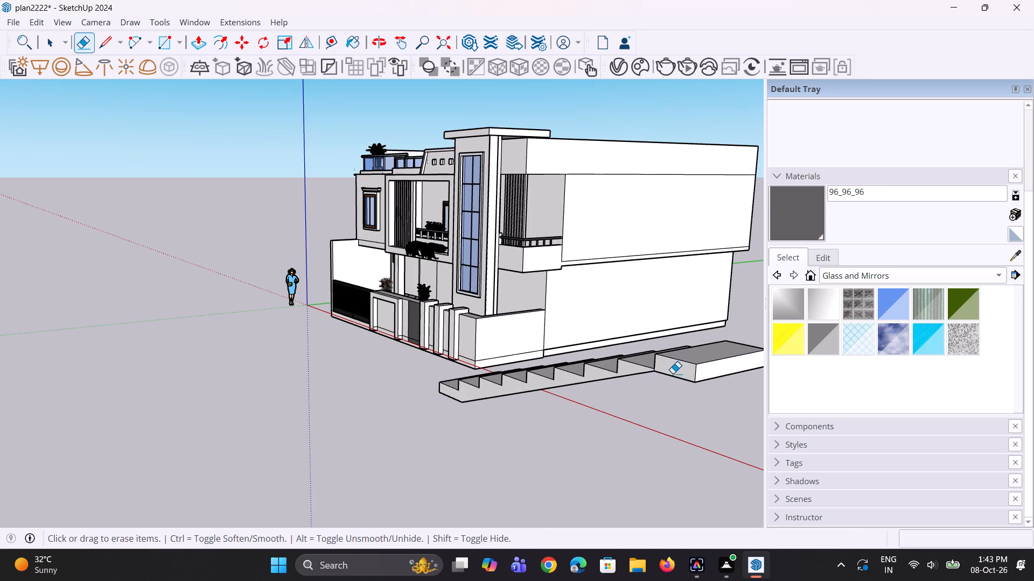
Examine the staircase with its squared-off top step from low angles beside the house.
middle_drag(686, 375, 689, 296)
scroll(672, 292, up, 1)
middle_drag(656, 299, 656, 315)
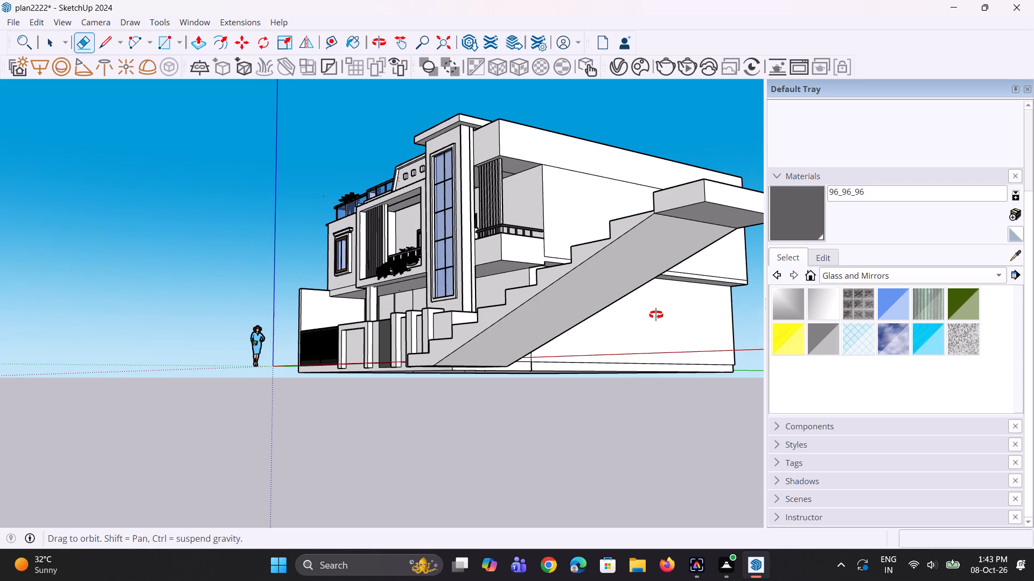
middle_drag(656, 315, 656, 317)
scroll(656, 317, up, 1)
scroll(655, 318, down, 6)
middle_drag(631, 328, 636, 338)
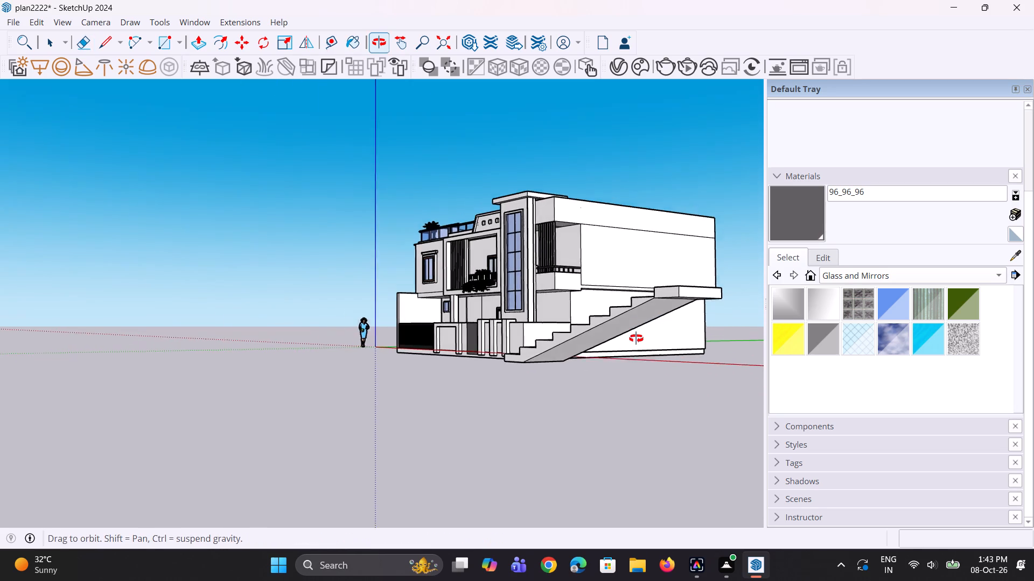
Draw a vertical line about 3 11/16" long from the base of the second-highest step's riser to the sloped underside edge.
middle_drag(636, 338, 636, 360)
scroll(605, 378, down, 4)
middle_drag(574, 386, 619, 426)
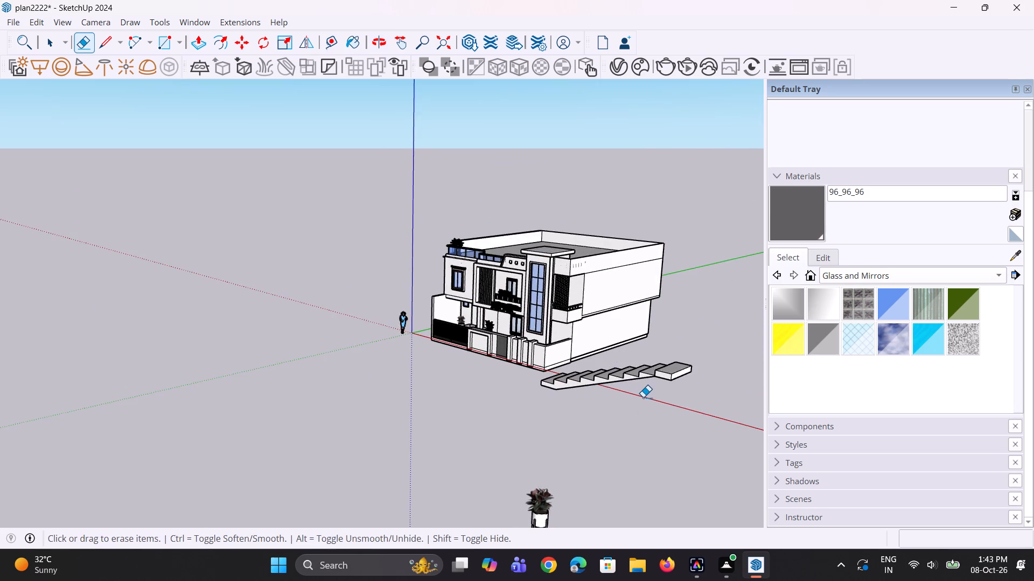
scroll(643, 397, up, 6)
middle_drag(643, 396, 643, 378)
scroll(640, 363, up, 4)
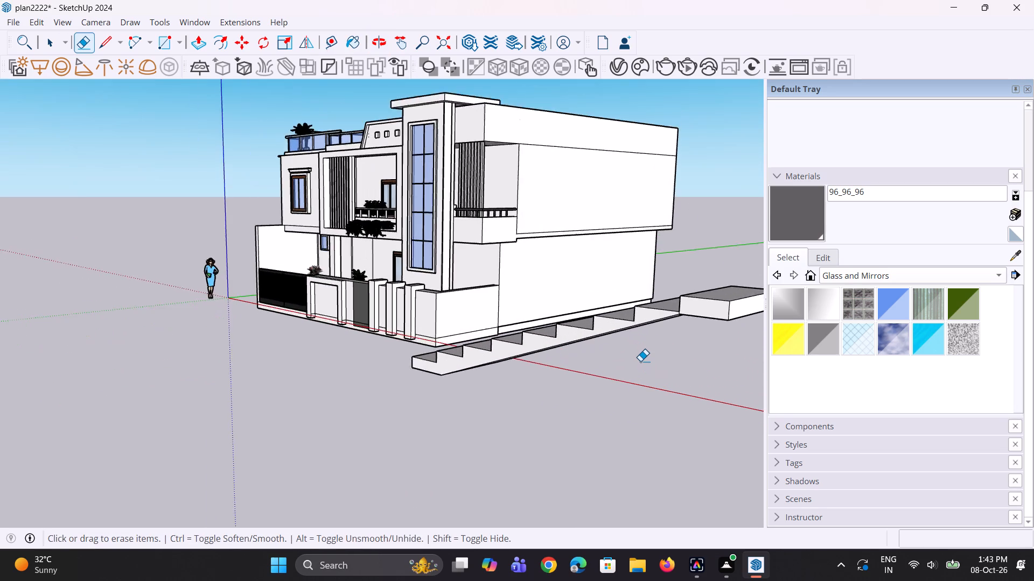
scroll(640, 361, up, 1)
key(l)
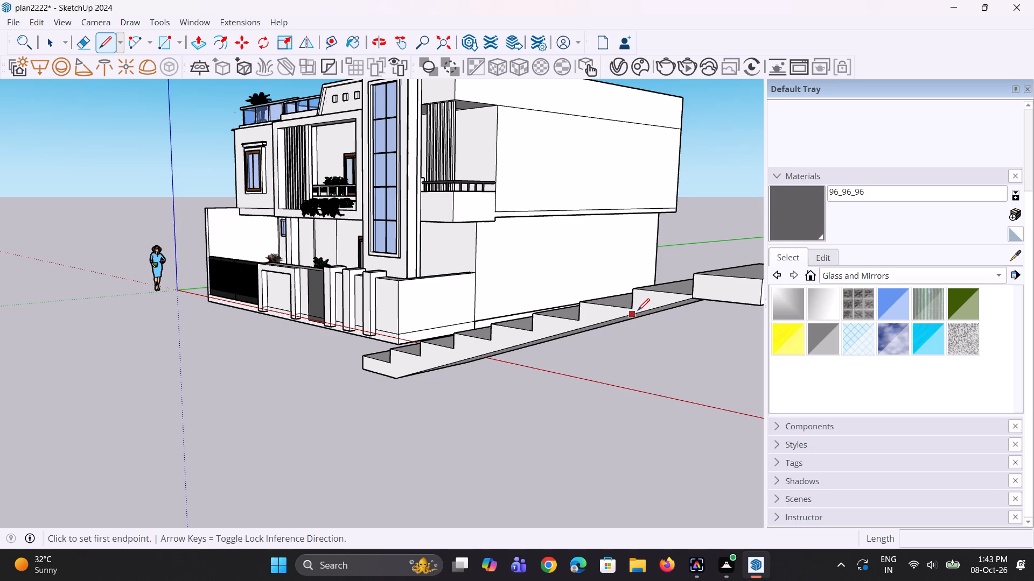
click(631, 310)
click(629, 317)
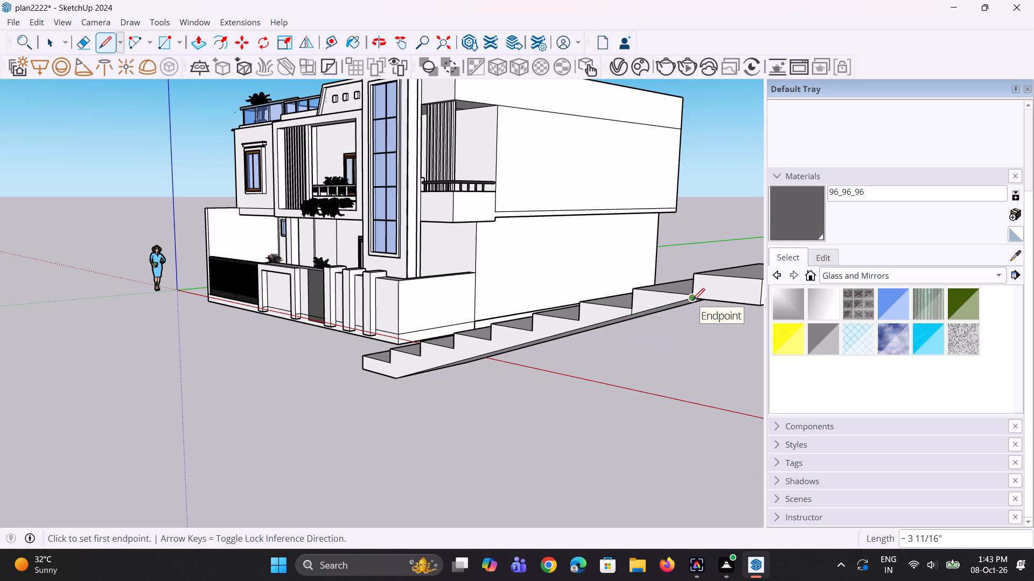
key(space)
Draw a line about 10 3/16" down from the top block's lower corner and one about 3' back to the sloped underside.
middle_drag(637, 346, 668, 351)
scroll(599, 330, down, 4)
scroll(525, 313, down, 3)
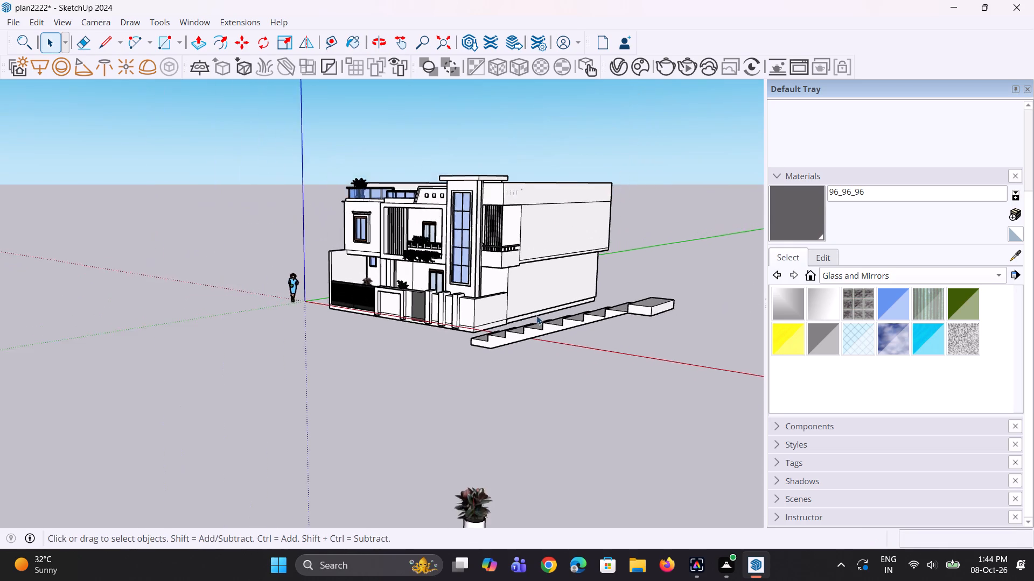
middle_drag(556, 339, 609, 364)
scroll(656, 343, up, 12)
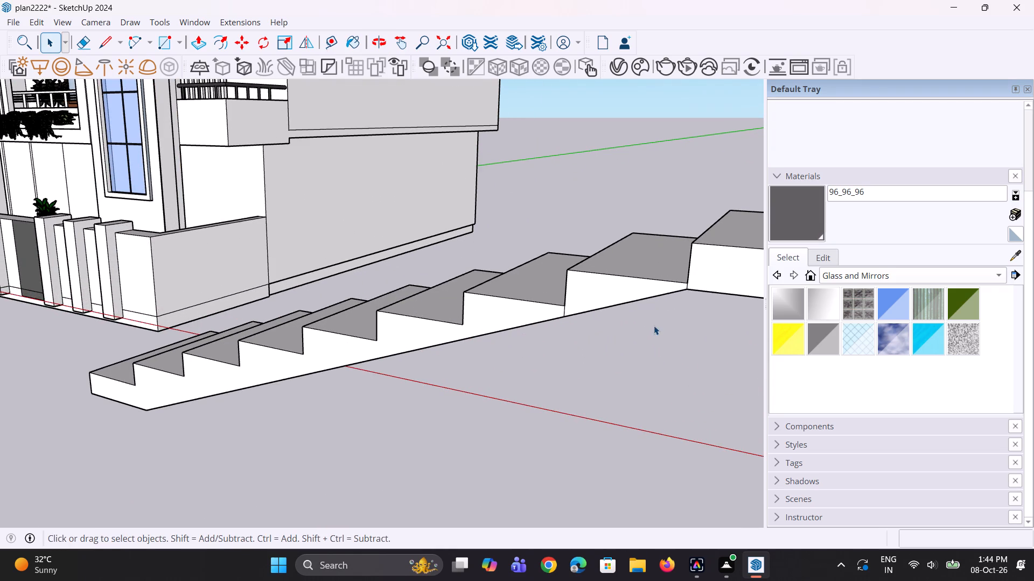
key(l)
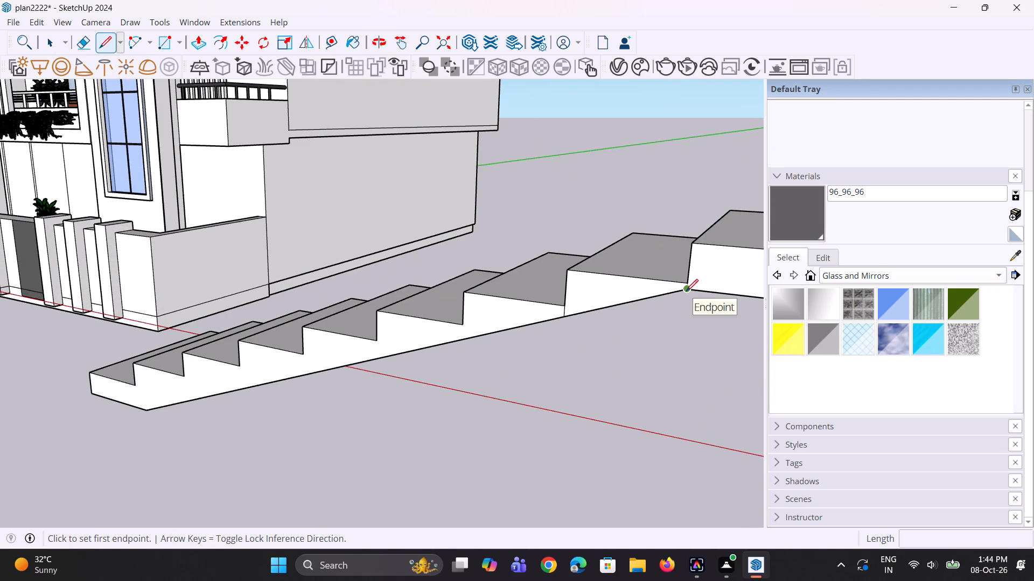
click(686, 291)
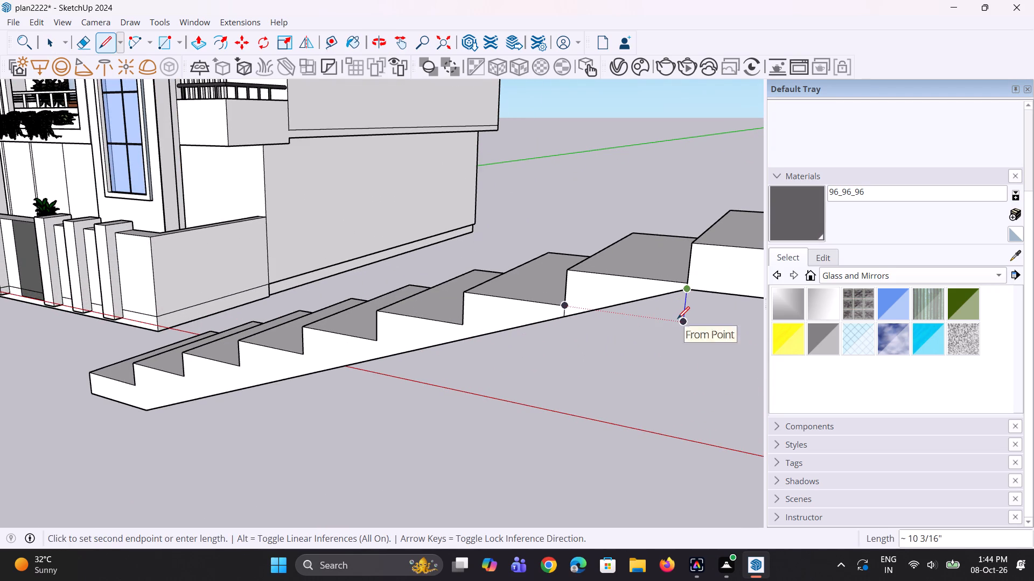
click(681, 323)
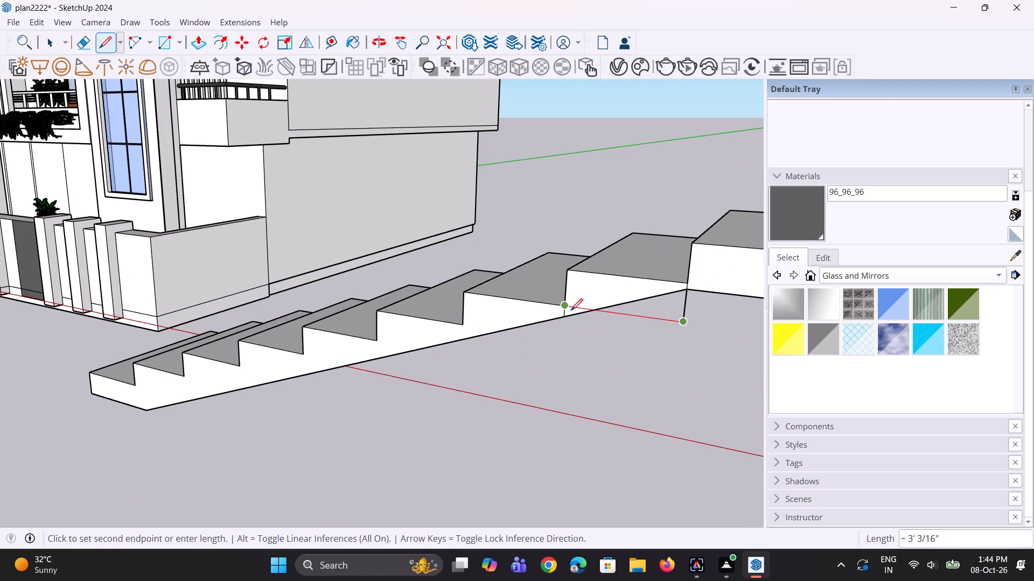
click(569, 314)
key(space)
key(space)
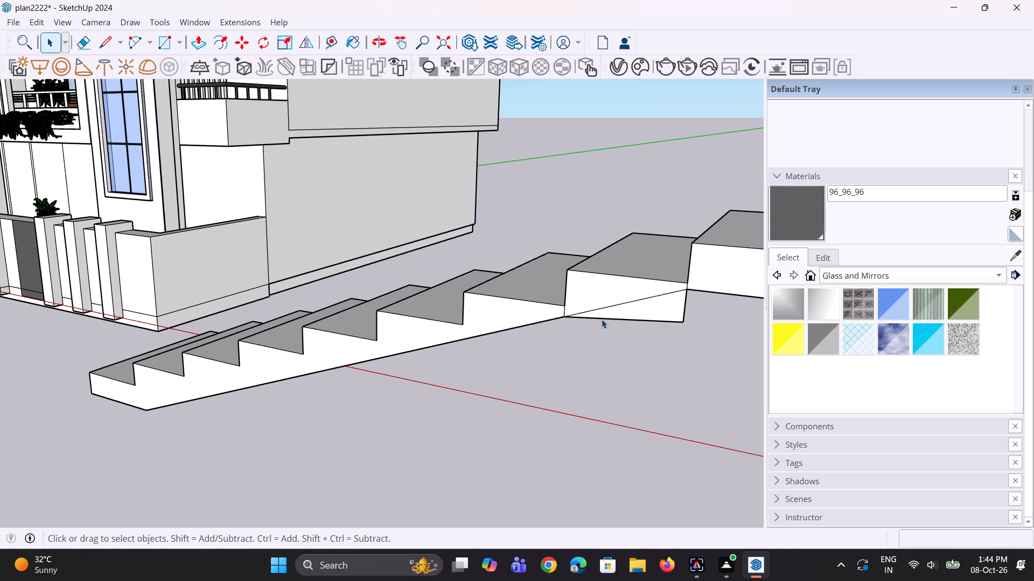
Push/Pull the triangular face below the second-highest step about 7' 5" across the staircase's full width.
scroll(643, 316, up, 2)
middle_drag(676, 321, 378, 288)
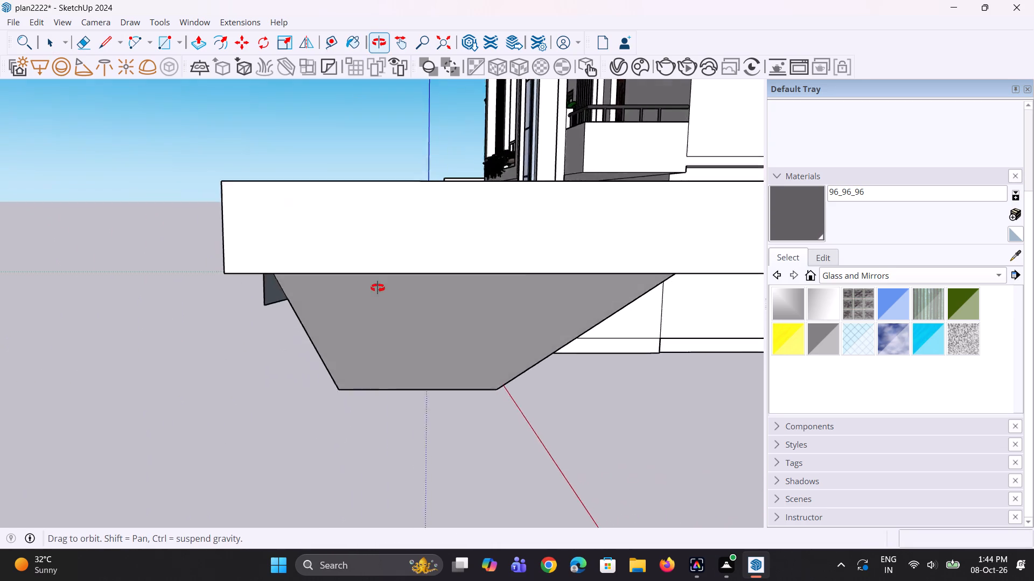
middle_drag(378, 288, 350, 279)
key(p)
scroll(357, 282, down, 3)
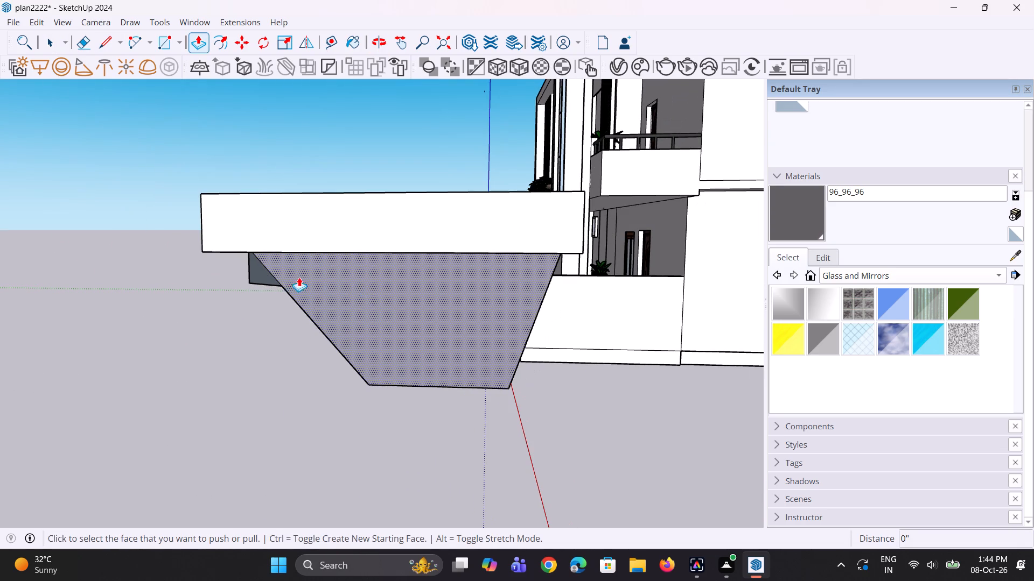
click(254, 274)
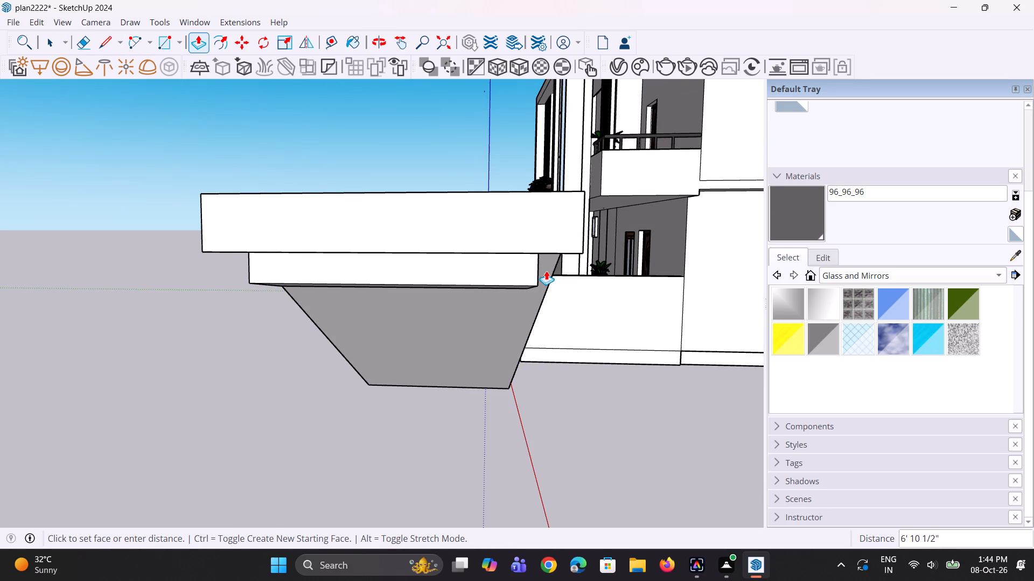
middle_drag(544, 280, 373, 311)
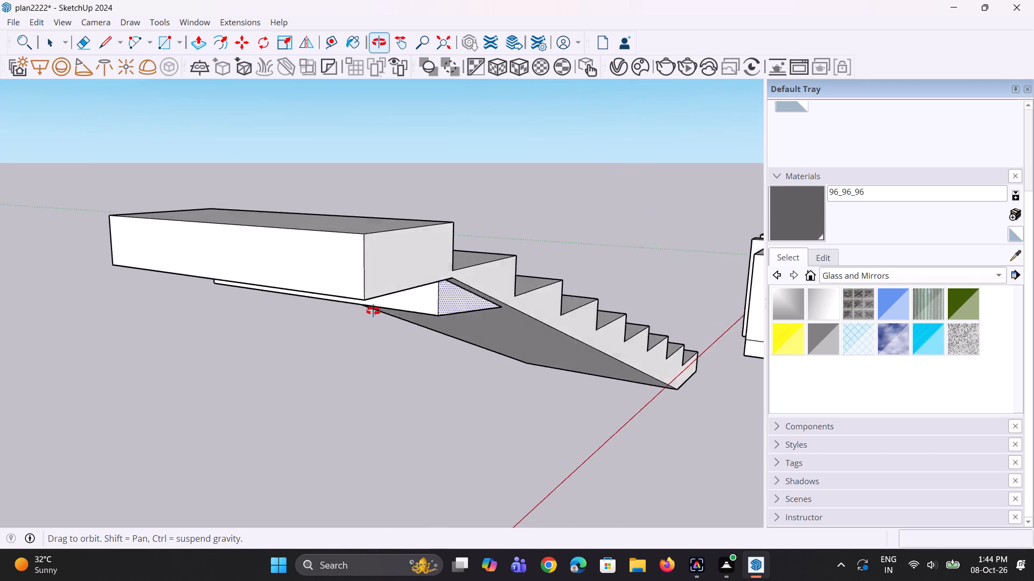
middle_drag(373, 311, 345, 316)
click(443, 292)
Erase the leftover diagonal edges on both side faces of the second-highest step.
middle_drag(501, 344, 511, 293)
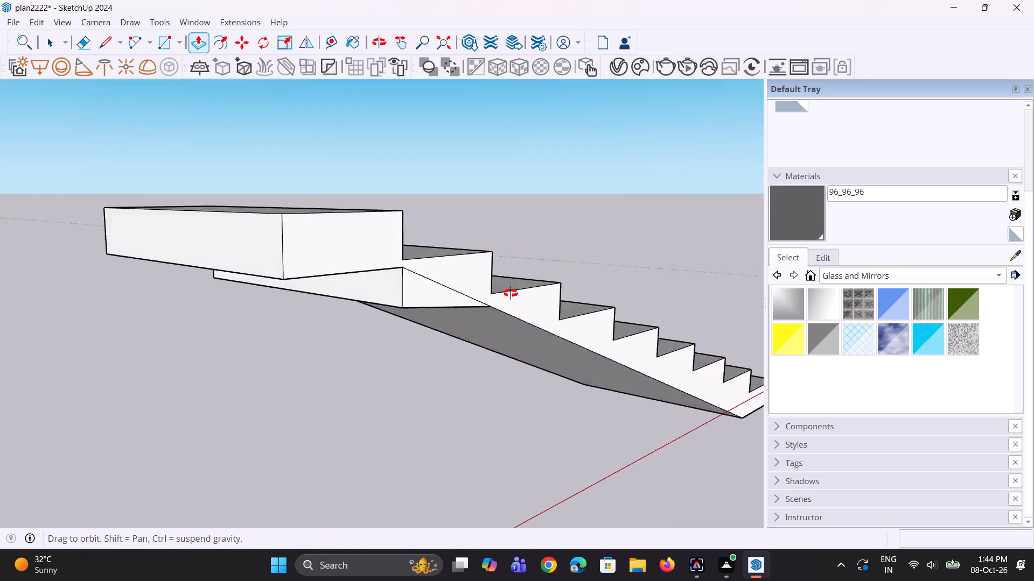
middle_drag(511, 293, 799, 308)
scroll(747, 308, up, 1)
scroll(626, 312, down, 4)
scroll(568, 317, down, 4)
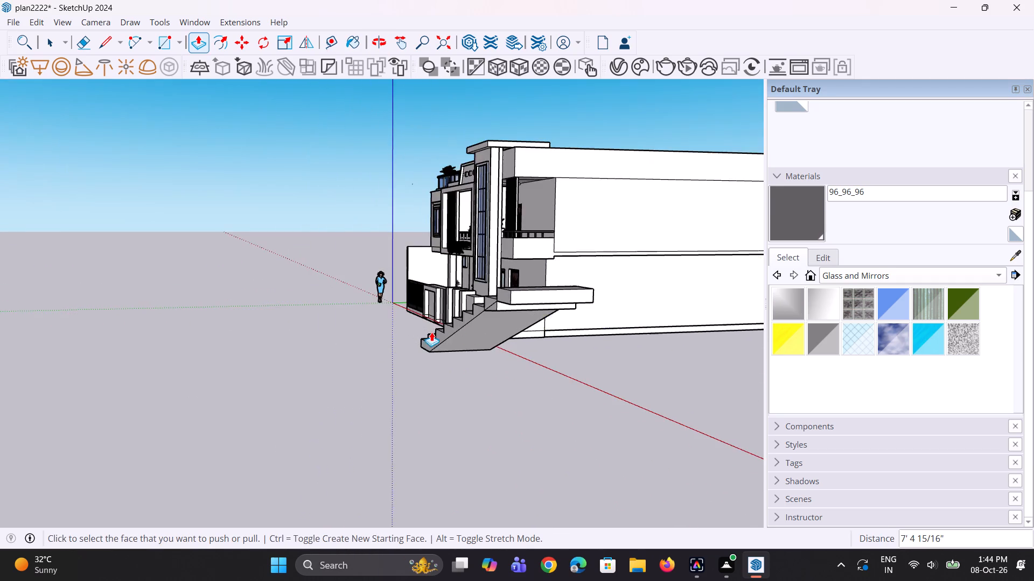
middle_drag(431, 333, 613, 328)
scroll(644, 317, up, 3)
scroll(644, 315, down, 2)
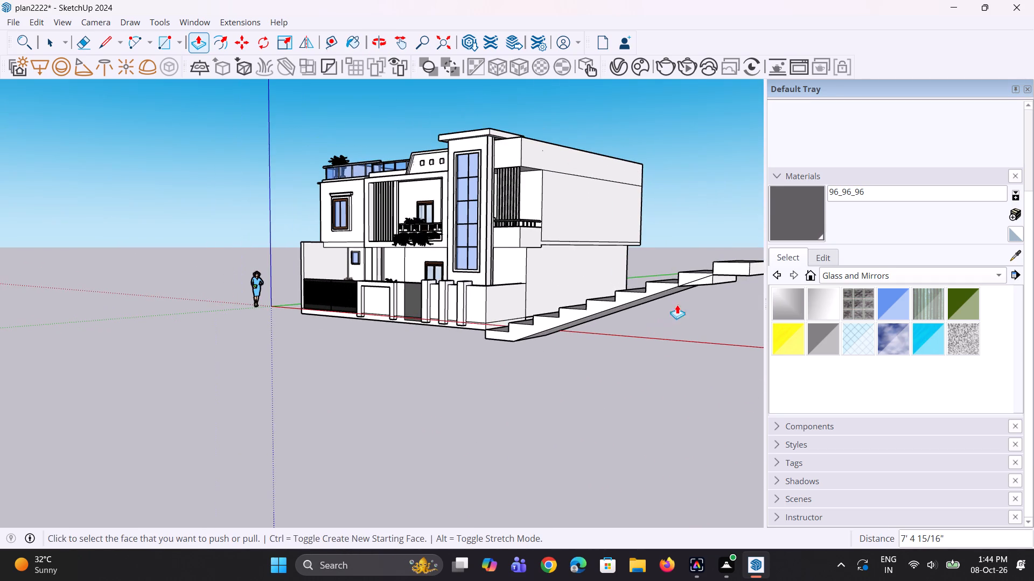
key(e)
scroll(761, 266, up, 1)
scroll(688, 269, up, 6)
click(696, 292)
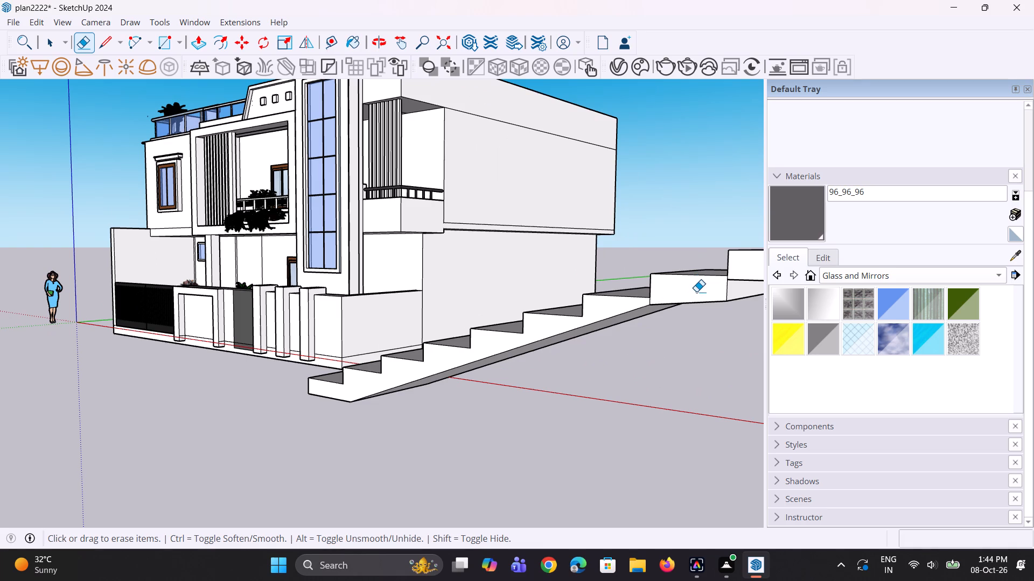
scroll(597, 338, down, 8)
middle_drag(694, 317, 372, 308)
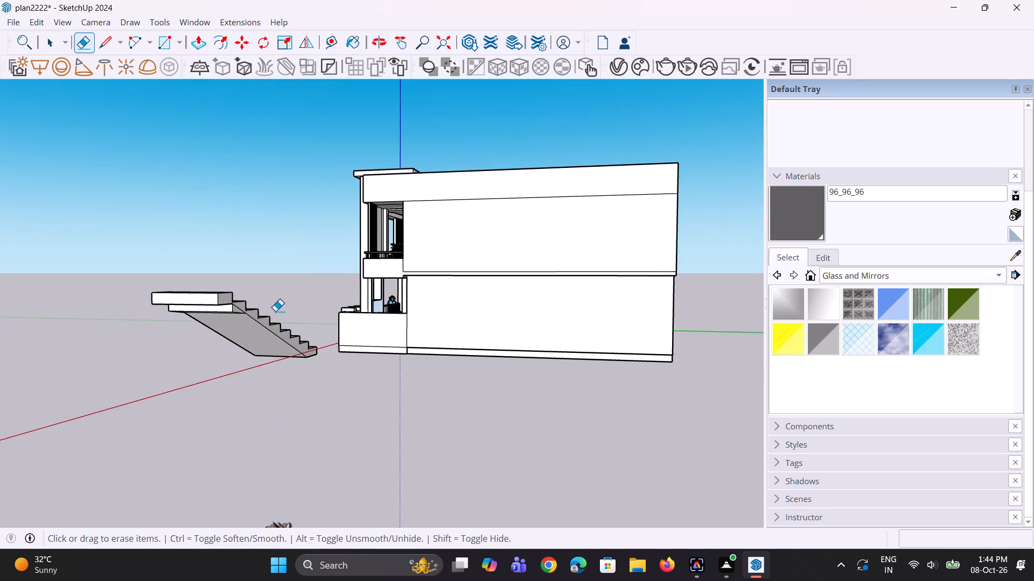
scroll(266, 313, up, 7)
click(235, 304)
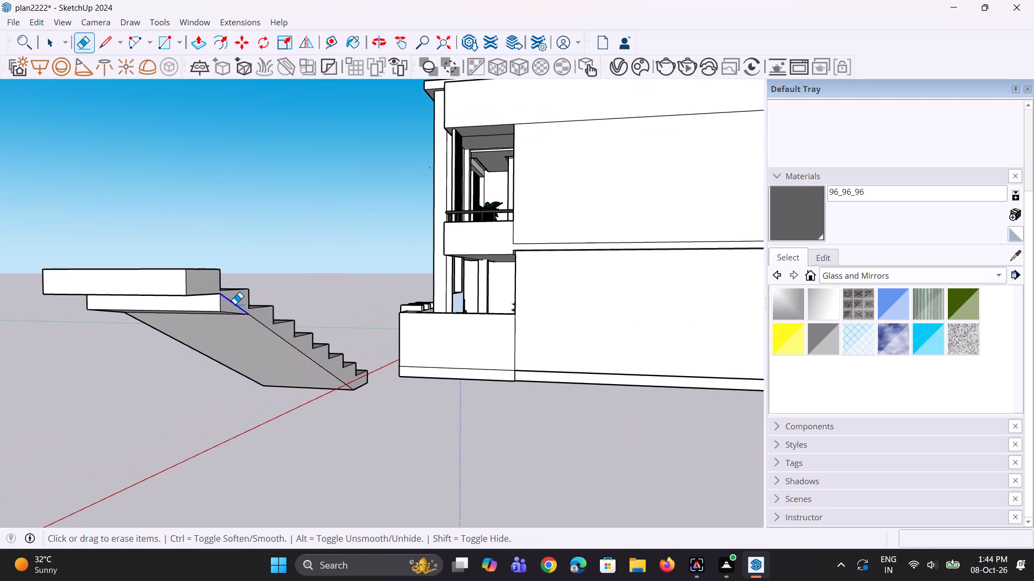
Examine the staircase's two upper steps and underside from the front and from low angles.
scroll(270, 342, down, 8)
middle_drag(270, 355, 707, 400)
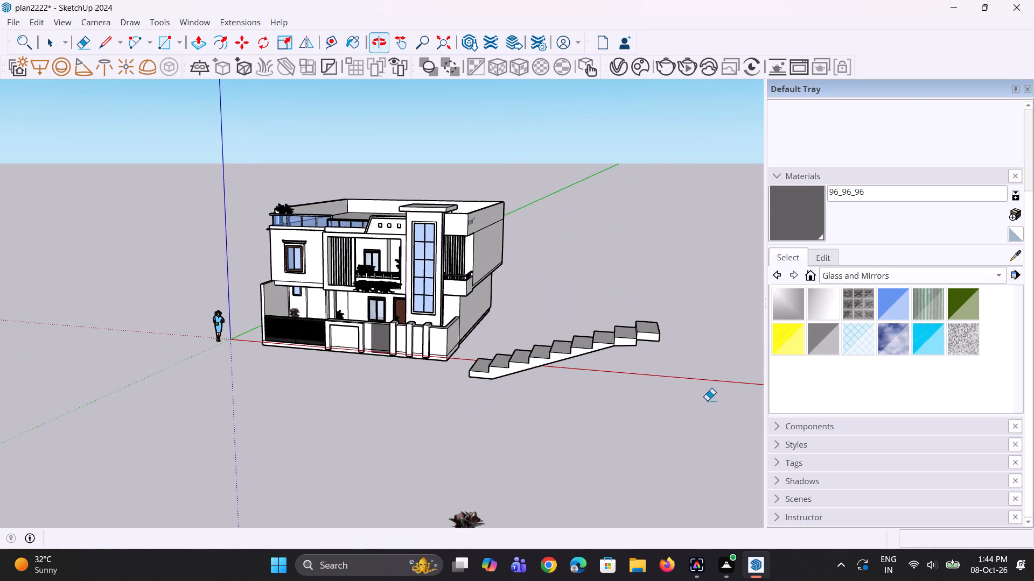
scroll(693, 366, up, 6)
middle_drag(643, 351, 633, 286)
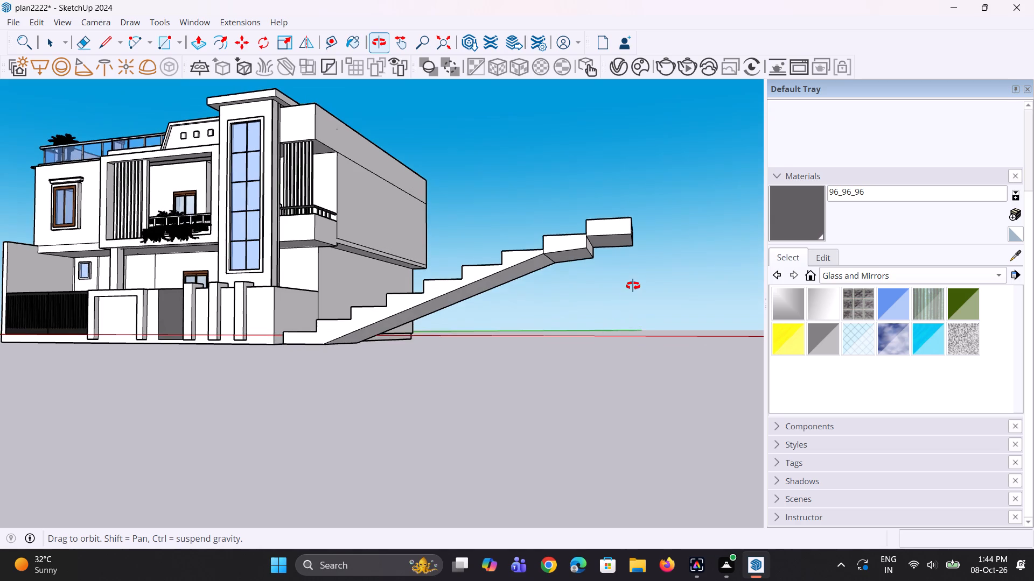
middle_drag(633, 286, 644, 320)
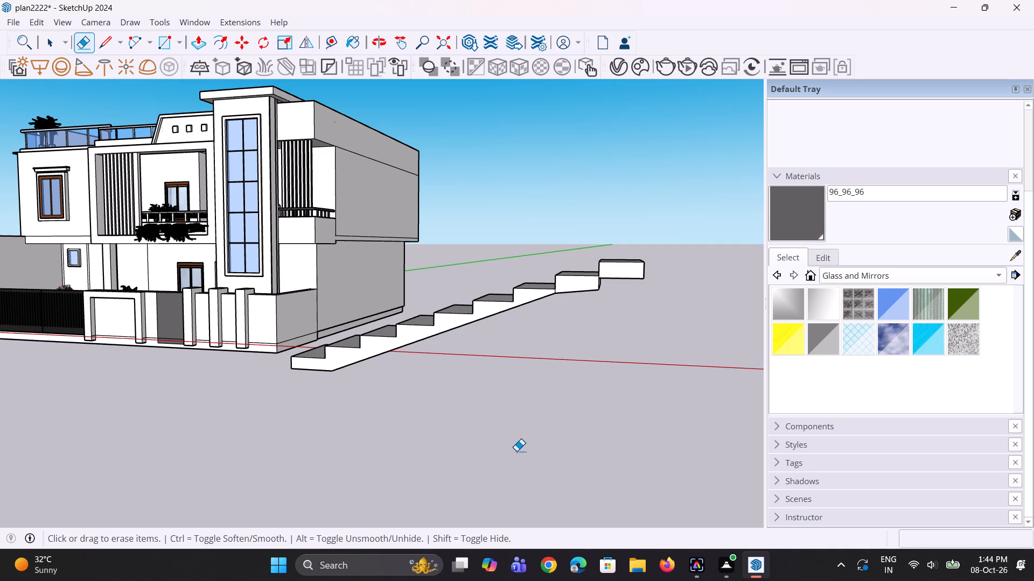
middle_drag(497, 430, 533, 440)
scroll(593, 291, up, 5)
middle_drag(590, 302, 595, 270)
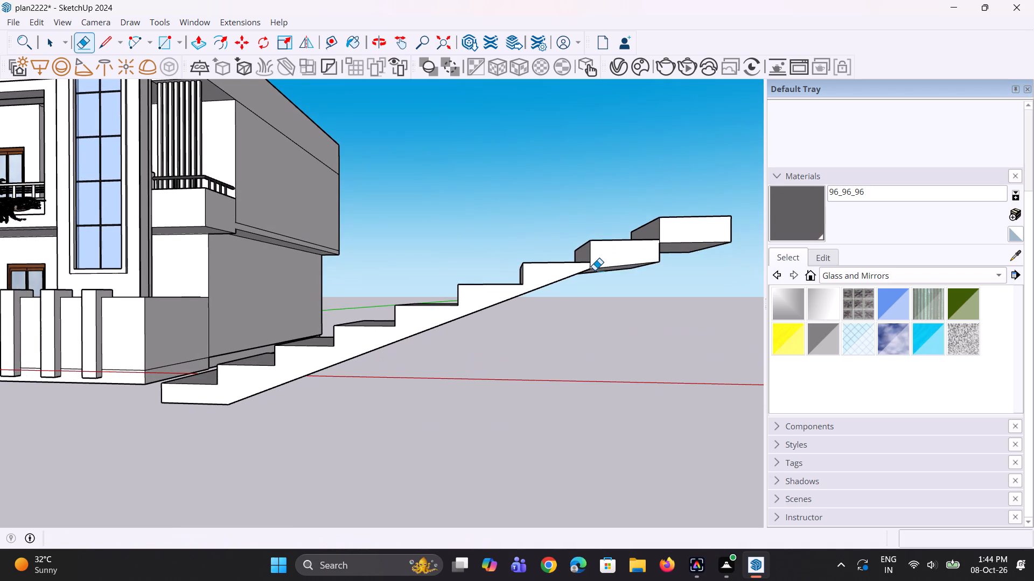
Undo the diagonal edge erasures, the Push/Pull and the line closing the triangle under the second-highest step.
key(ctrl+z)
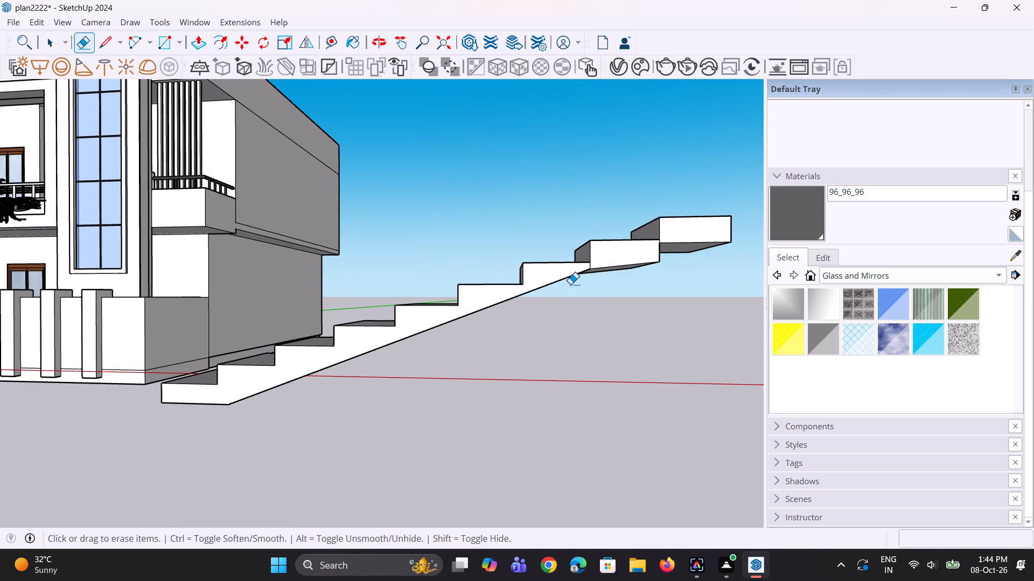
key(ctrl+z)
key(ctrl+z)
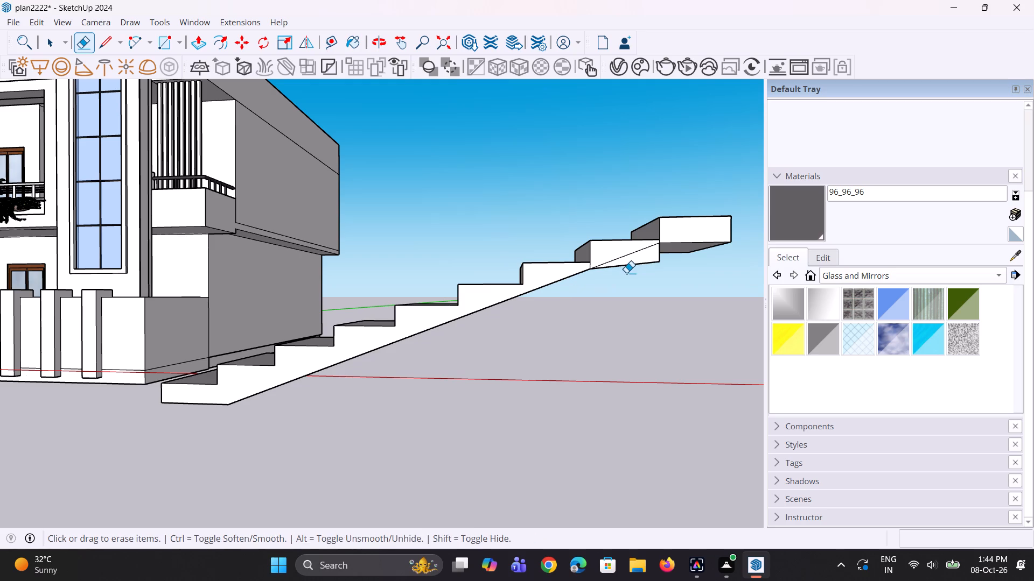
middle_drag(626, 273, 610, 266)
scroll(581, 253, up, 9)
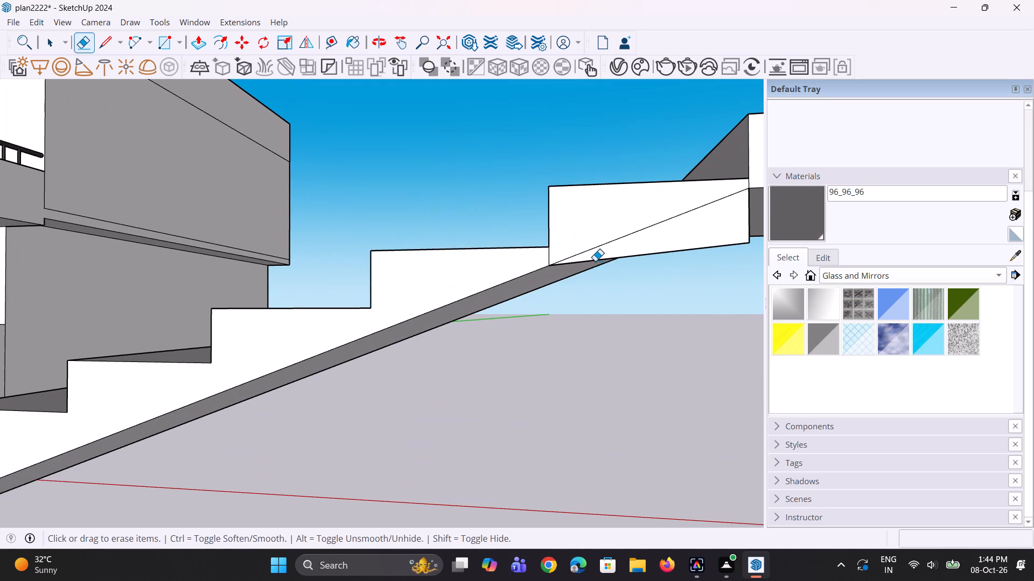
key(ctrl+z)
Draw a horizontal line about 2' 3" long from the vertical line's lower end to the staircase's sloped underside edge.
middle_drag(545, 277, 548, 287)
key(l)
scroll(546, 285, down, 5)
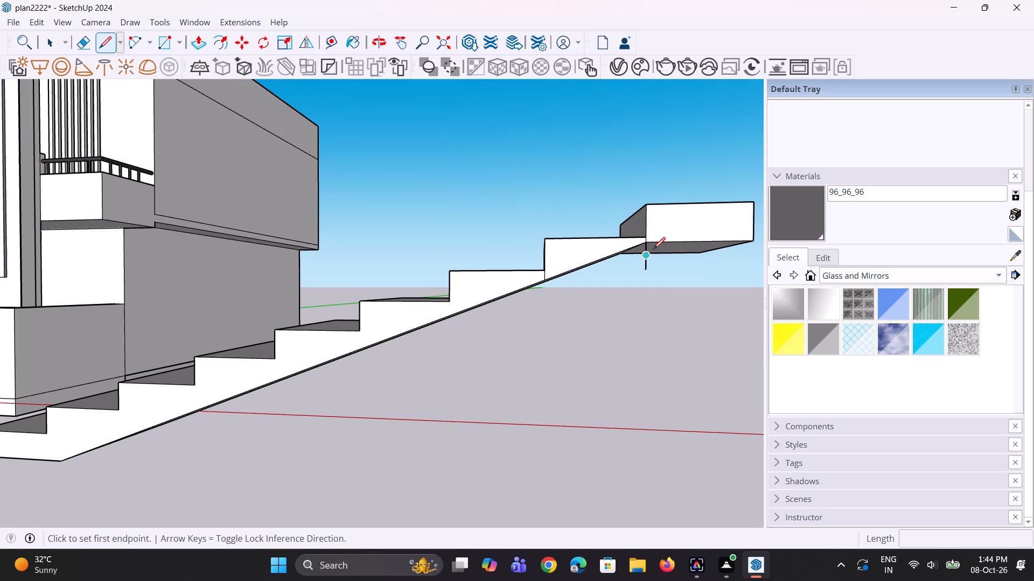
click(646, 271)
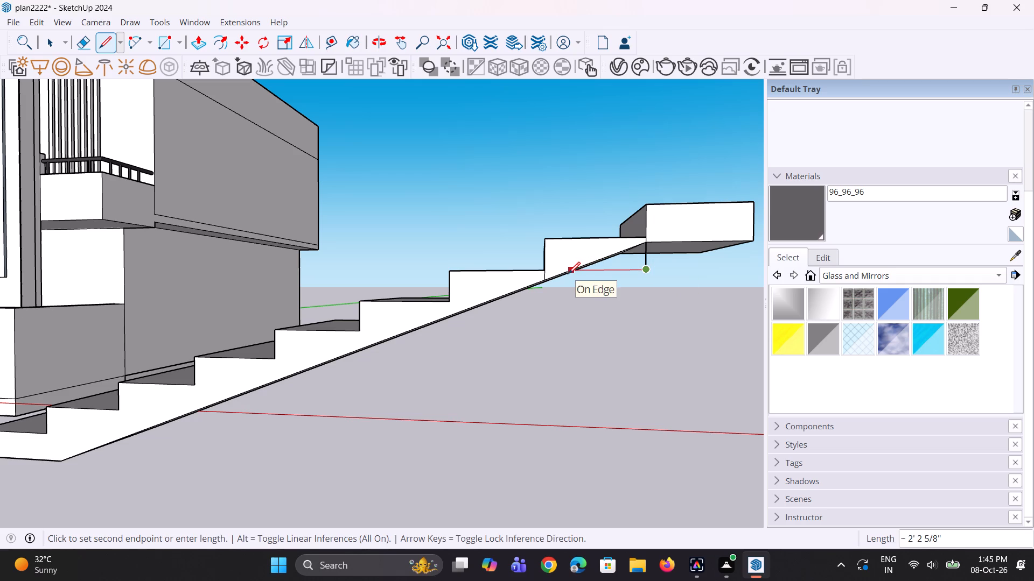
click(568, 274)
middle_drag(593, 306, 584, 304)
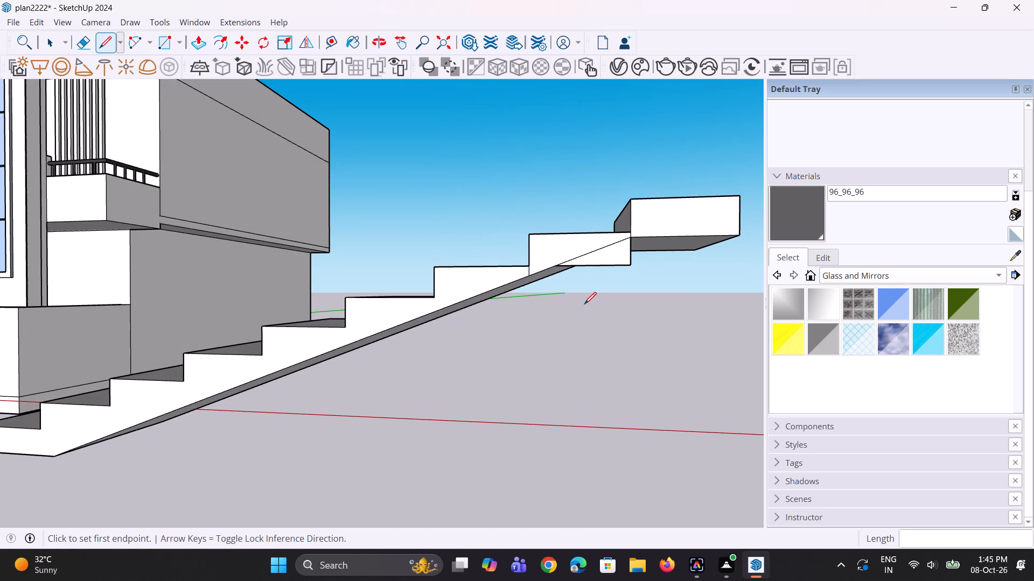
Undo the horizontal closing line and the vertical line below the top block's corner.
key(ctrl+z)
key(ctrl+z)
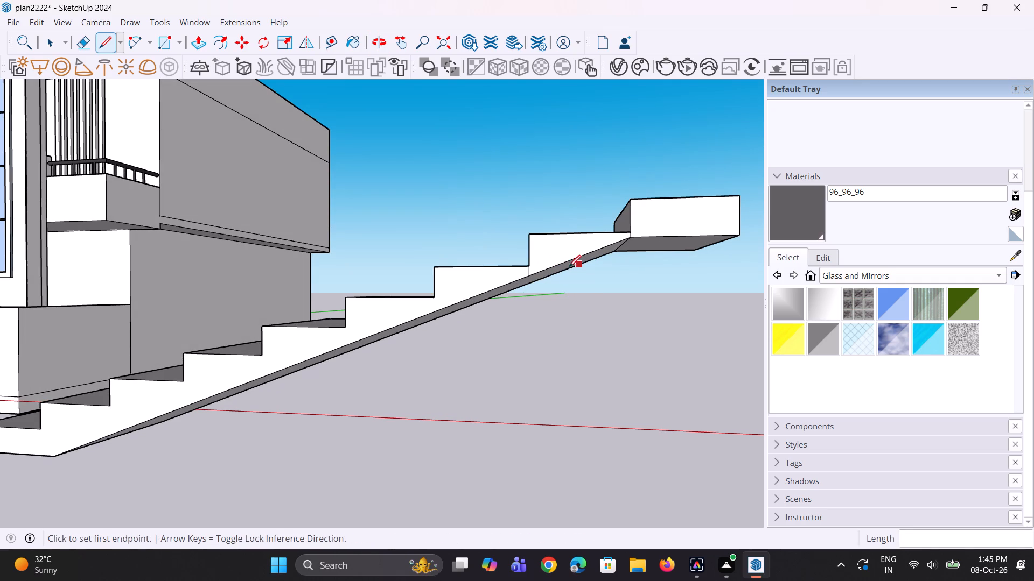
Draw a horizontal line from the second-highest riser's base past the top block's corner, and a vertical line from that corner down to it.
click(529, 275)
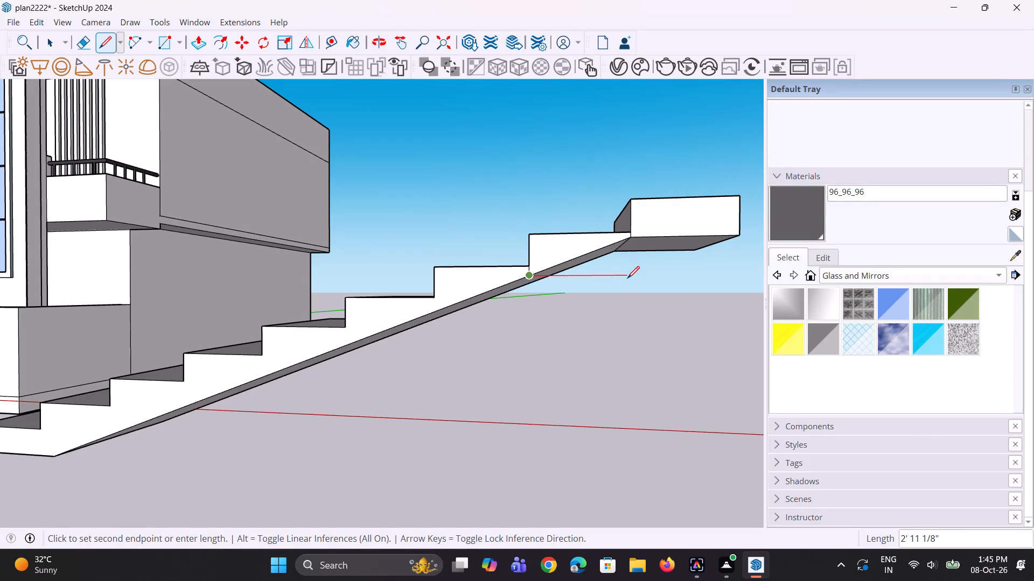
click(642, 276)
key(space)
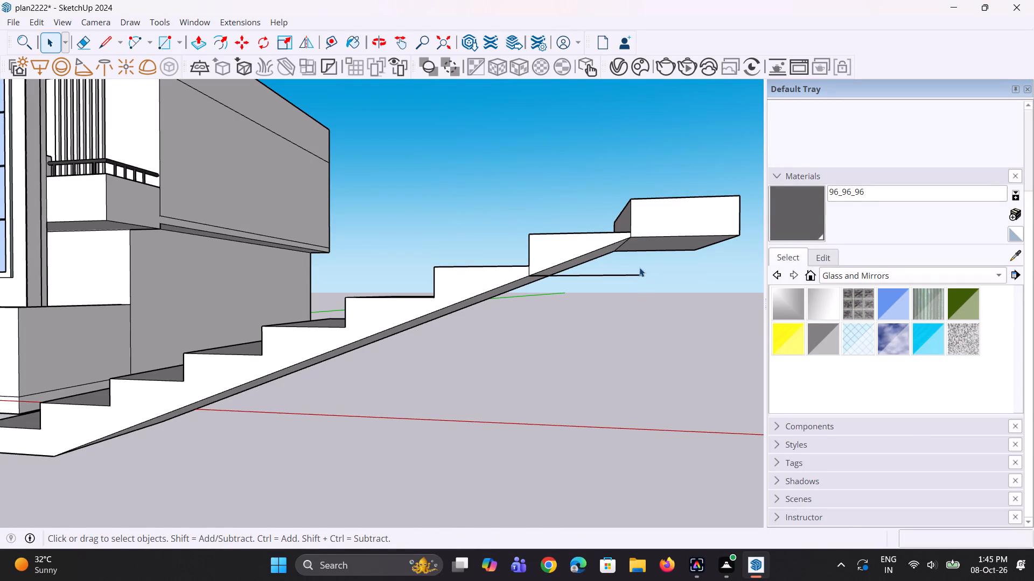
key(l)
click(629, 238)
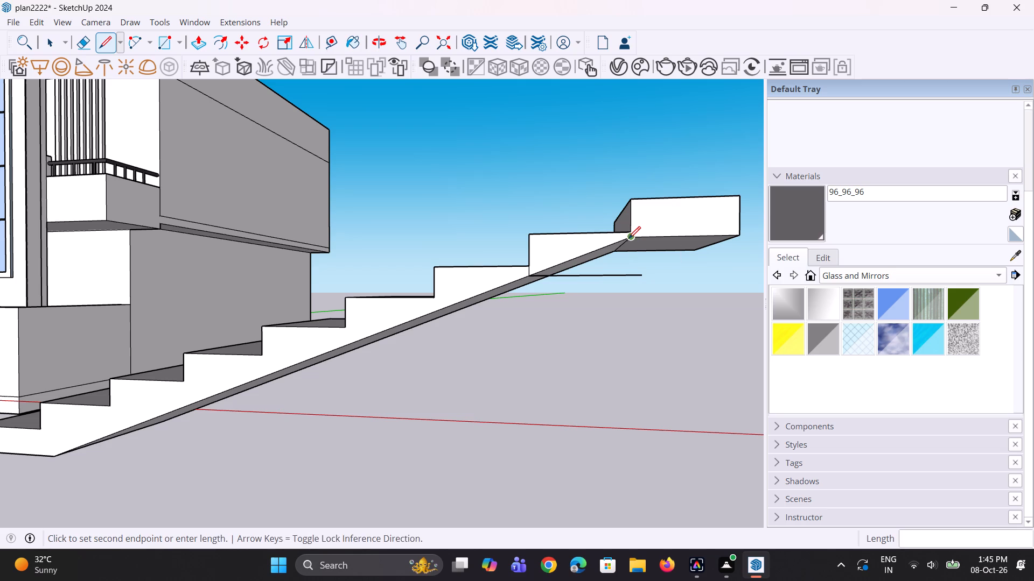
click(631, 274)
key(space)
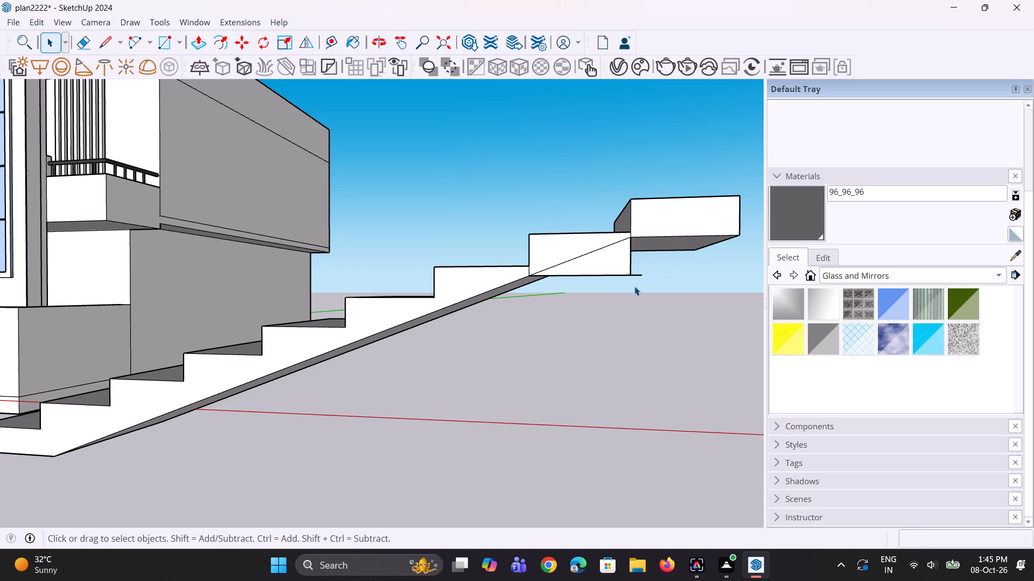
Erase the stub of the horizontal line that extends past the vertical line under the second-highest step.
middle_drag(630, 290, 571, 323)
key(e)
scroll(632, 290, up, 1)
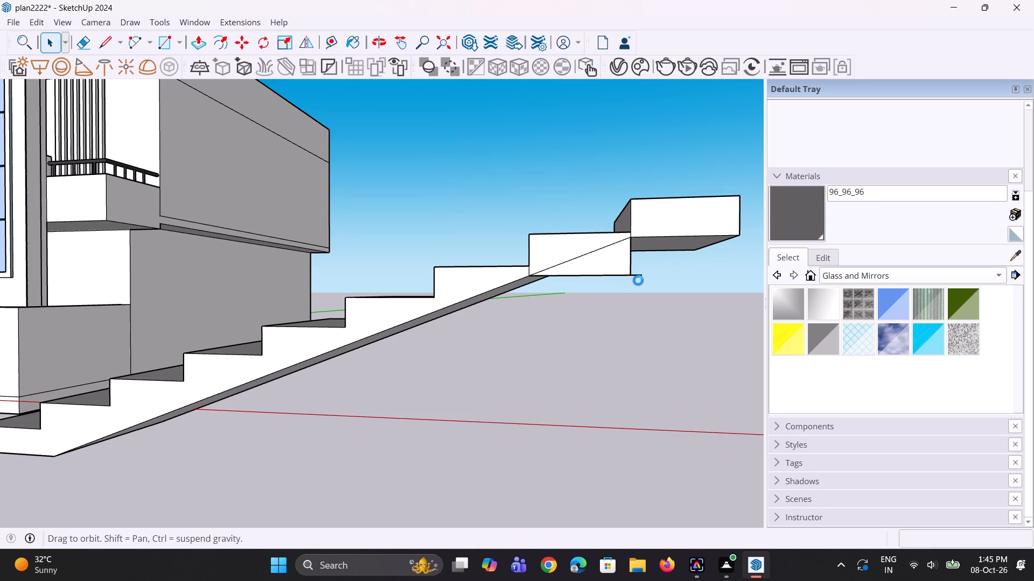
key(e)
text(ee)
scroll(644, 273, up, 1)
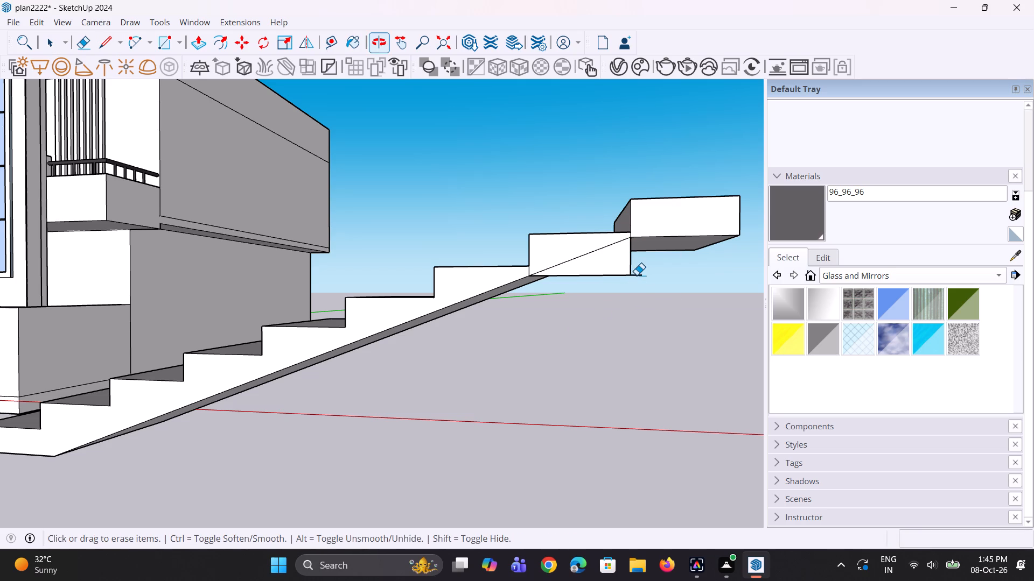
scroll(637, 275, up, 2)
click(643, 271)
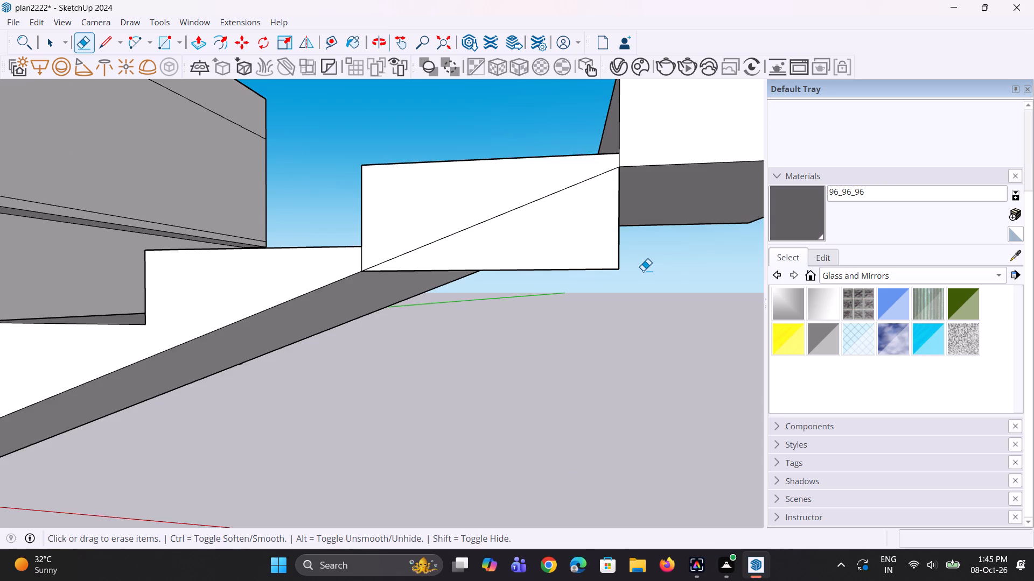
Push/Pull the triangular face under the second-highest step about 7' 5" across the full width of the staircase.
scroll(643, 271, down, 9)
middle_drag(662, 294, 385, 277)
scroll(535, 268, down, 4)
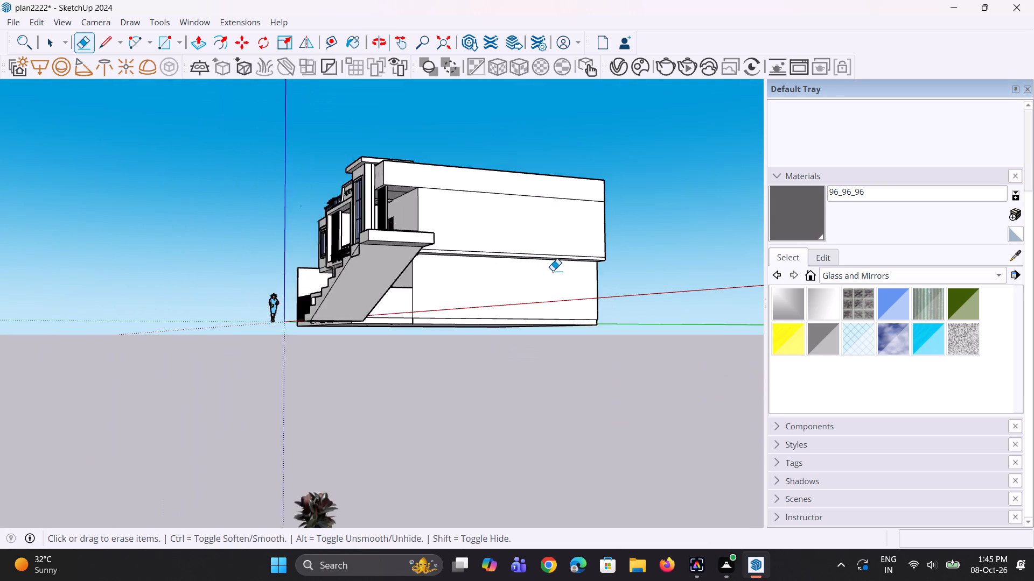
scroll(553, 271, down, 4)
middle_drag(471, 291, 359, 285)
scroll(357, 252, up, 11)
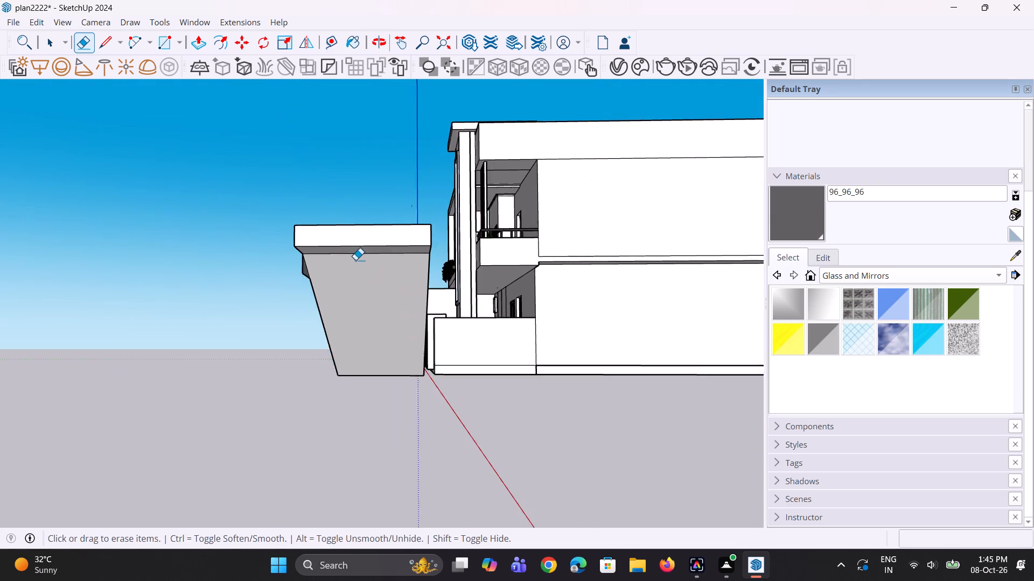
scroll(355, 260, up, 2)
key(p)
scroll(306, 273, up, 2)
click(292, 272)
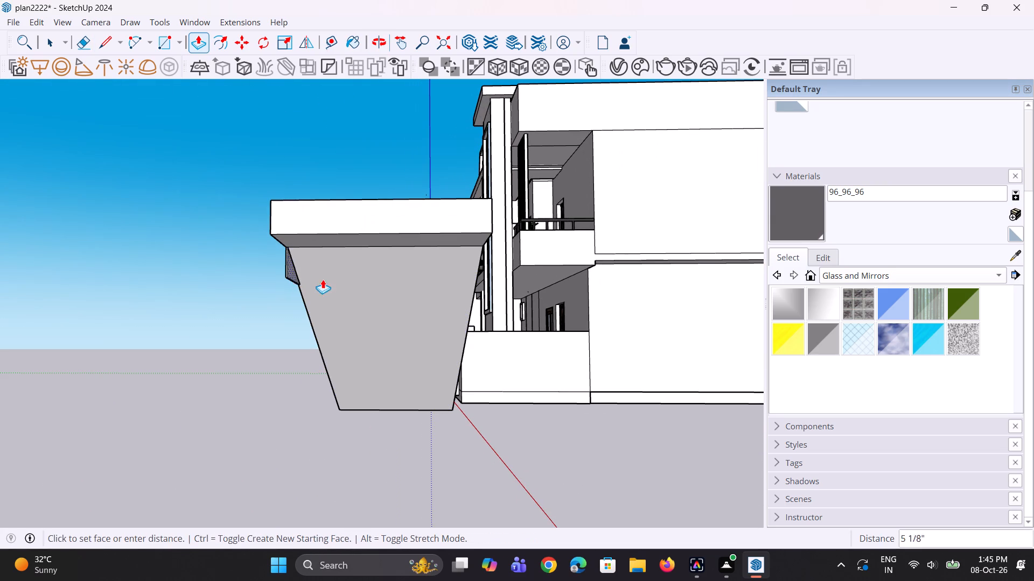
scroll(367, 284, down, 5)
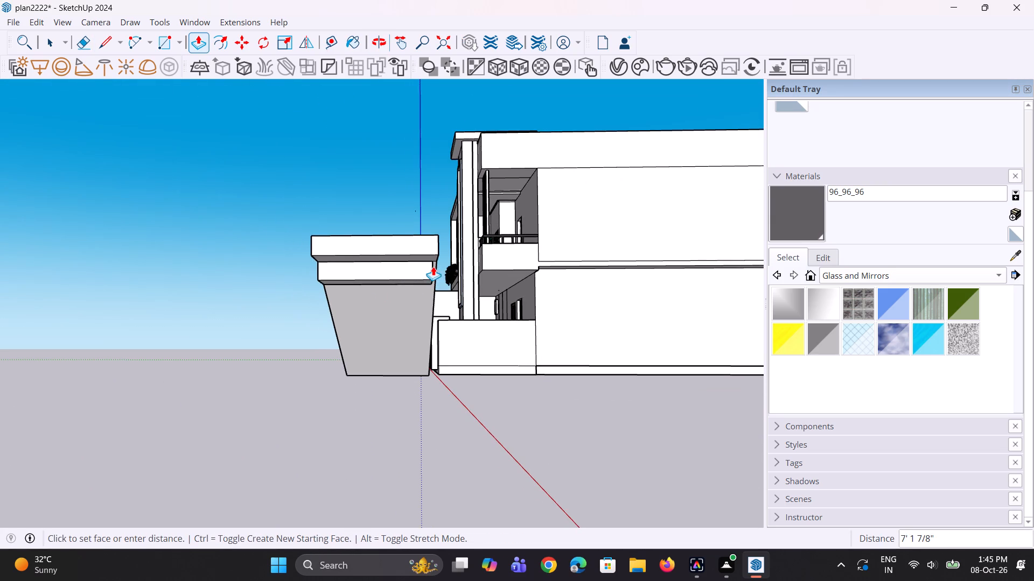
click(440, 261)
Erase the diagonal edge on the side face of the second-highest step.
middle_drag(375, 296, 606, 362)
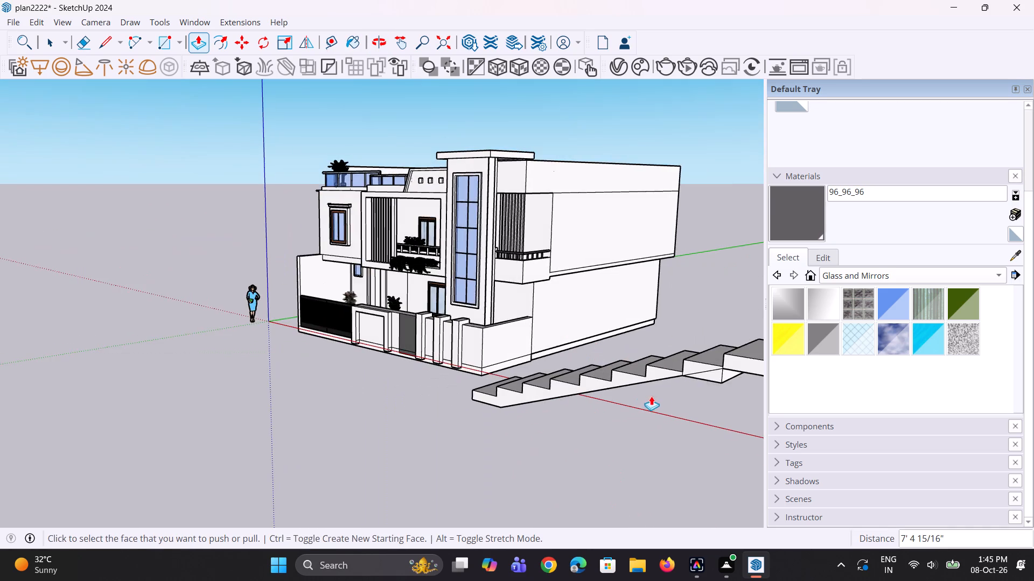
scroll(664, 396, up, 10)
key(e)
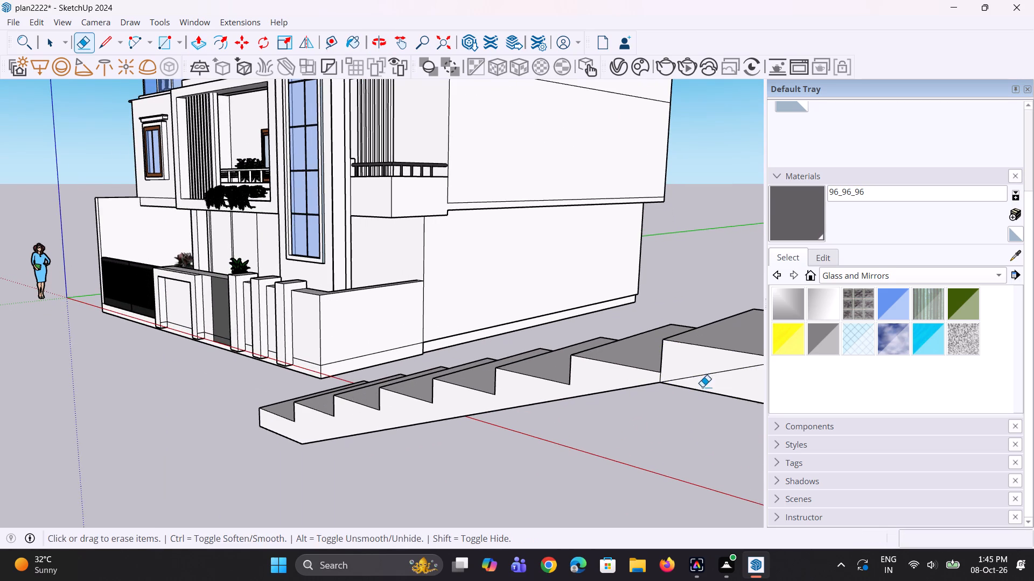
click(708, 375)
Draw a vertical line from the third-highest riser's base to the sloped underside edge, and from there a horizontal line past the next block's corner.
scroll(604, 385, down, 11)
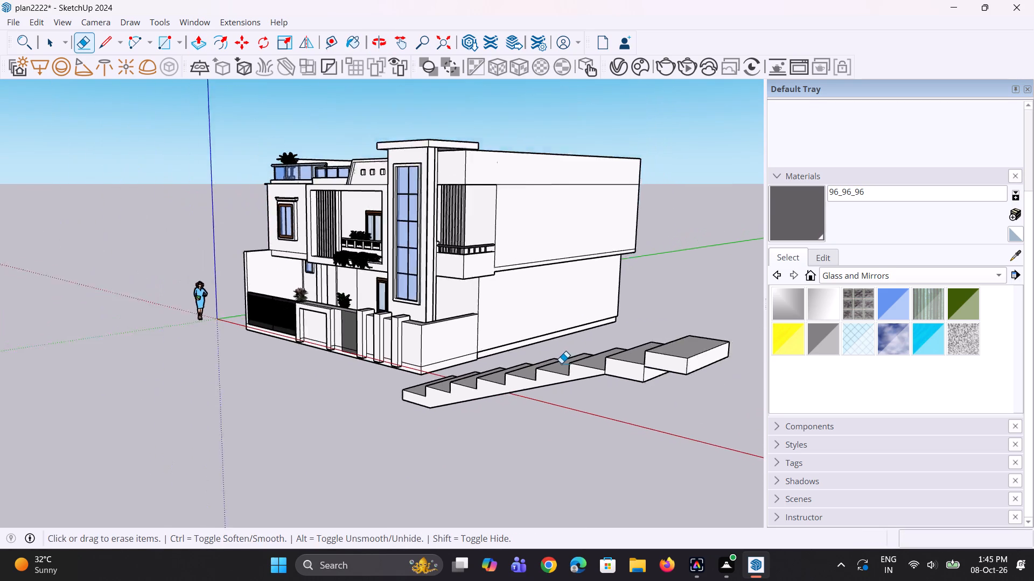
scroll(561, 363, down, 1)
middle_drag(479, 456, 607, 459)
scroll(690, 375, up, 6)
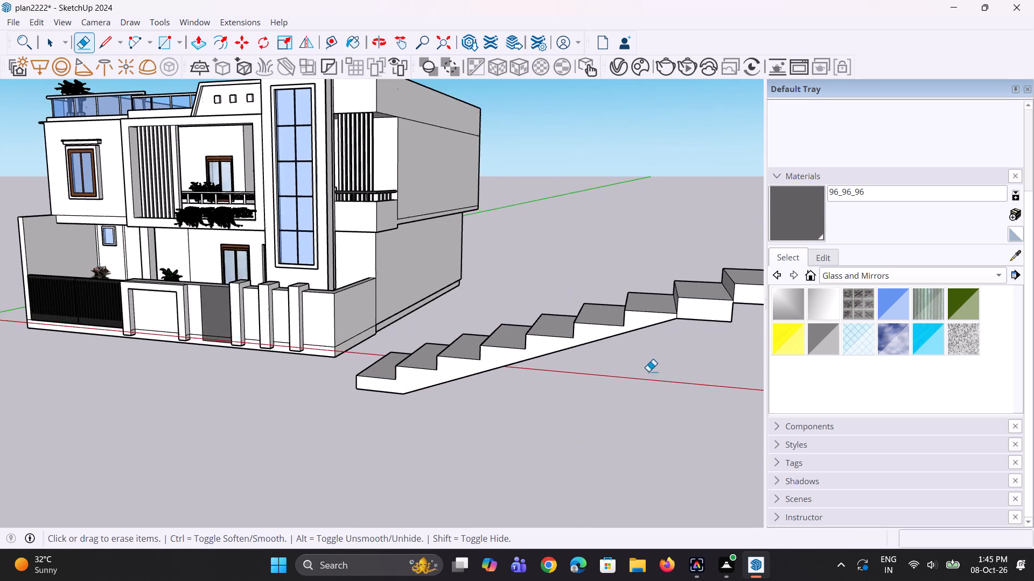
middle_drag(648, 371, 649, 357)
scroll(634, 334, up, 2)
key(l)
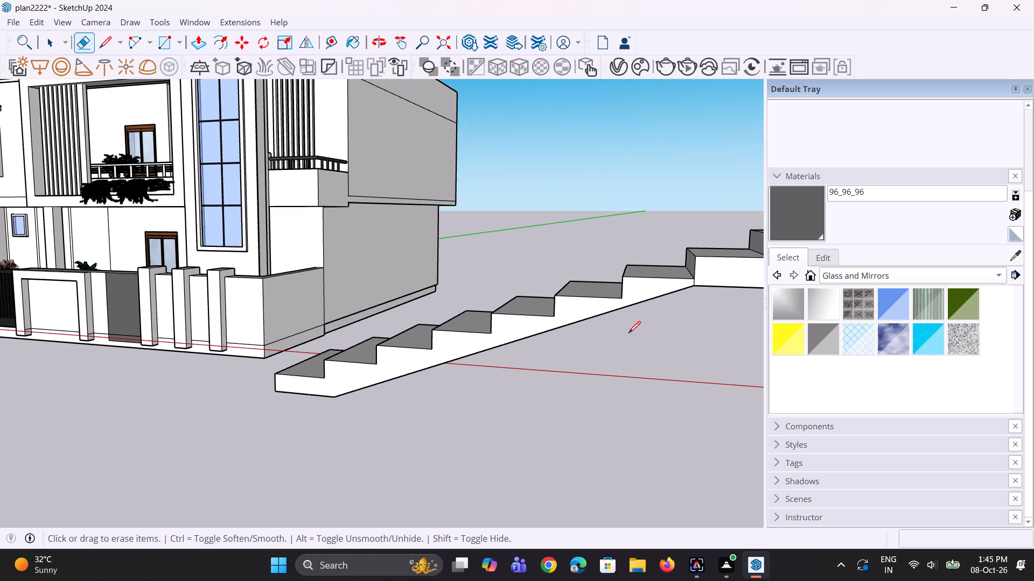
click(624, 296)
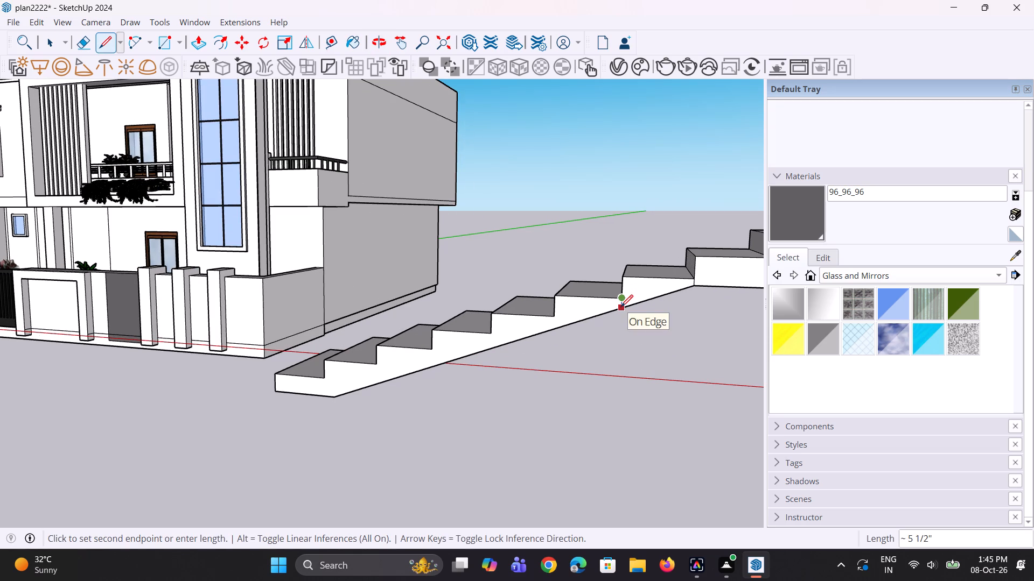
click(621, 307)
click(620, 311)
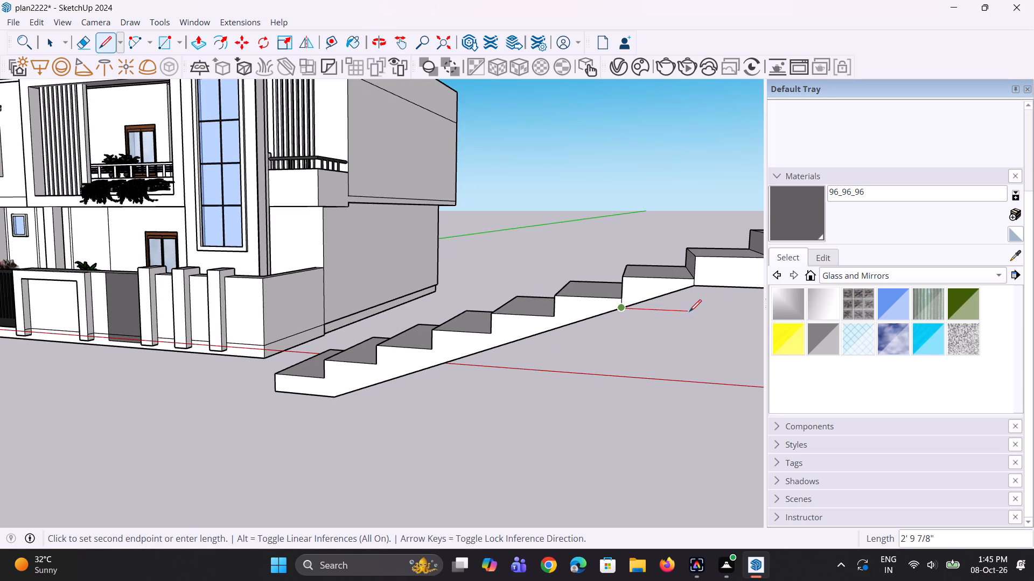
click(721, 311)
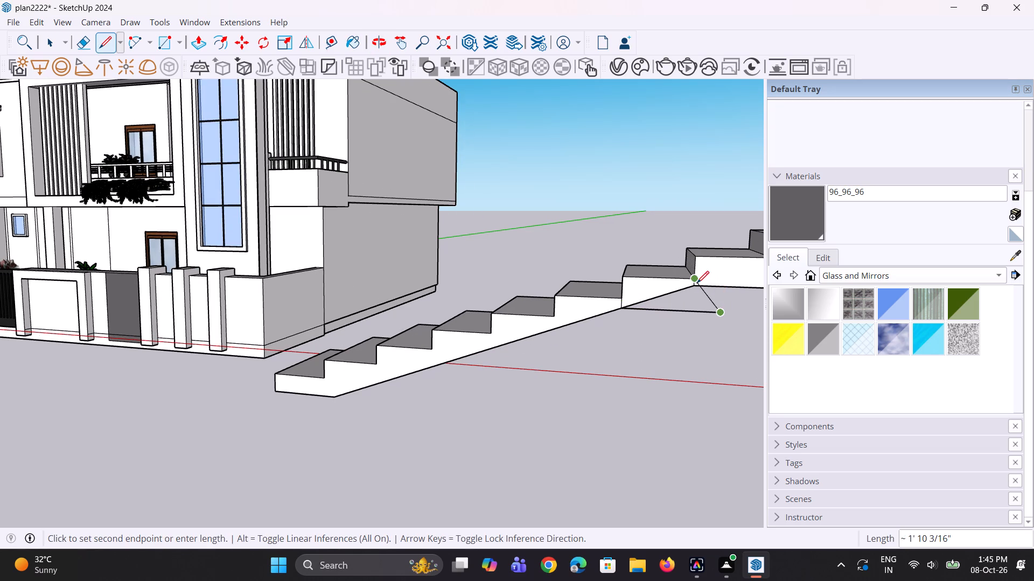
Draw a vertical line from the second-highest block's lower corner down to the horizontal line.
key(space)
key(l)
click(698, 285)
click(690, 313)
key(space)
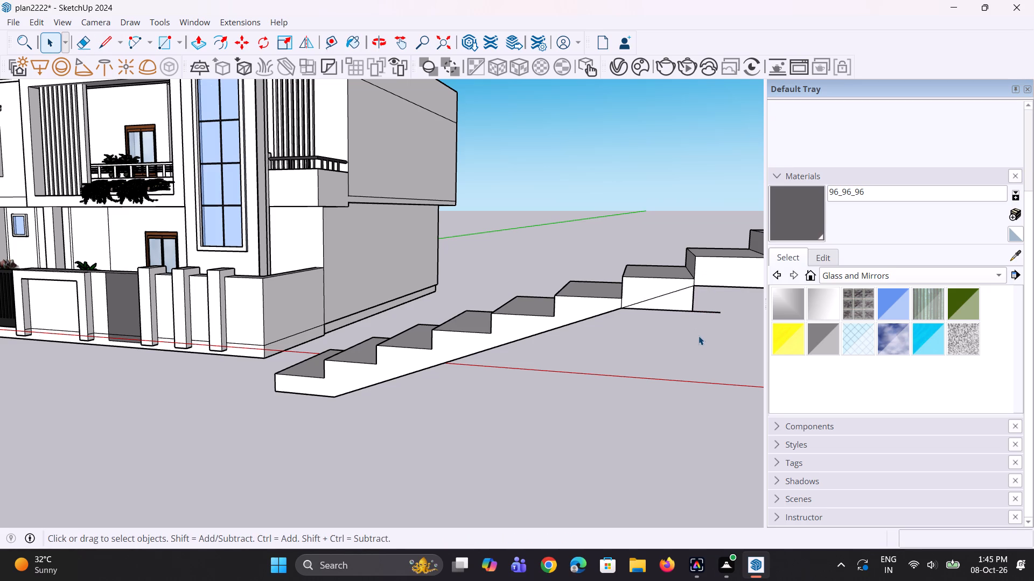
Erase the horizontal line's stub past the vertical line and try to erase the diagonal edge on the third-highest step's side.
key(e)
click(721, 313)
click(662, 298)
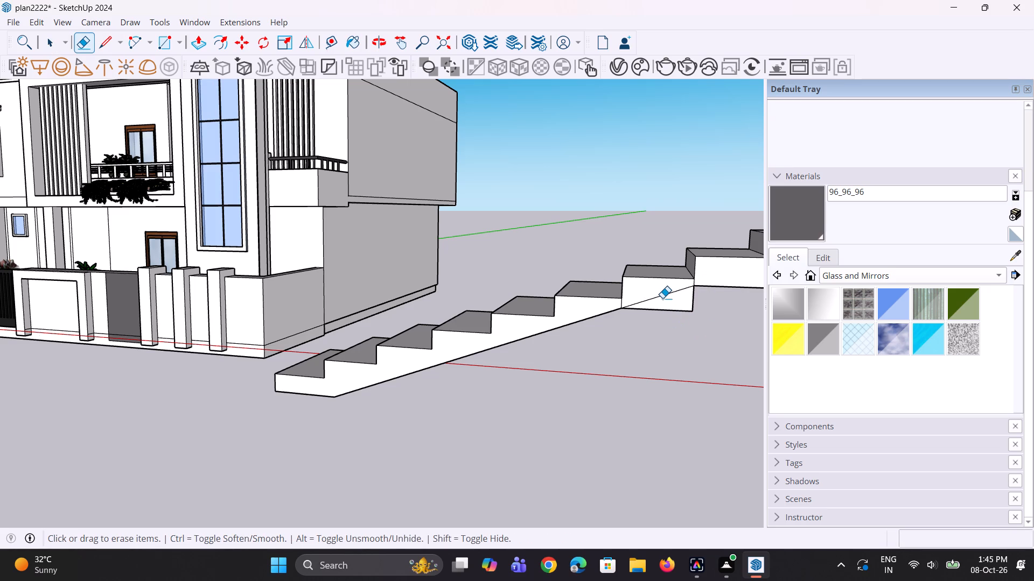
click(662, 298)
Draw a vertical line from the fourth-highest riser's base to the sloped underside edge, and from there a horizontal line past the third-highest block's corner.
scroll(649, 359, down, 6)
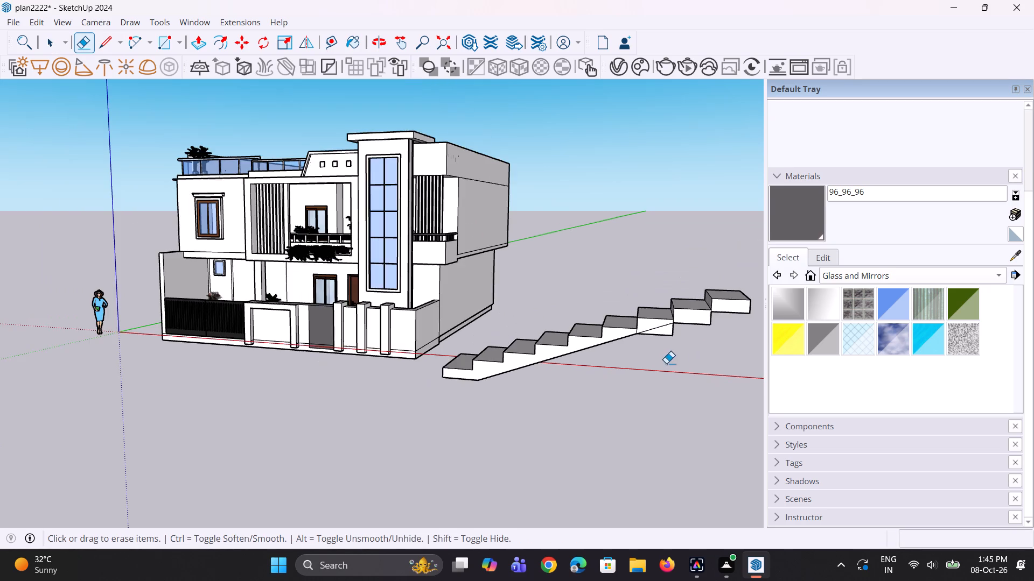
middle_drag(703, 365, 400, 355)
scroll(434, 364, down, 7)
middle_drag(407, 383, 481, 387)
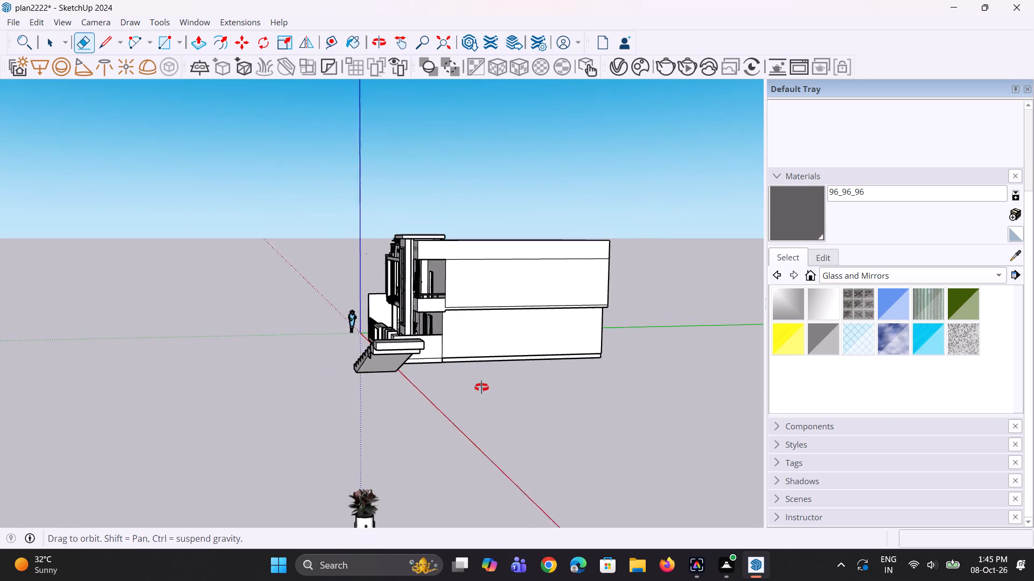
middle_drag(481, 387, 581, 391)
scroll(481, 342, up, 11)
middle_drag(499, 390, 570, 405)
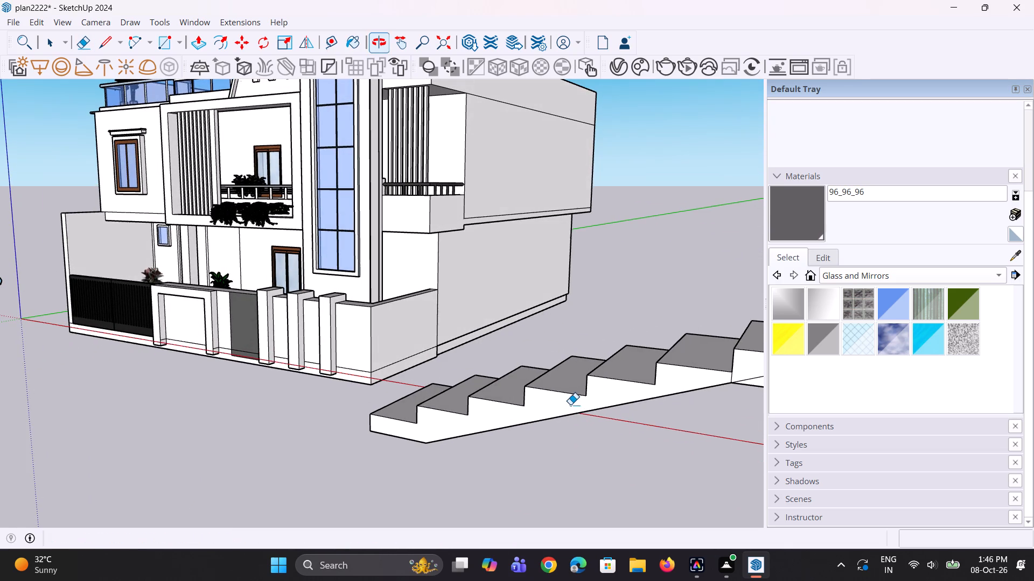
key(space)
key(l)
scroll(610, 392, up, 2)
scroll(522, 349, down, 6)
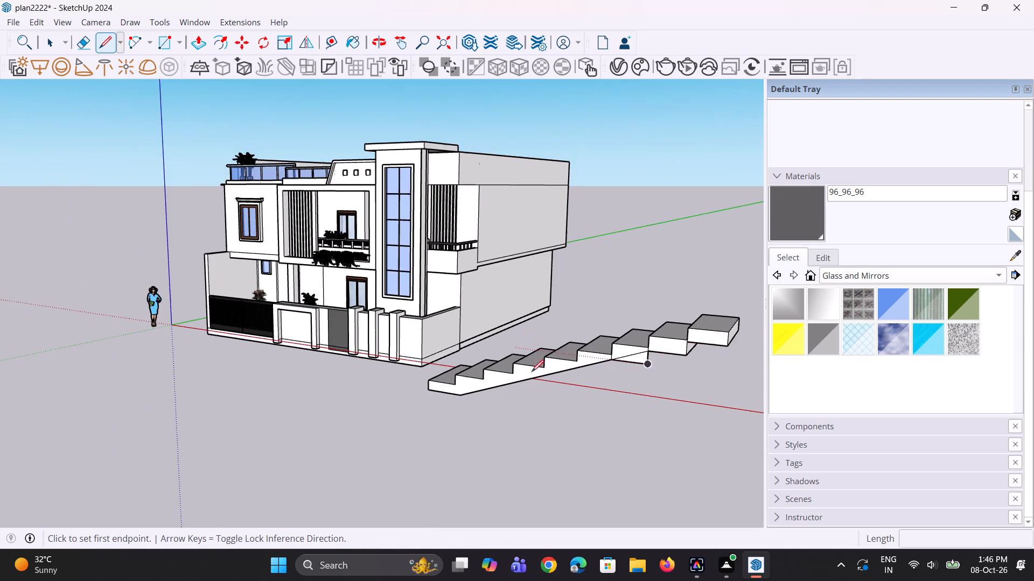
scroll(574, 375, up, 9)
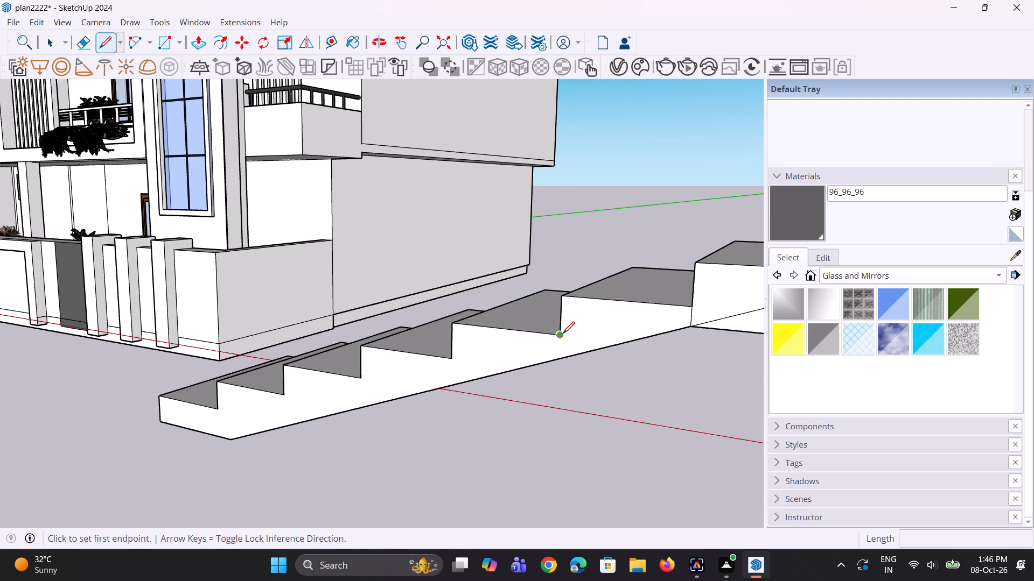
click(562, 335)
click(561, 358)
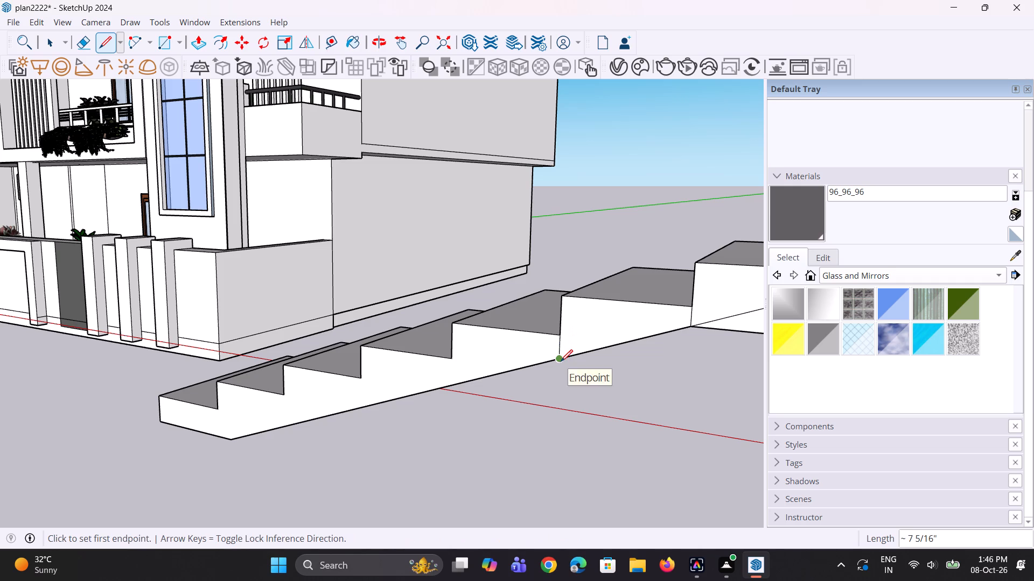
click(561, 362)
click(719, 380)
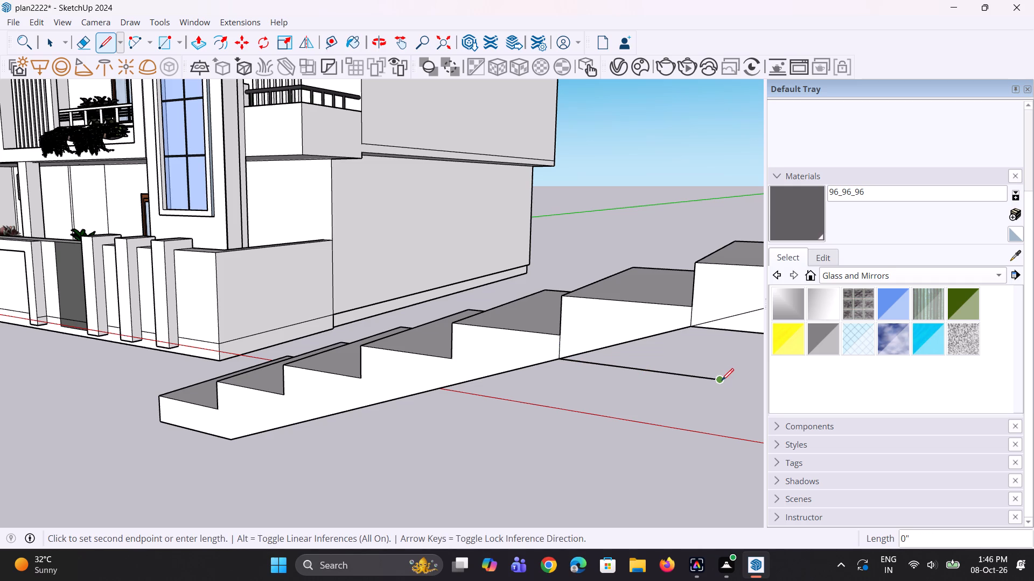
Draw a vertical line from the lower end of the third-highest block's riser line down to the new horizontal line.
key(space)
key(l)
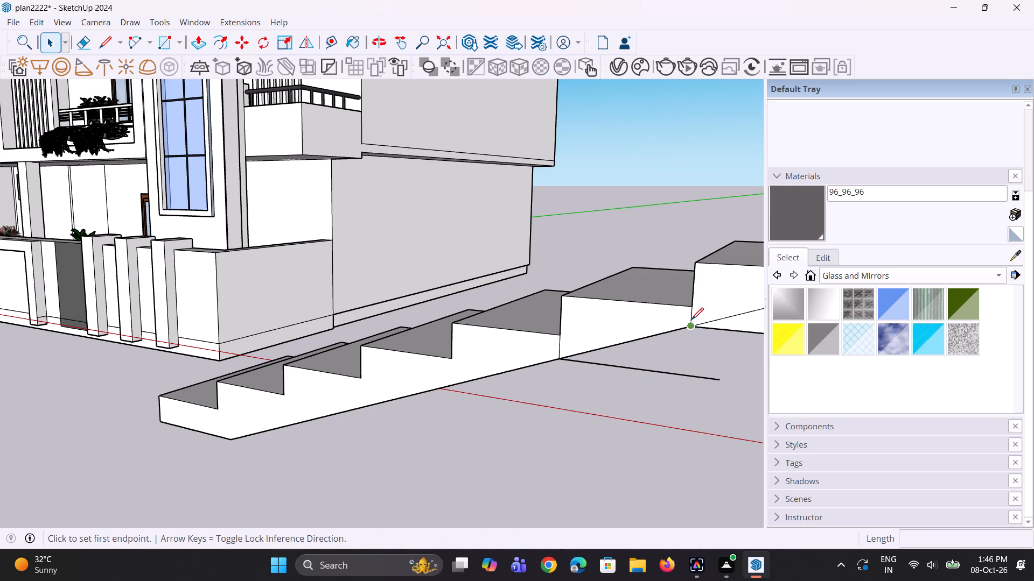
click(691, 329)
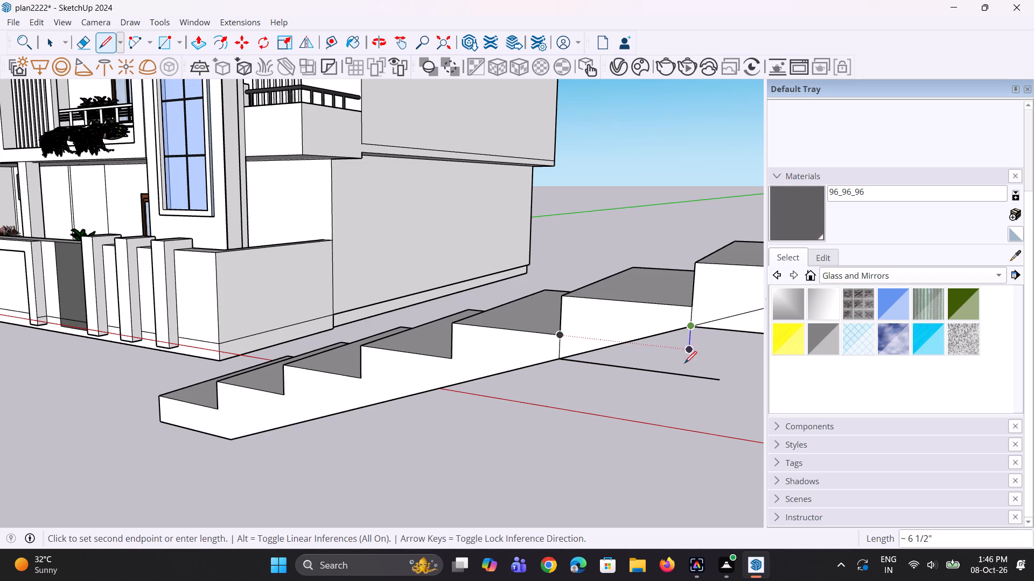
click(682, 375)
key(space)
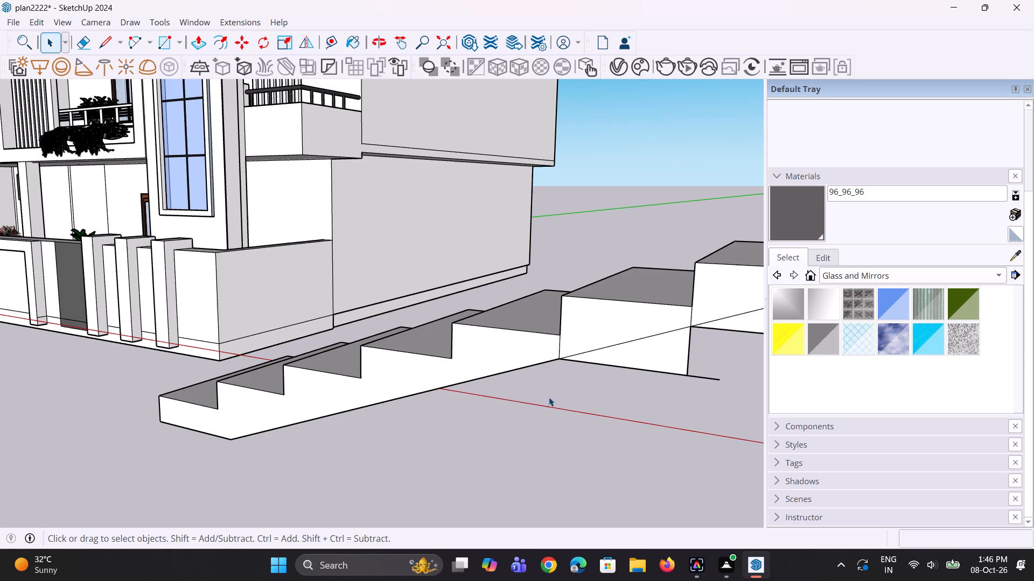
Outline the triangle under the fifth-highest step with a vertical riser line, a horizontal line about 3' 9" long and a vertical closing line about 1' 2".
key(l)
scroll(460, 369, up, 1)
click(450, 356)
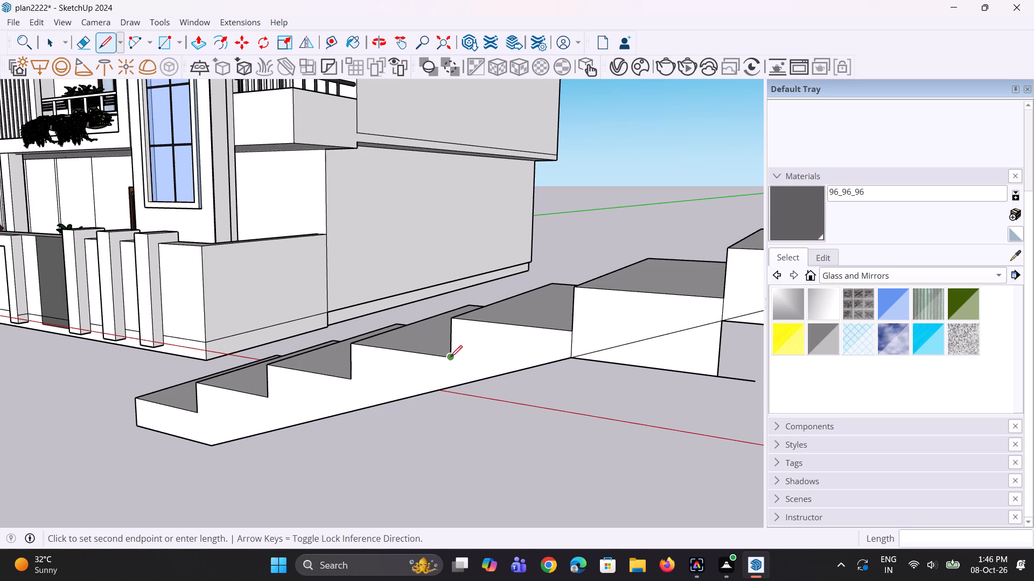
click(451, 387)
click(450, 389)
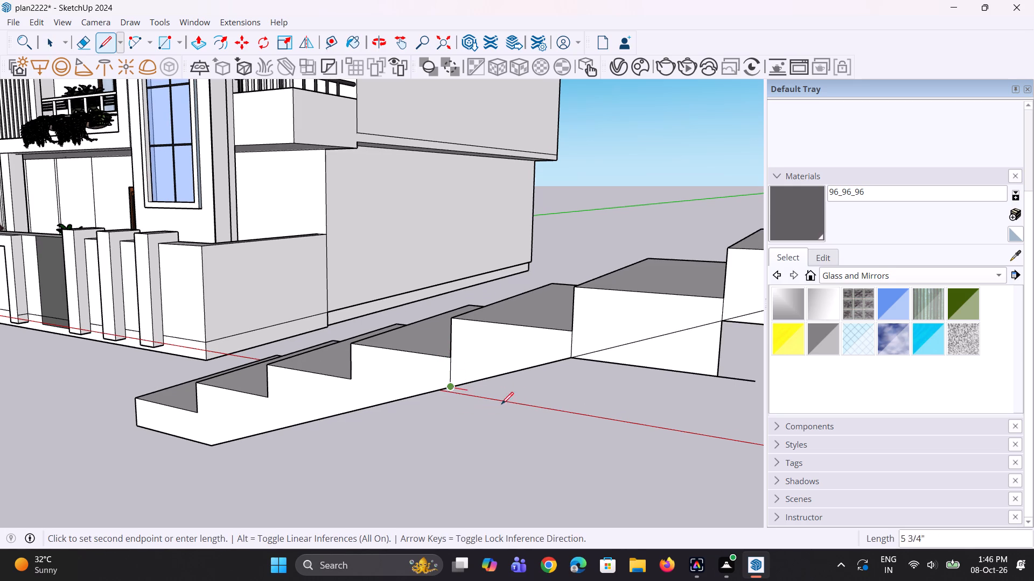
click(601, 414)
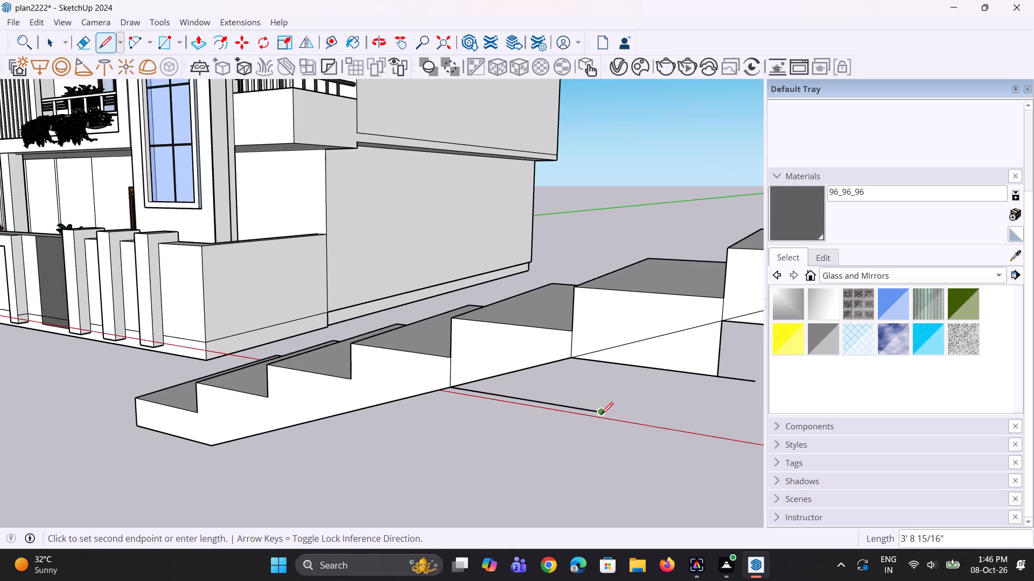
key(l)
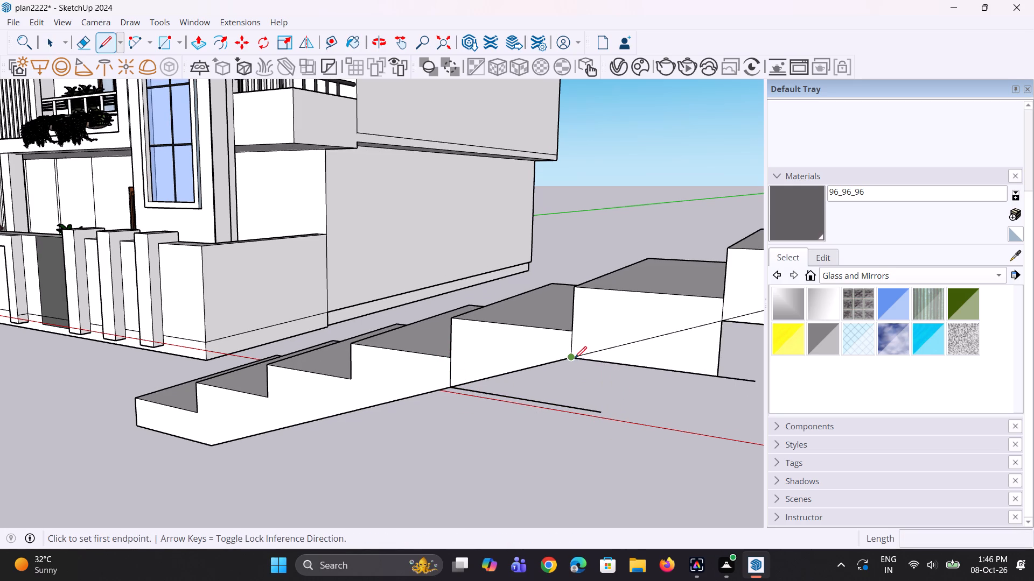
click(569, 356)
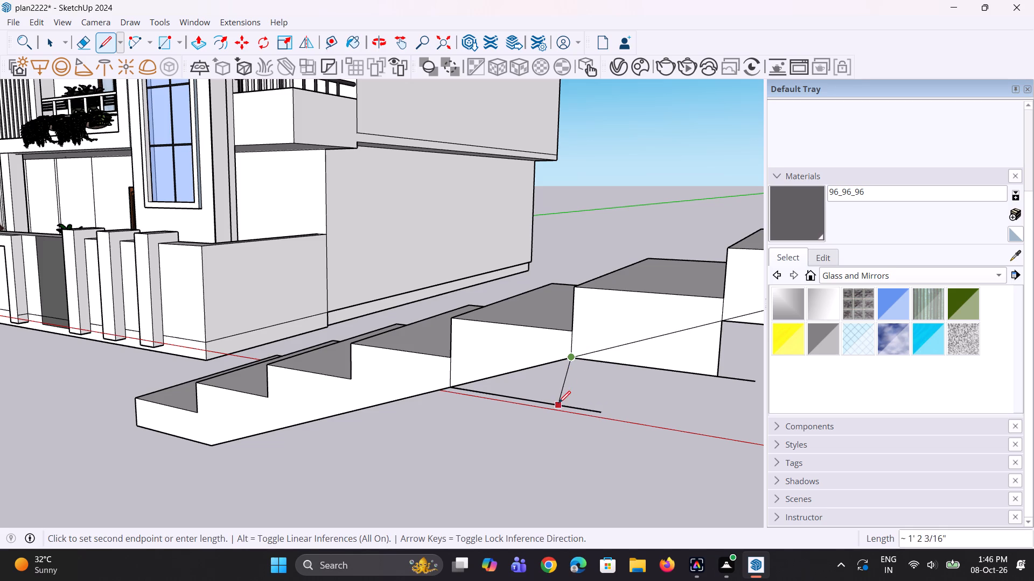
click(567, 407)
key(space)
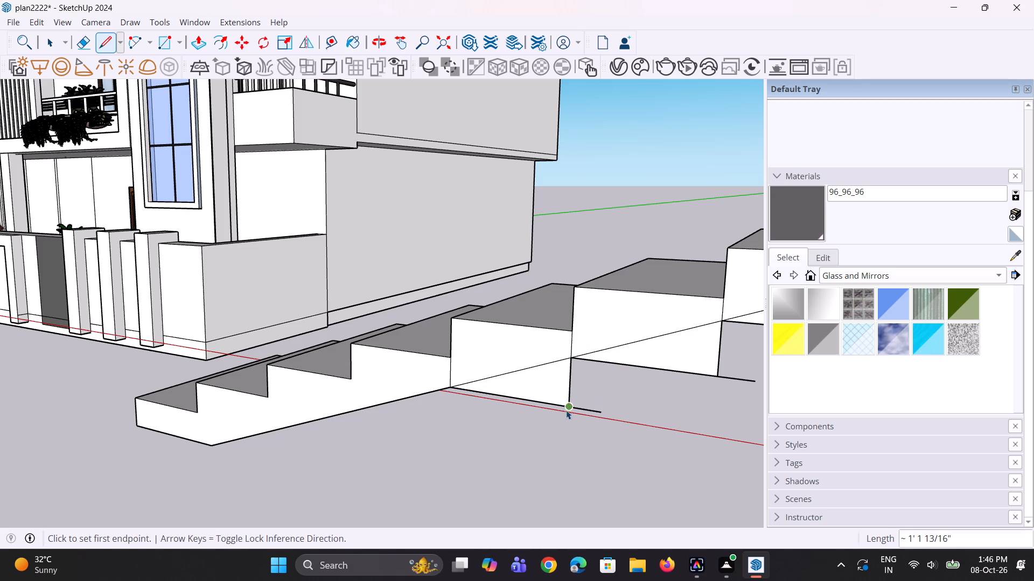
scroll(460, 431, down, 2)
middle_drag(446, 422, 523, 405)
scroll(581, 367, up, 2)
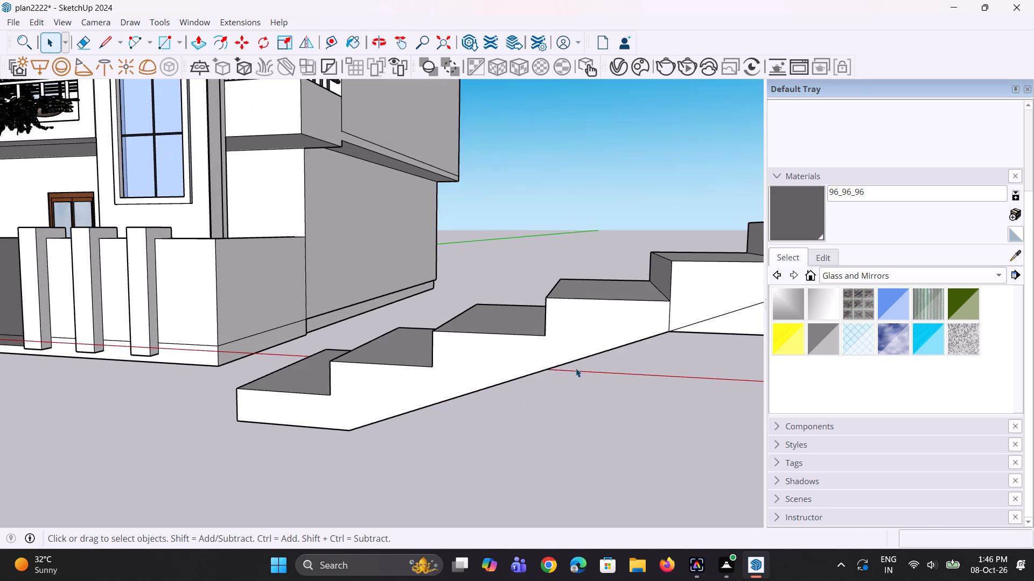
Outline the triangle under the fourth-lowest step with a vertical riser line about 11", a horizontal line and a vertical closing line about 1' 2".
key(l)
scroll(564, 353, up, 1)
click(546, 335)
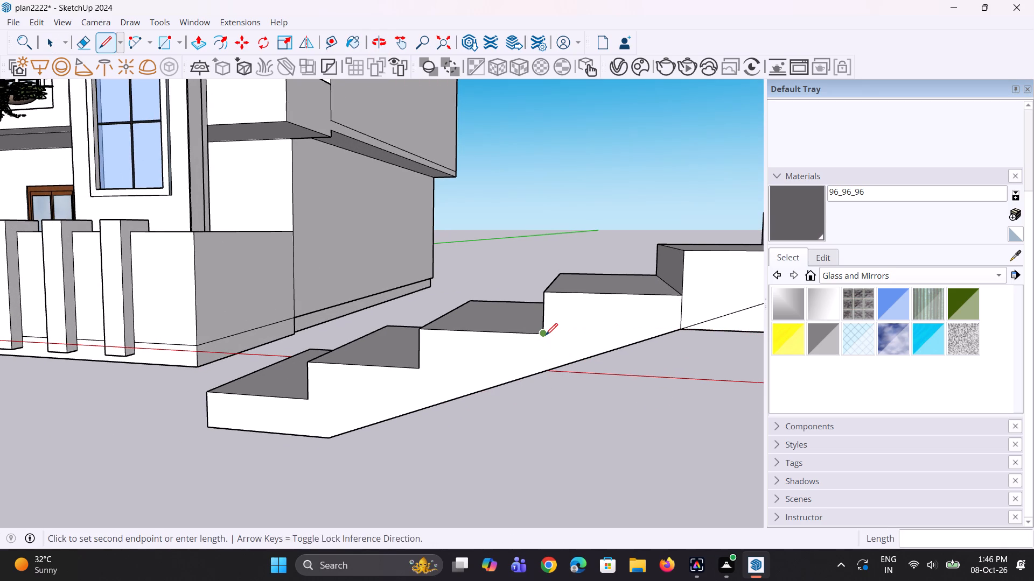
click(547, 373)
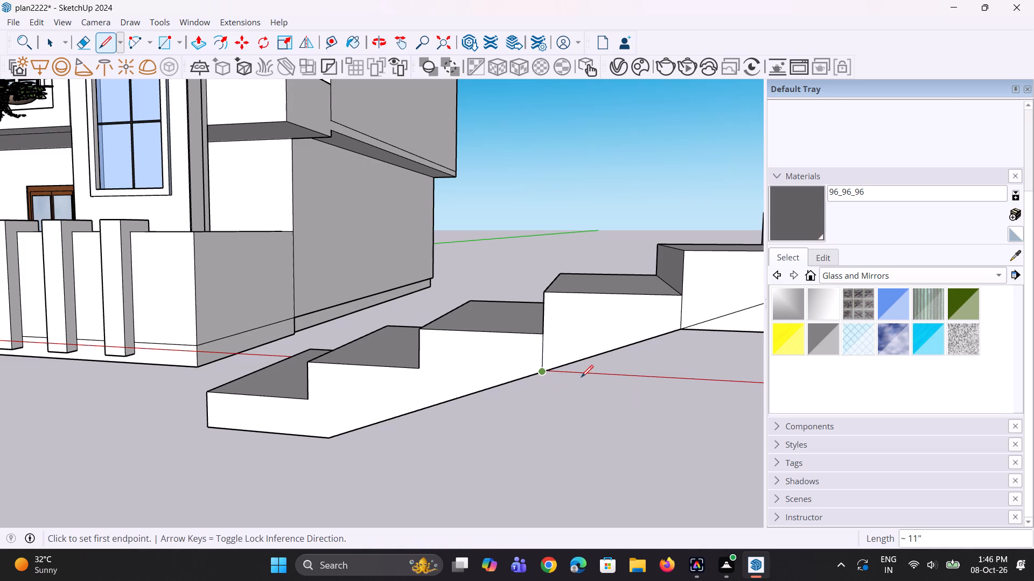
click(706, 395)
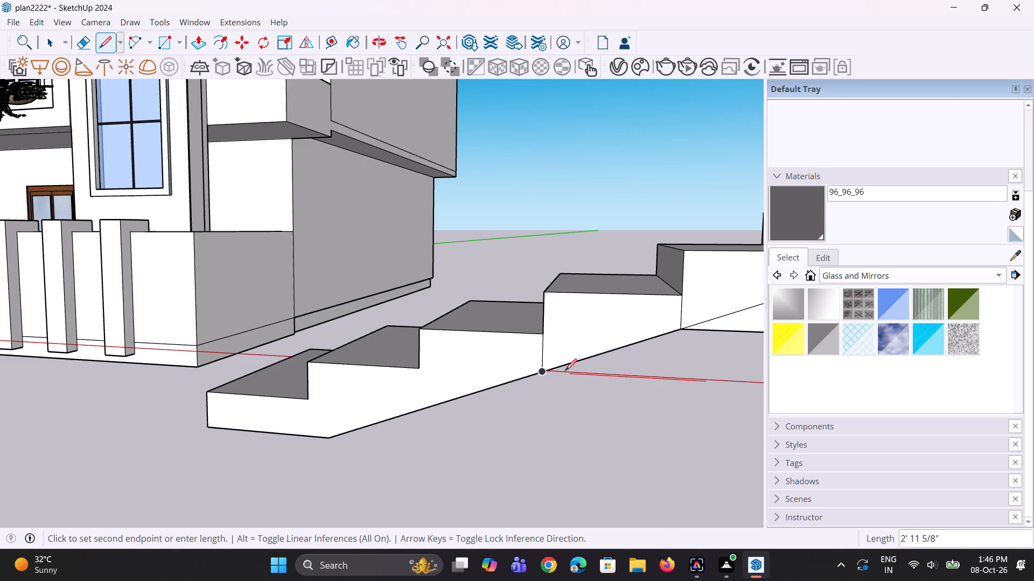
click(547, 370)
key(space)
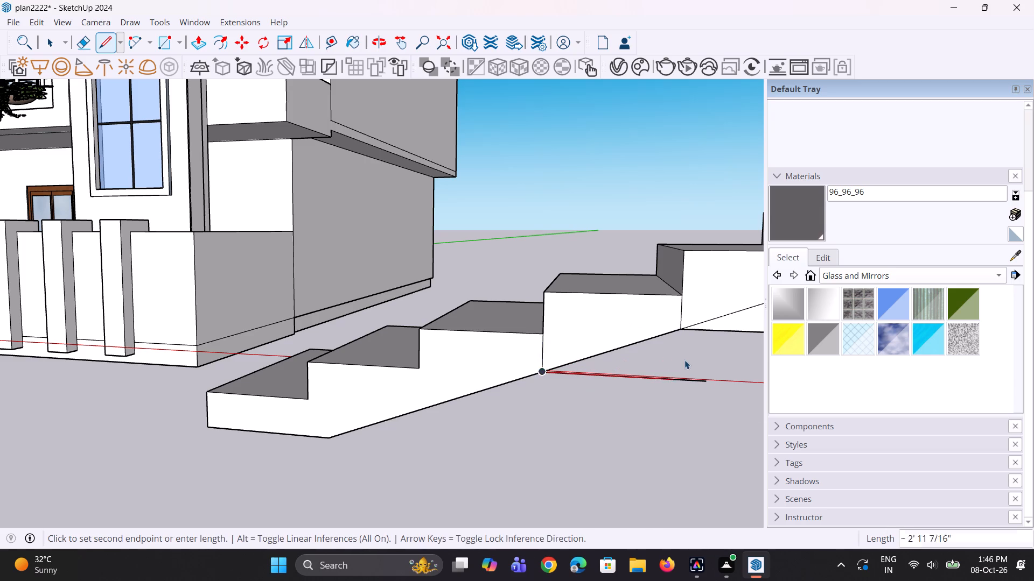
key(l)
click(682, 329)
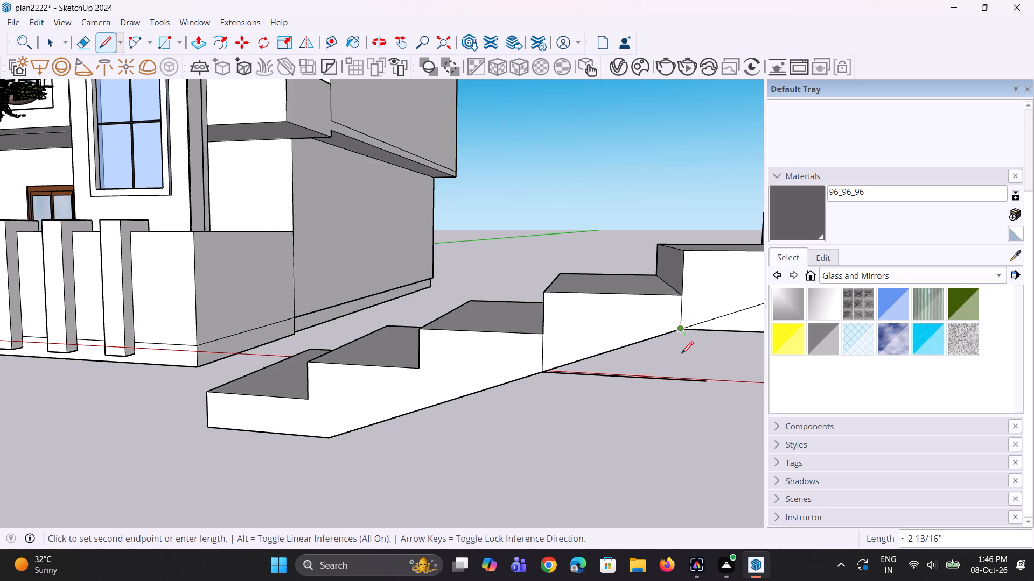
click(680, 375)
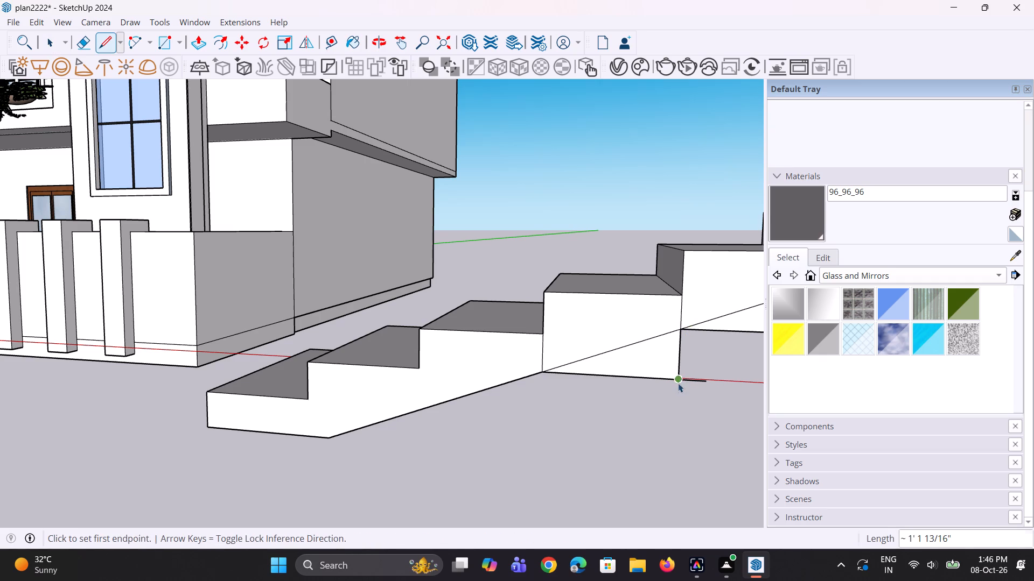
Outline the triangle under the third-lowest step with a vertical riser line about 1' 1", a horizontal line and a vertical closing line about 1' 2".
key(space)
scroll(571, 414, down, 4)
middle_drag(578, 411, 565, 389)
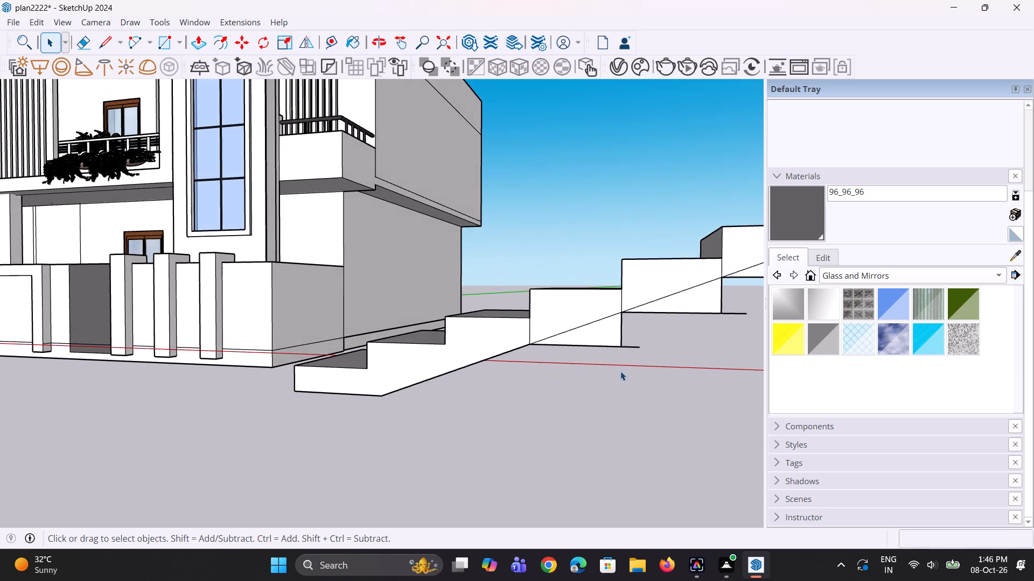
scroll(583, 377, down, 6)
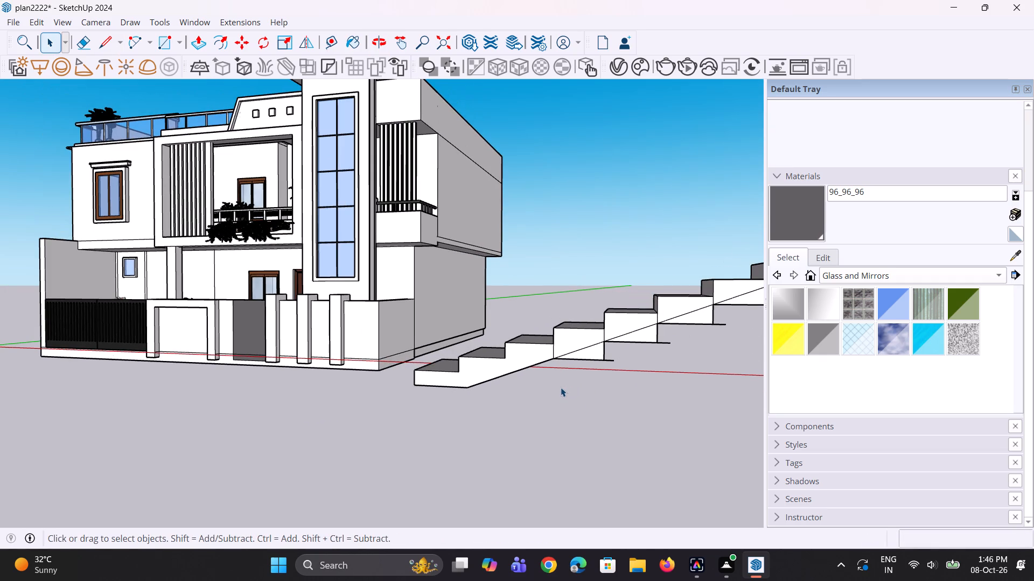
scroll(560, 389, down, 3)
middle_drag(558, 389, 574, 393)
scroll(551, 389, up, 5)
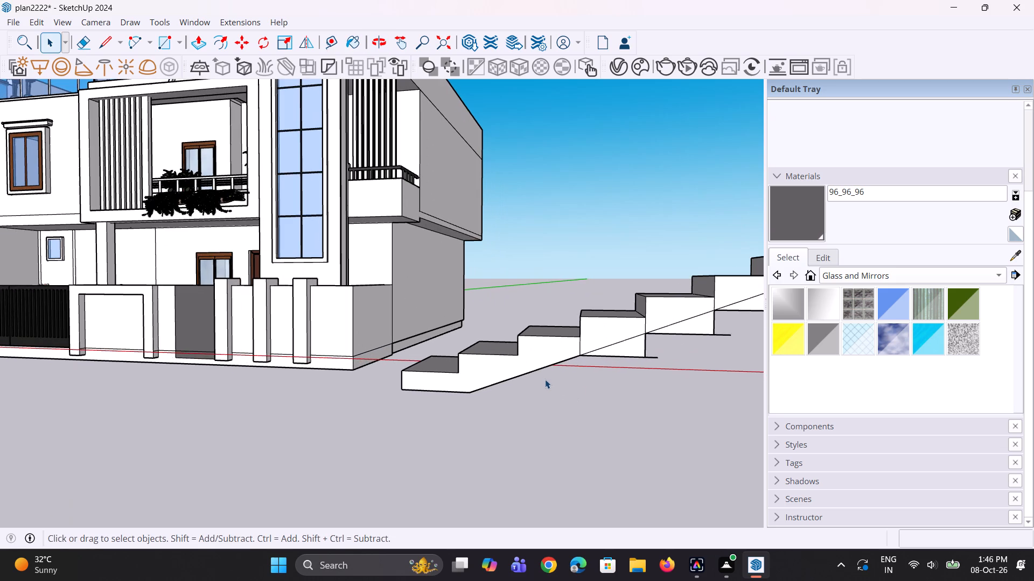
key(l)
scroll(533, 364, up, 2)
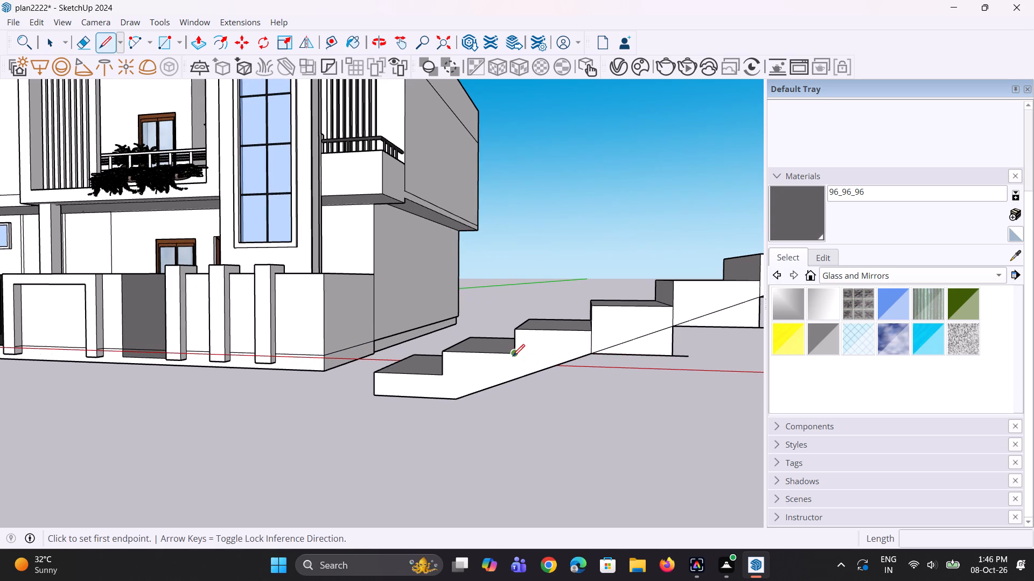
click(515, 353)
click(516, 381)
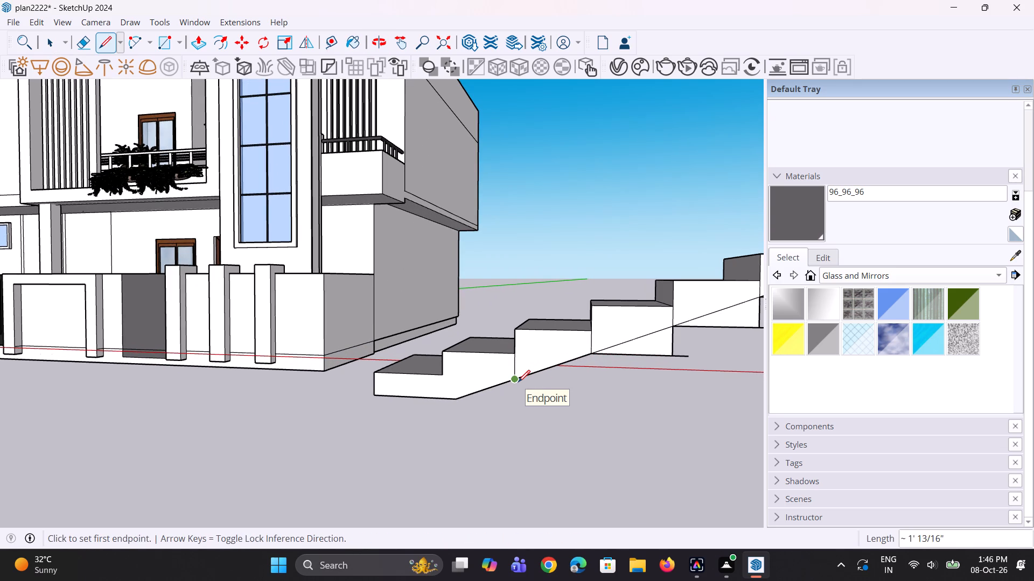
scroll(508, 376, down, 2)
scroll(521, 374, up, 5)
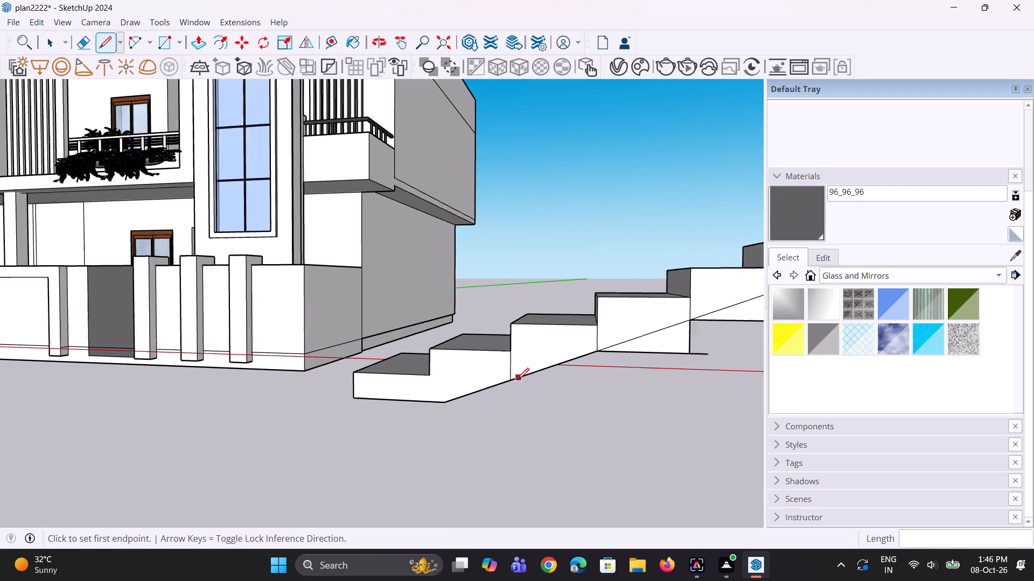
scroll(517, 380, up, 1)
click(510, 382)
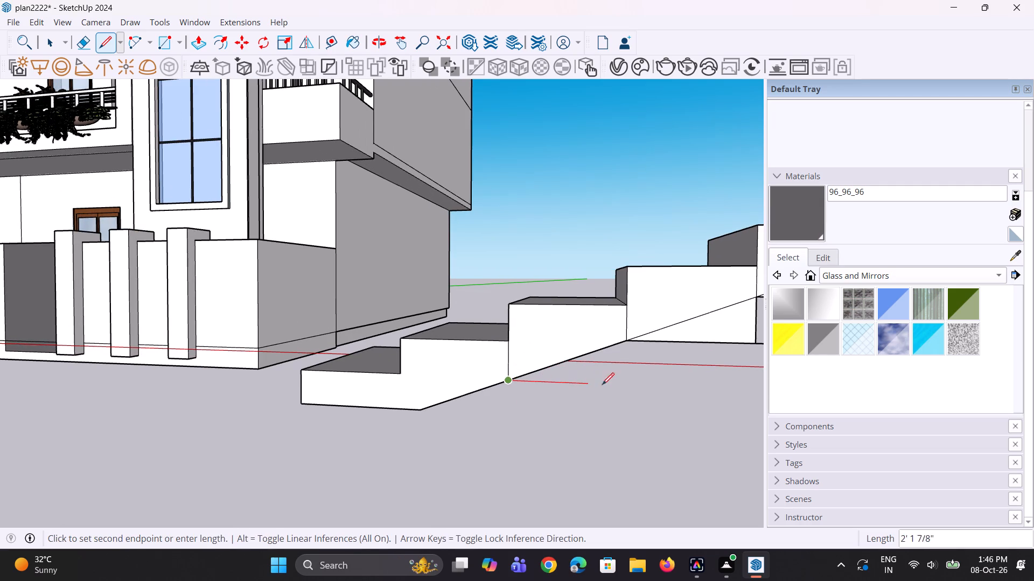
click(663, 393)
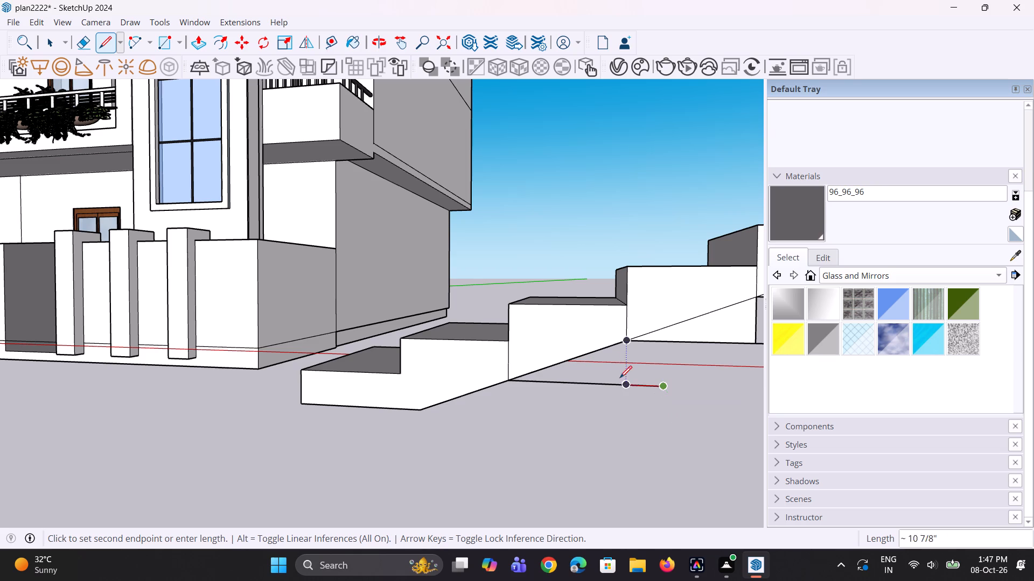
key(space)
key(l)
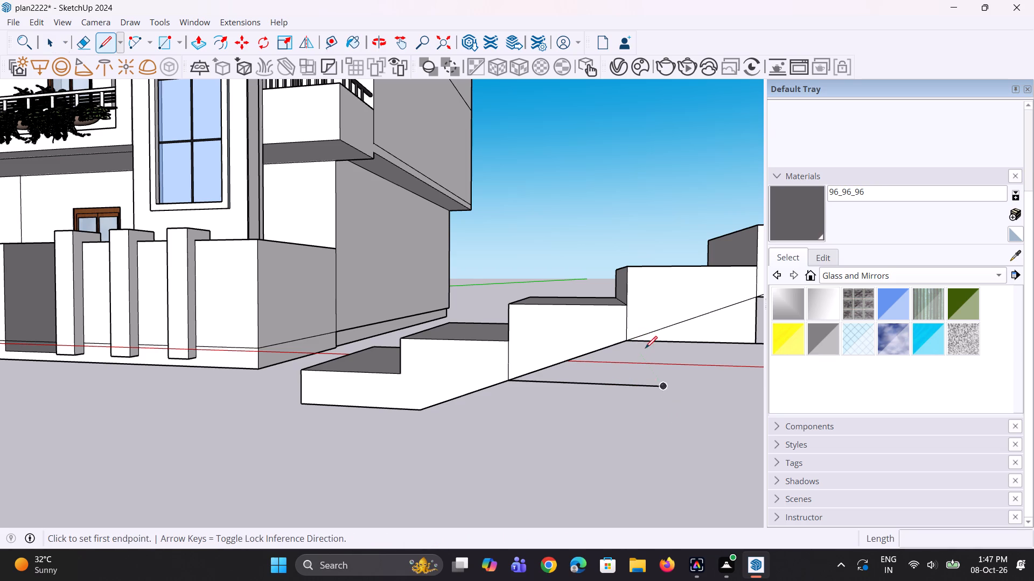
click(627, 339)
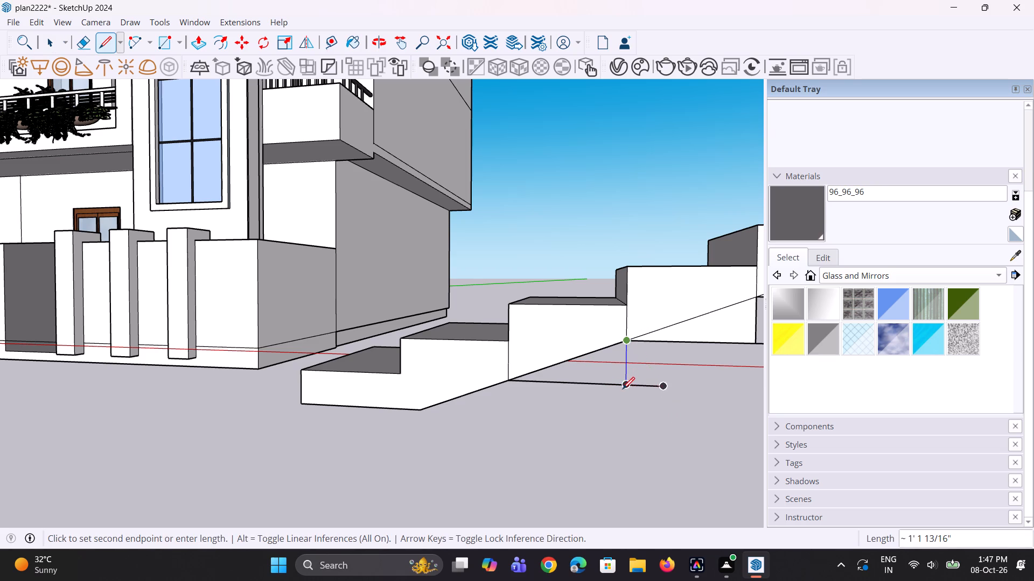
click(623, 389)
key(space)
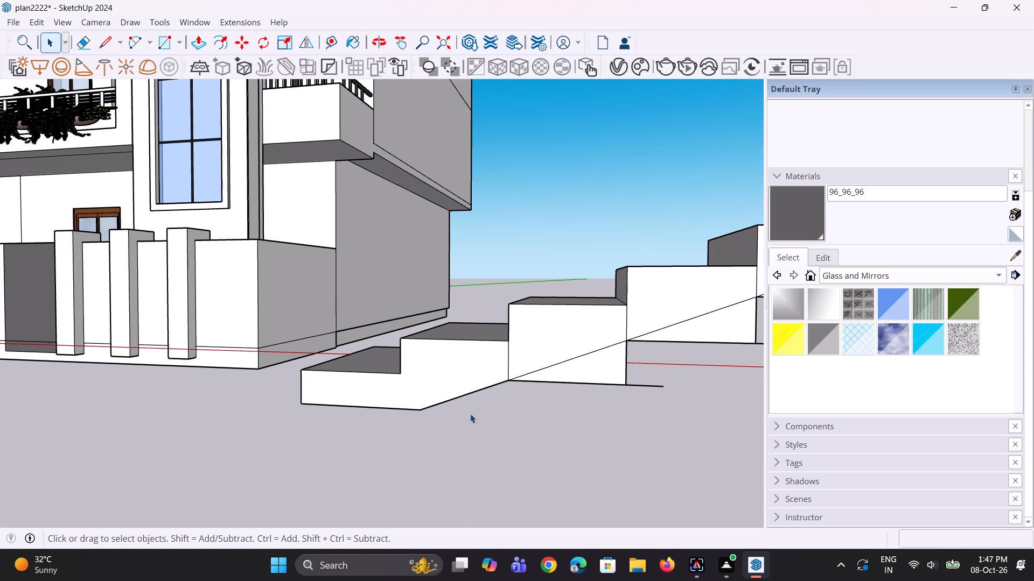
Square off the second-lowest step's side with a 1' riser line, a horizontal extension of the bottom edge and a vertical closing line about 11".
key(l)
scroll(409, 402, up, 2)
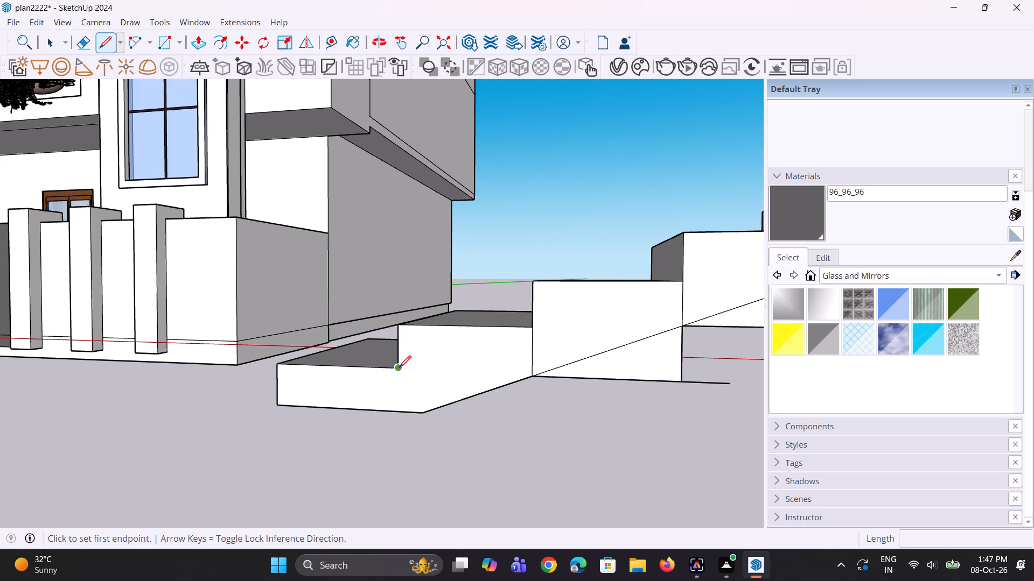
click(399, 367)
click(393, 412)
click(428, 415)
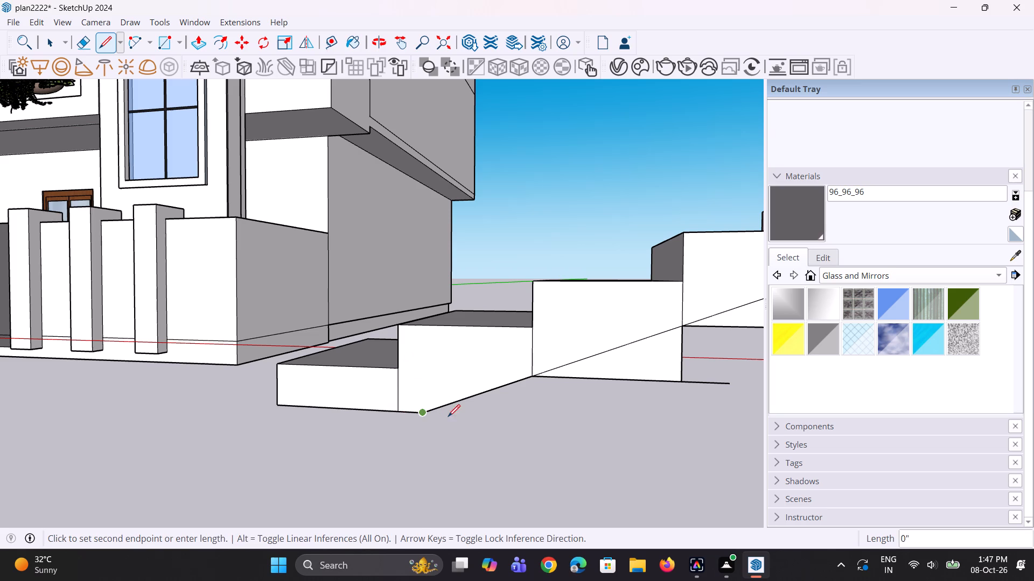
click(577, 426)
key(space)
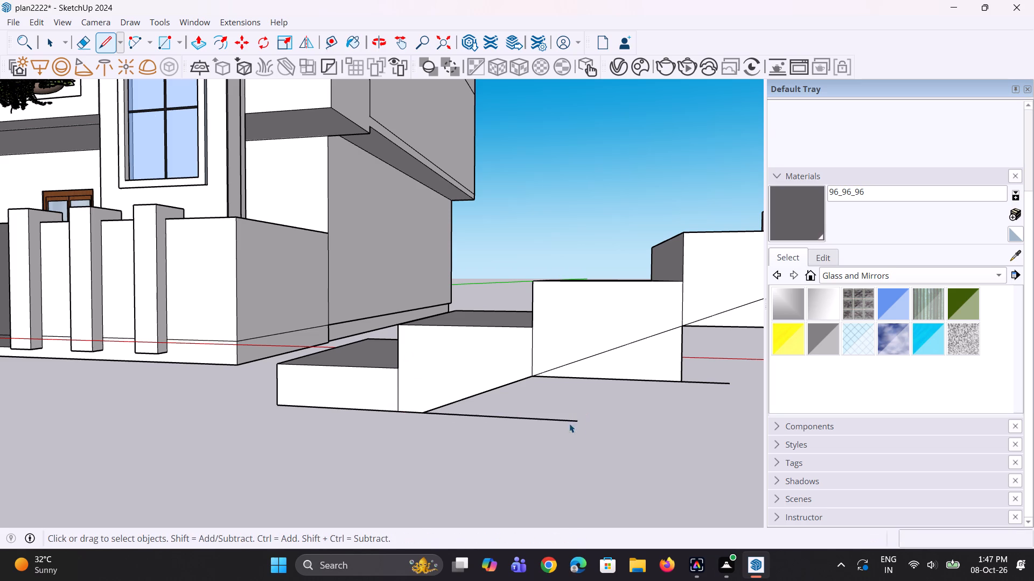
key(l)
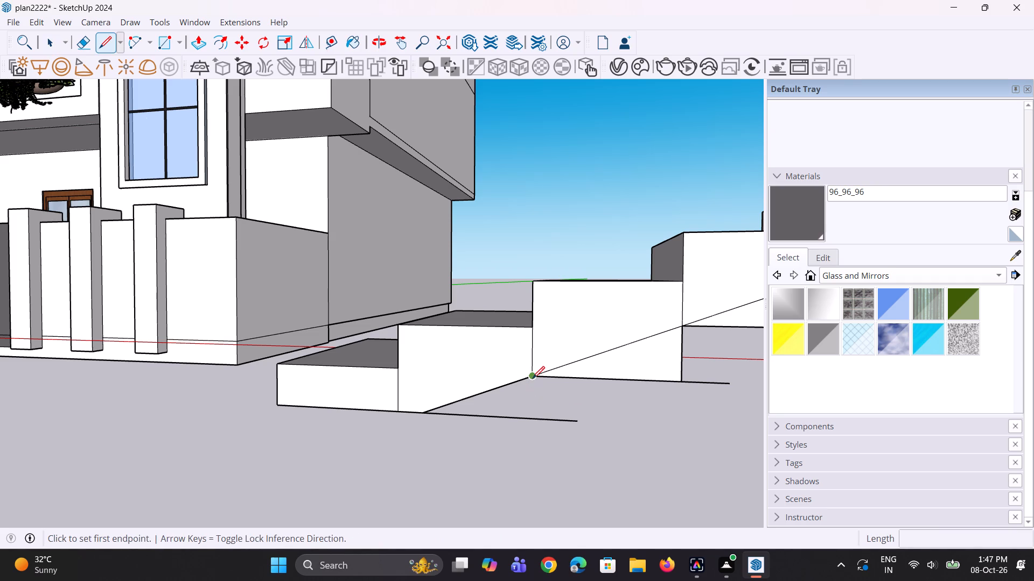
click(533, 378)
click(530, 417)
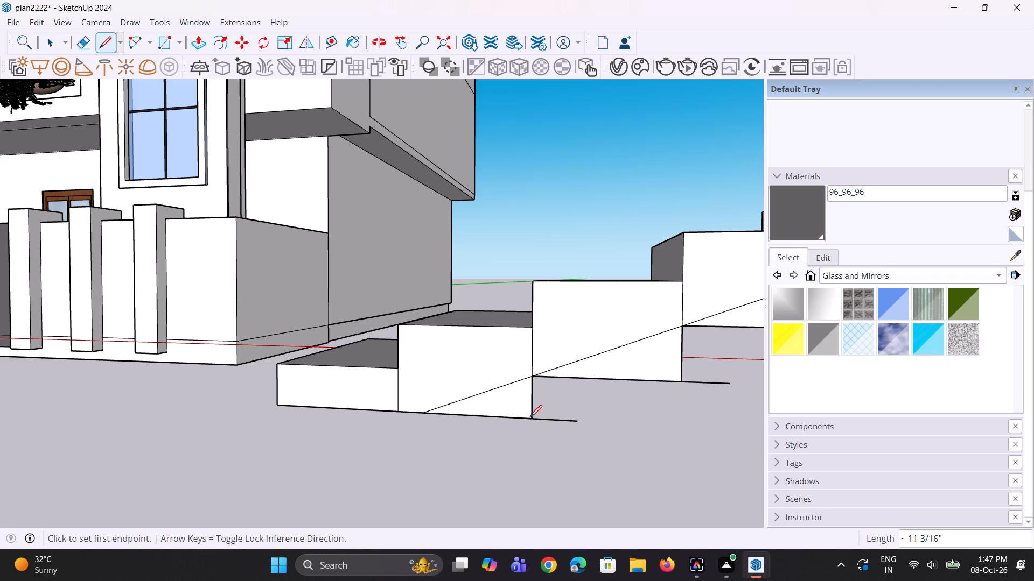
key(space)
Erase the leftover horizontal line stubs that extend past the vertical closing lines under the steps.
scroll(499, 426, down, 3)
middle_drag(535, 413, 530, 406)
key(e)
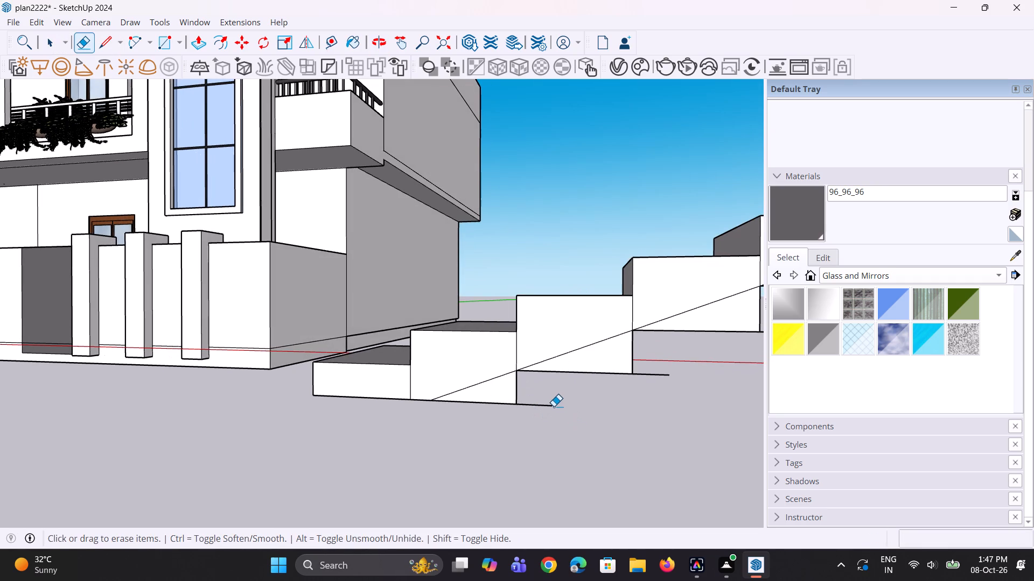
click(549, 407)
click(660, 375)
scroll(513, 415, down, 6)
scroll(663, 360, up, 3)
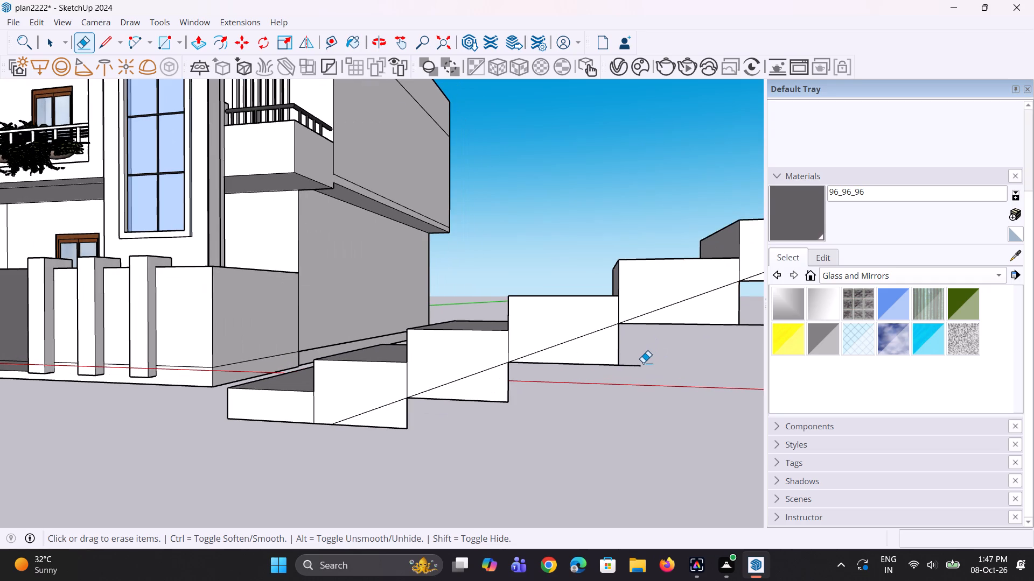
click(638, 366)
scroll(561, 395, down, 2)
scroll(715, 343, up, 2)
click(721, 341)
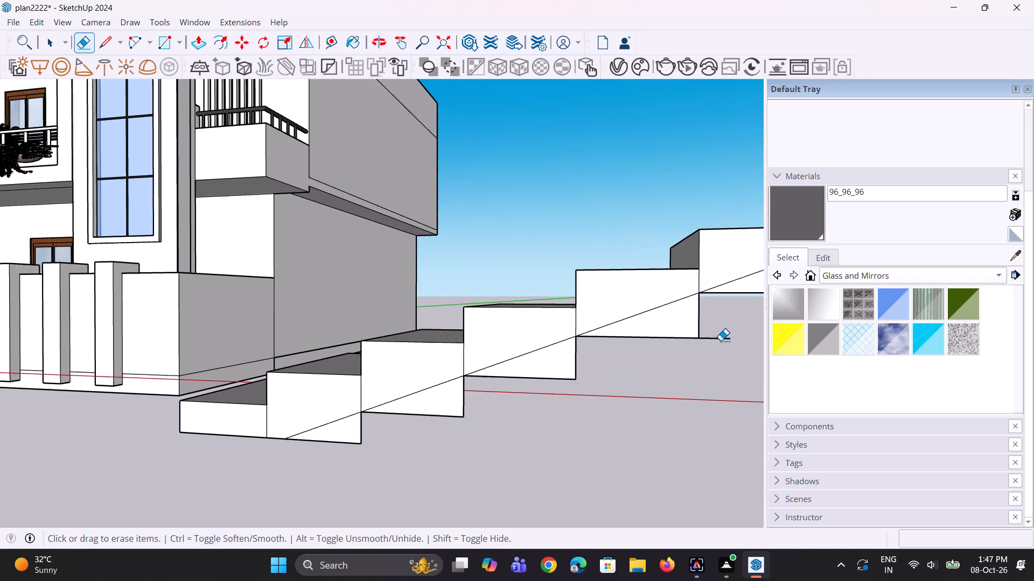
scroll(515, 392, down, 3)
scroll(642, 362, up, 5)
click(651, 358)
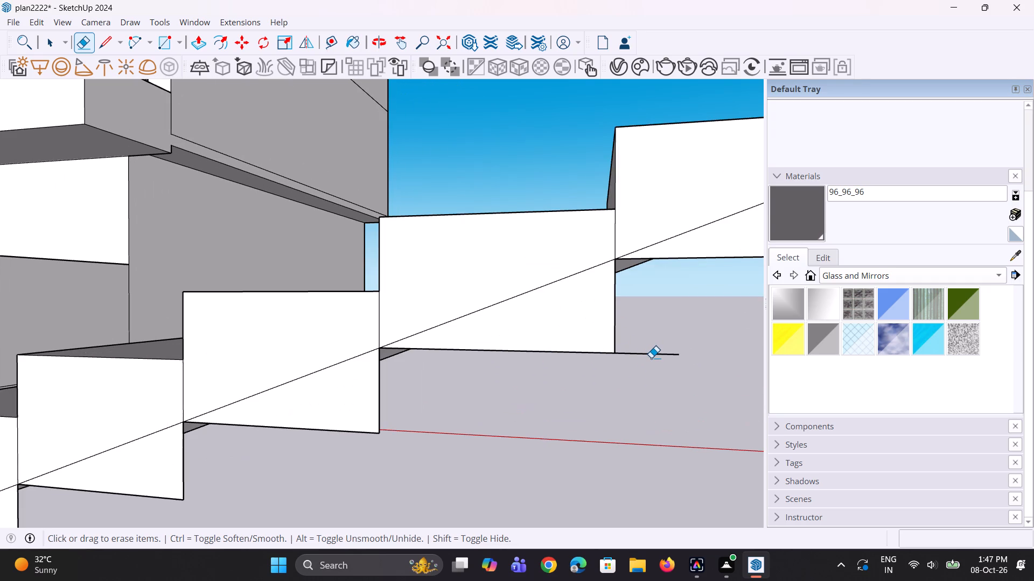
click(659, 356)
scroll(519, 375, down, 6)
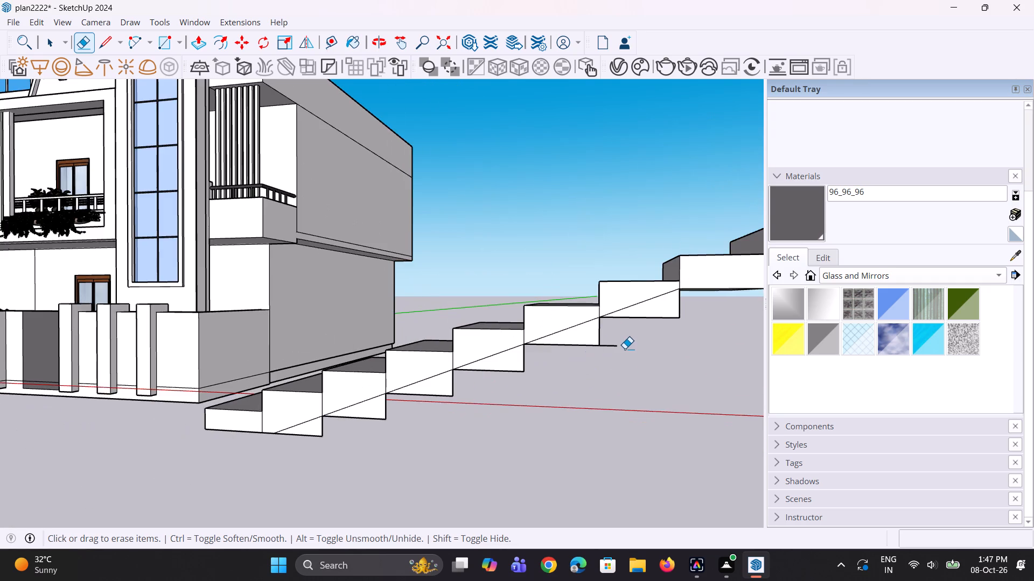
scroll(625, 349, up, 4)
click(608, 346)
scroll(608, 346, down, 6)
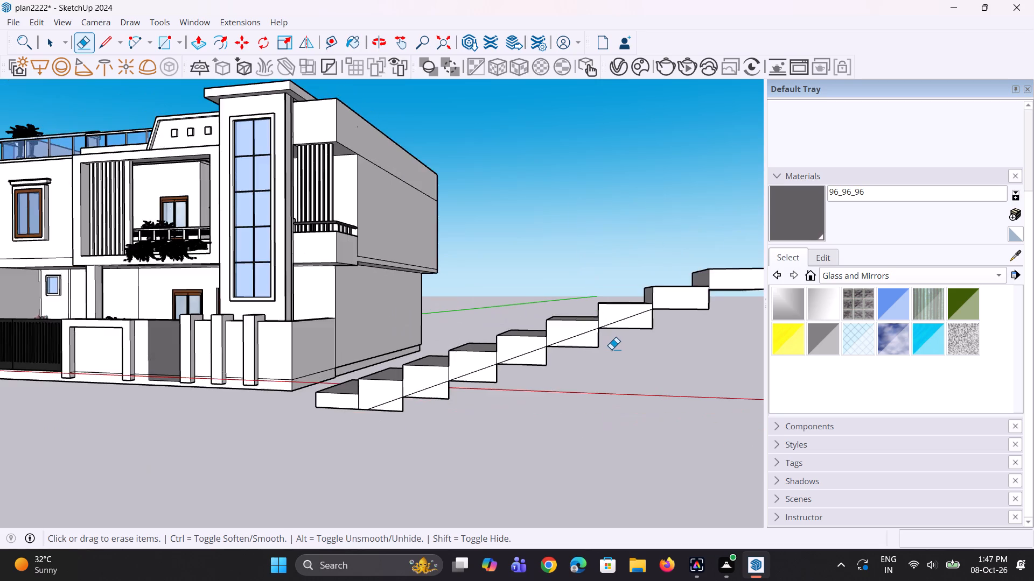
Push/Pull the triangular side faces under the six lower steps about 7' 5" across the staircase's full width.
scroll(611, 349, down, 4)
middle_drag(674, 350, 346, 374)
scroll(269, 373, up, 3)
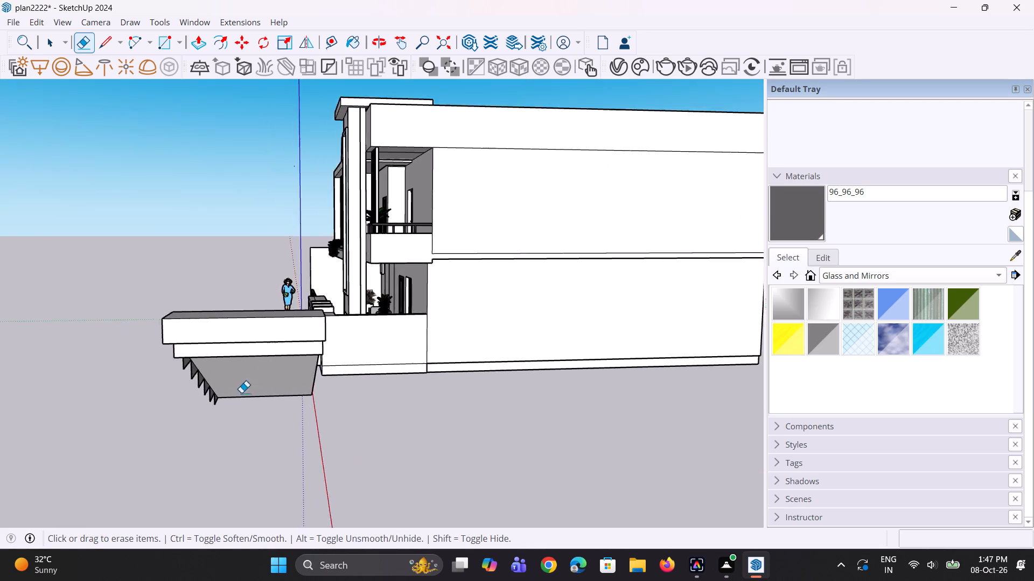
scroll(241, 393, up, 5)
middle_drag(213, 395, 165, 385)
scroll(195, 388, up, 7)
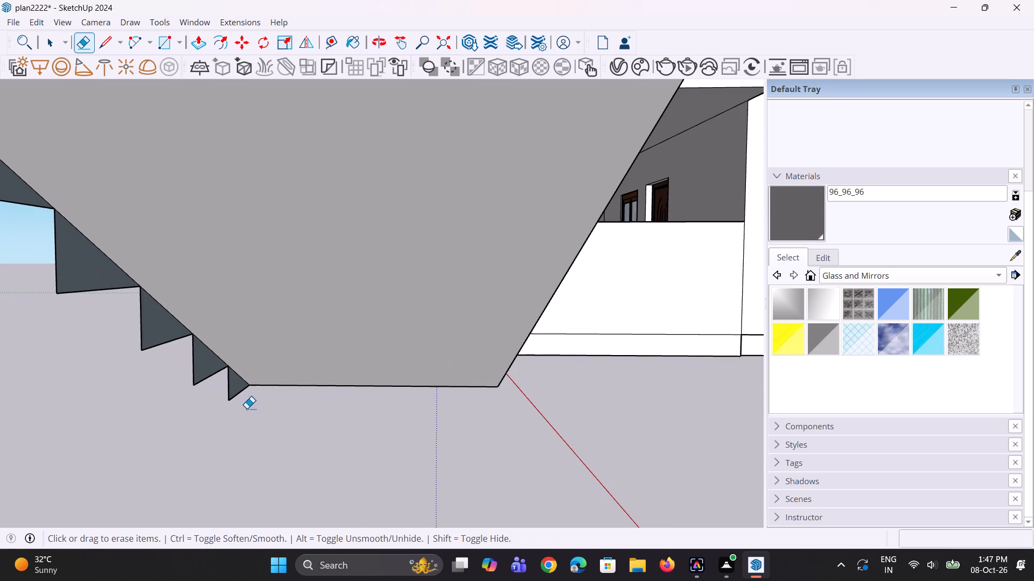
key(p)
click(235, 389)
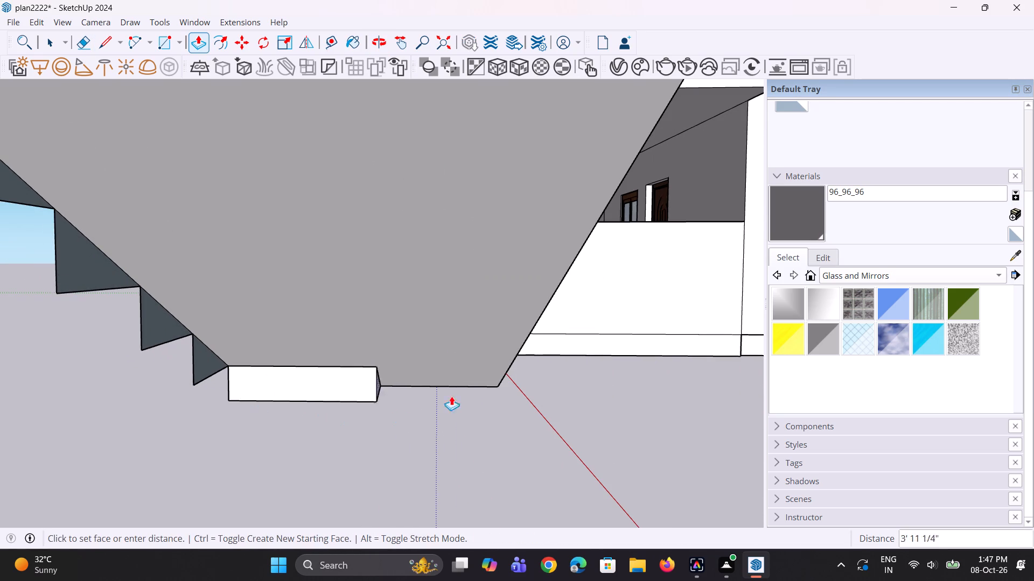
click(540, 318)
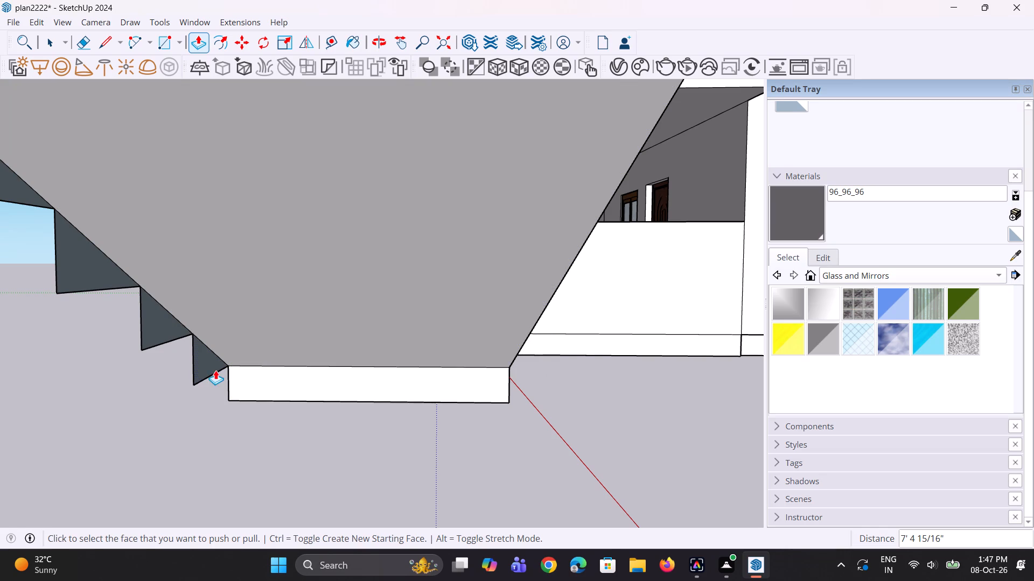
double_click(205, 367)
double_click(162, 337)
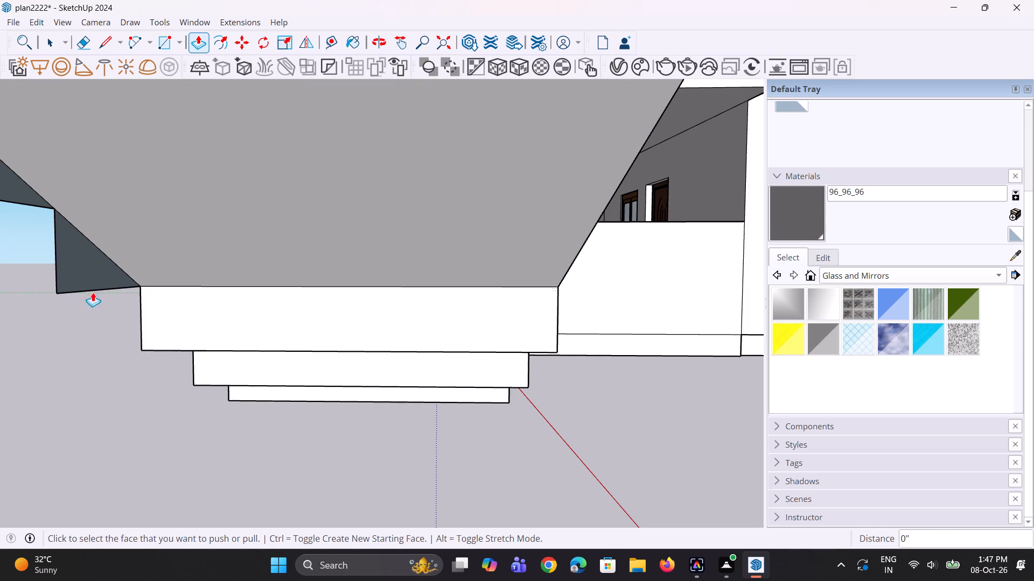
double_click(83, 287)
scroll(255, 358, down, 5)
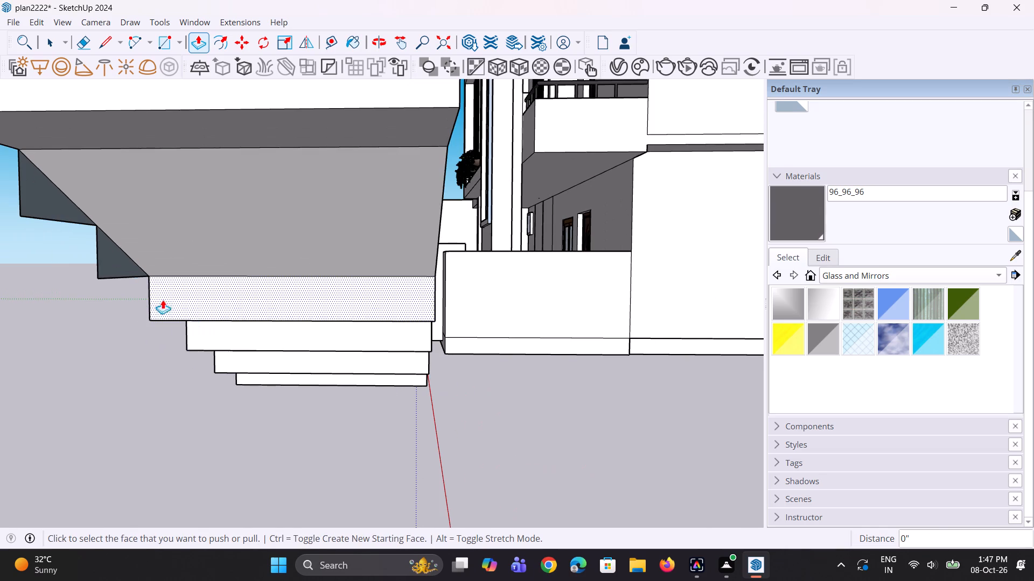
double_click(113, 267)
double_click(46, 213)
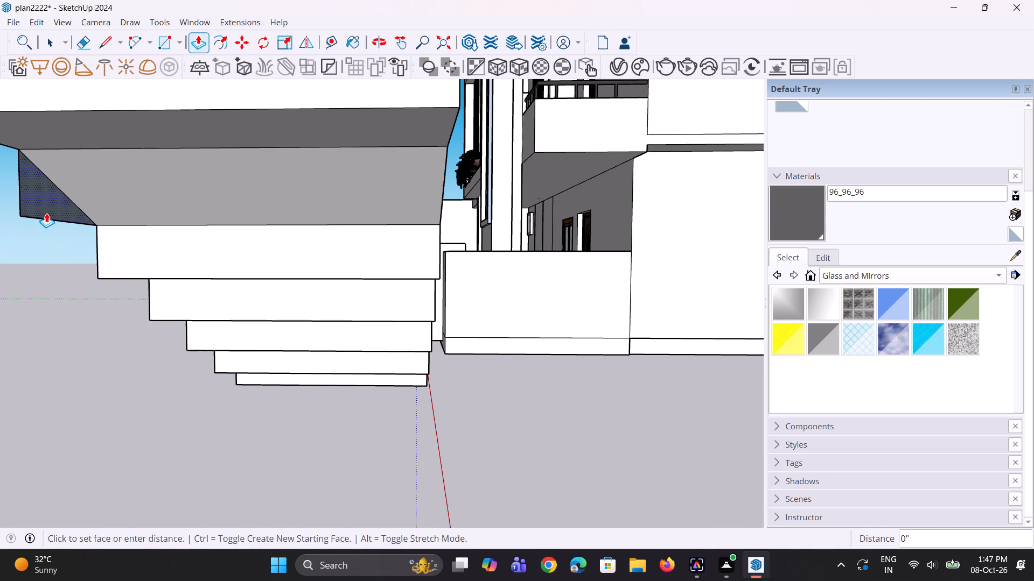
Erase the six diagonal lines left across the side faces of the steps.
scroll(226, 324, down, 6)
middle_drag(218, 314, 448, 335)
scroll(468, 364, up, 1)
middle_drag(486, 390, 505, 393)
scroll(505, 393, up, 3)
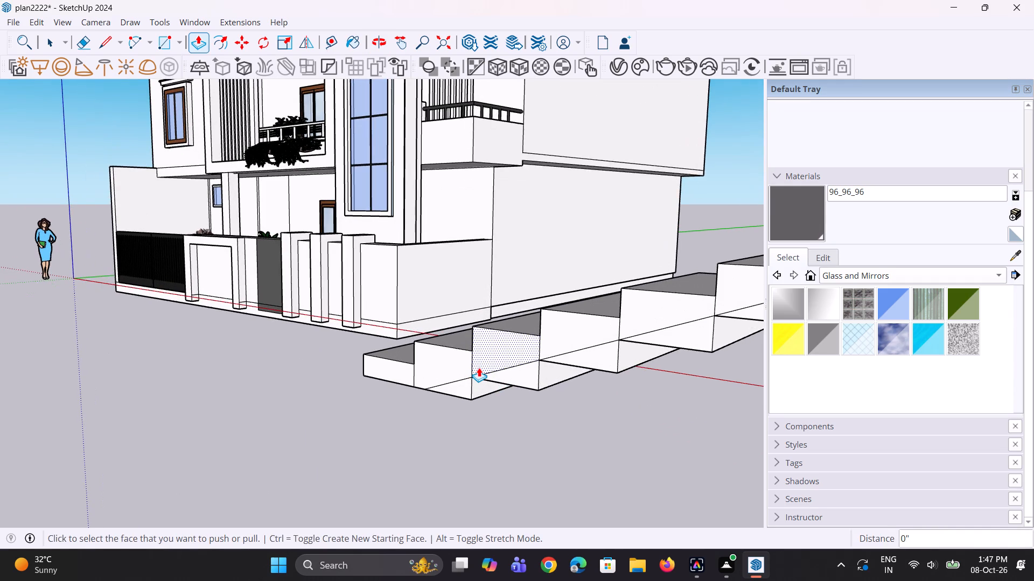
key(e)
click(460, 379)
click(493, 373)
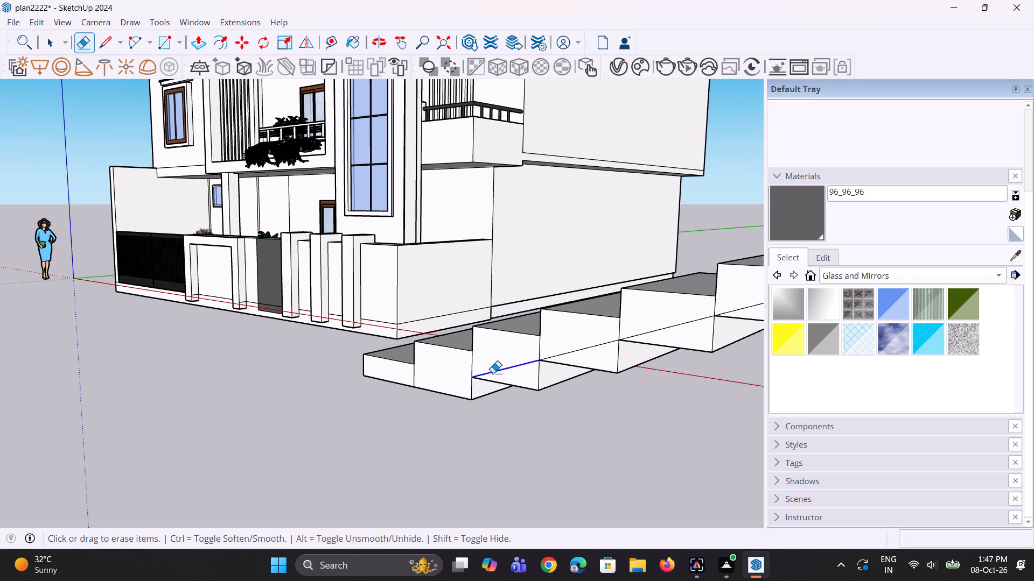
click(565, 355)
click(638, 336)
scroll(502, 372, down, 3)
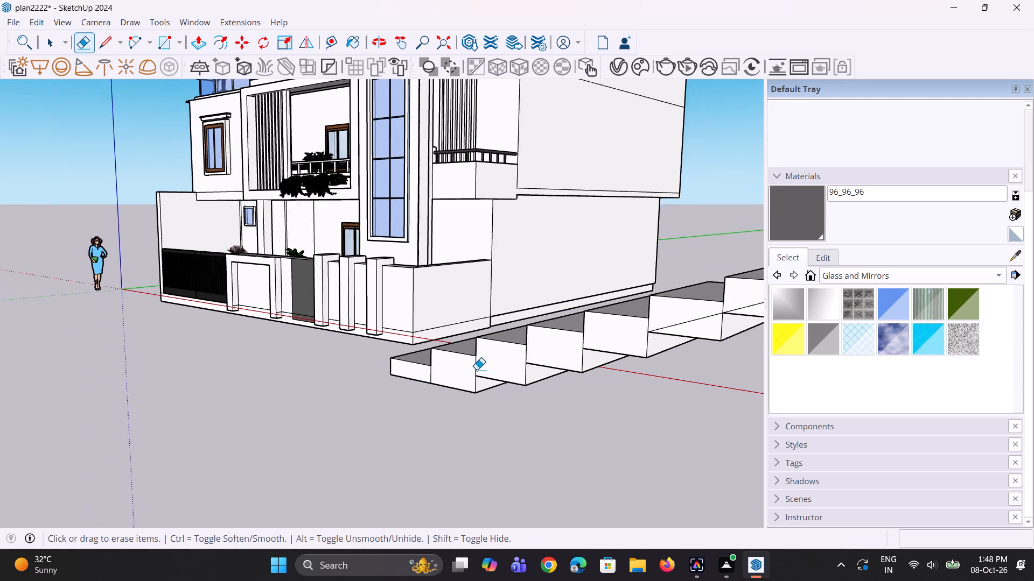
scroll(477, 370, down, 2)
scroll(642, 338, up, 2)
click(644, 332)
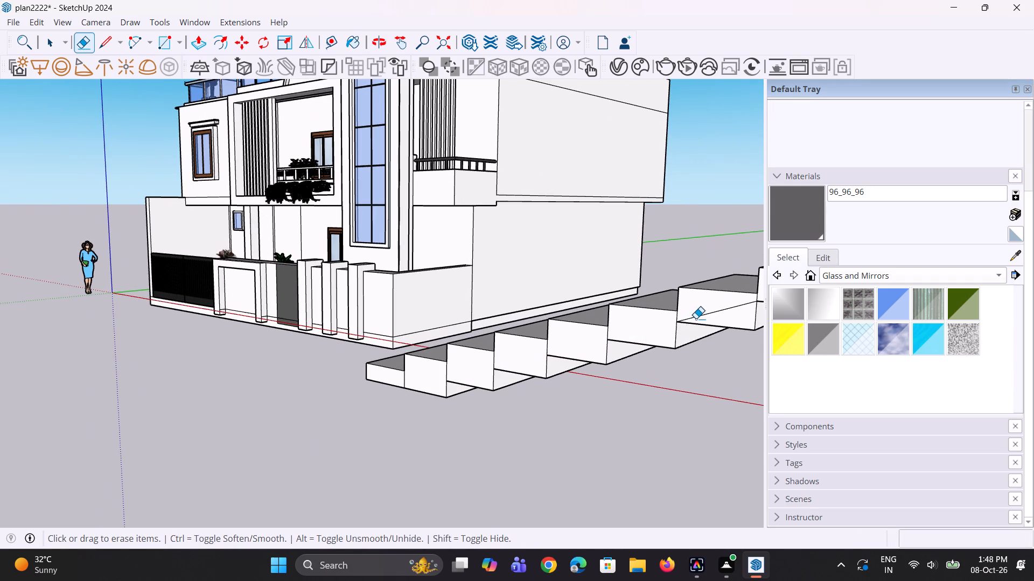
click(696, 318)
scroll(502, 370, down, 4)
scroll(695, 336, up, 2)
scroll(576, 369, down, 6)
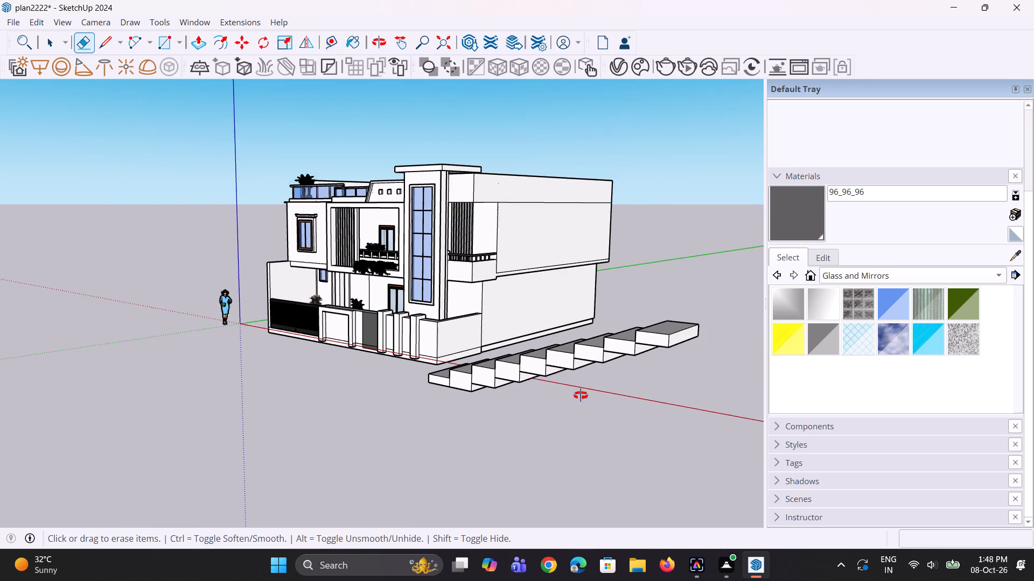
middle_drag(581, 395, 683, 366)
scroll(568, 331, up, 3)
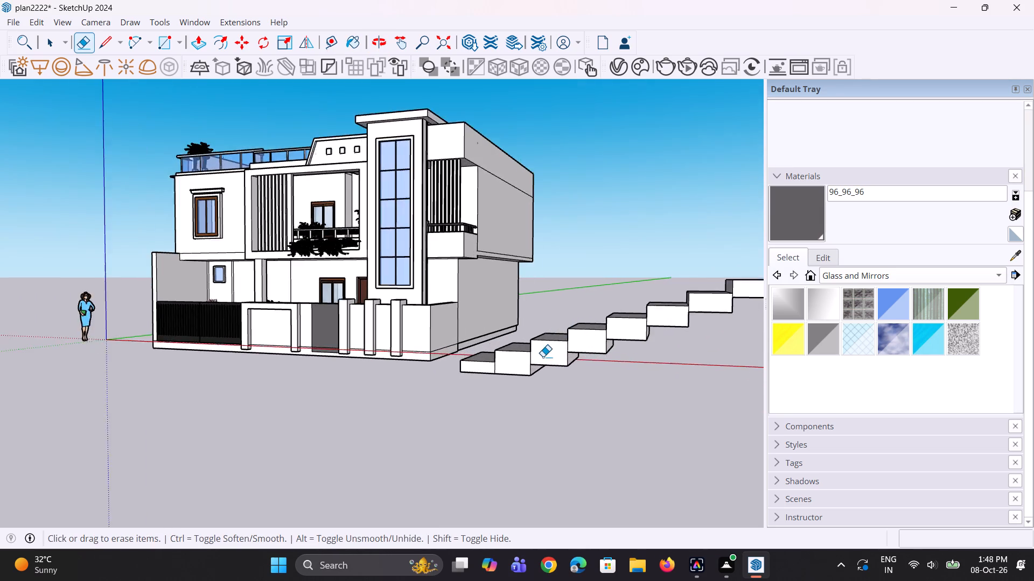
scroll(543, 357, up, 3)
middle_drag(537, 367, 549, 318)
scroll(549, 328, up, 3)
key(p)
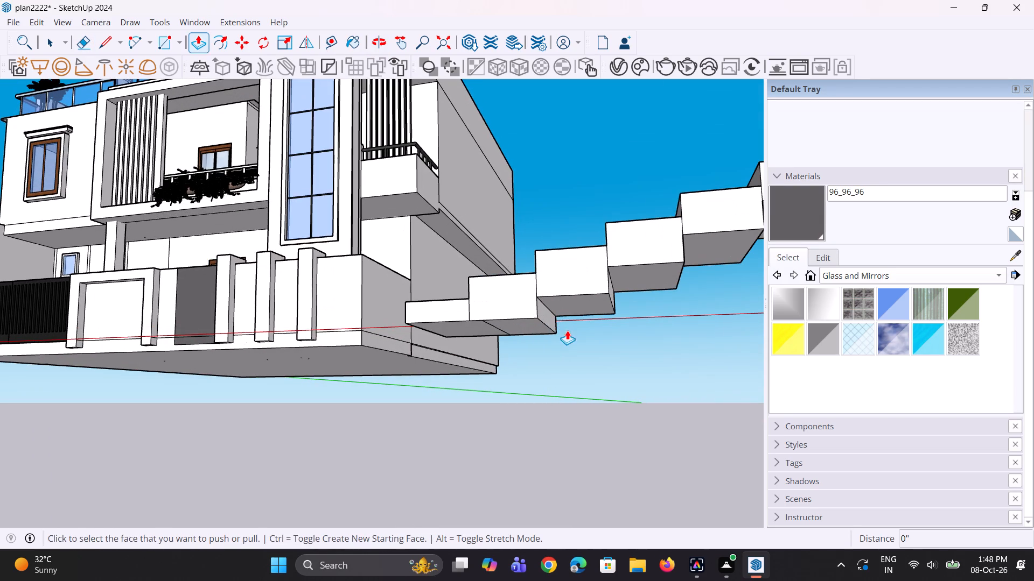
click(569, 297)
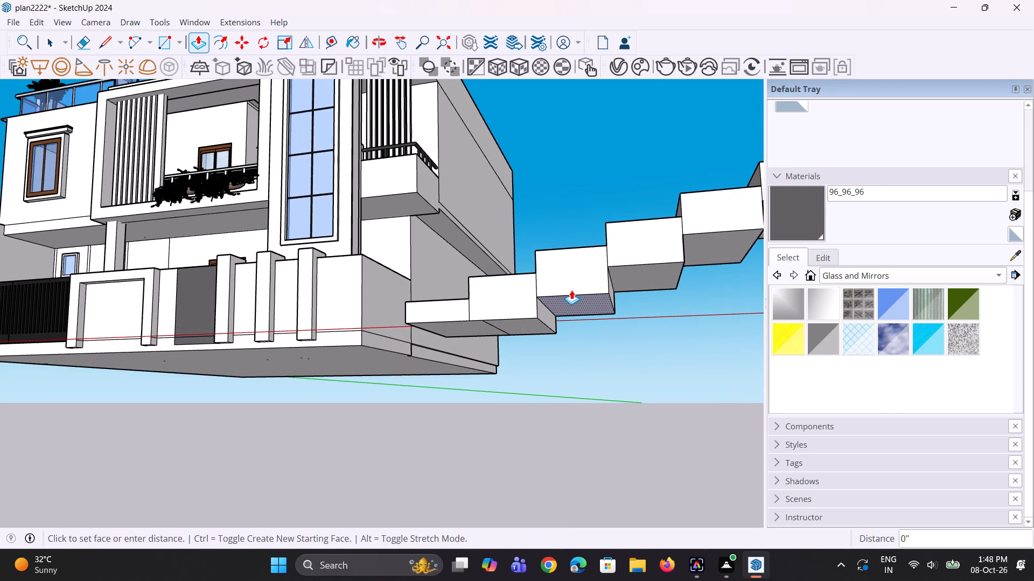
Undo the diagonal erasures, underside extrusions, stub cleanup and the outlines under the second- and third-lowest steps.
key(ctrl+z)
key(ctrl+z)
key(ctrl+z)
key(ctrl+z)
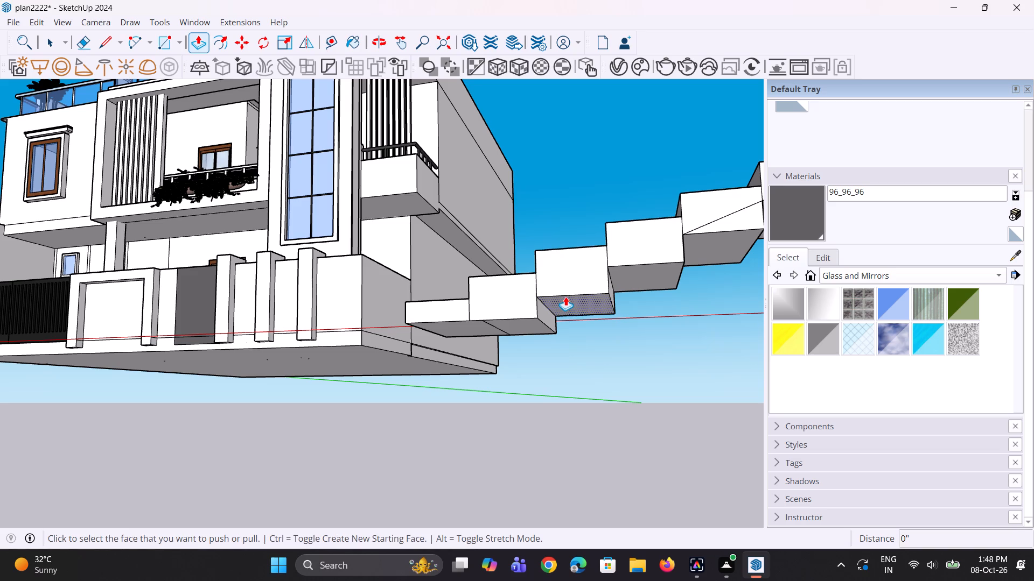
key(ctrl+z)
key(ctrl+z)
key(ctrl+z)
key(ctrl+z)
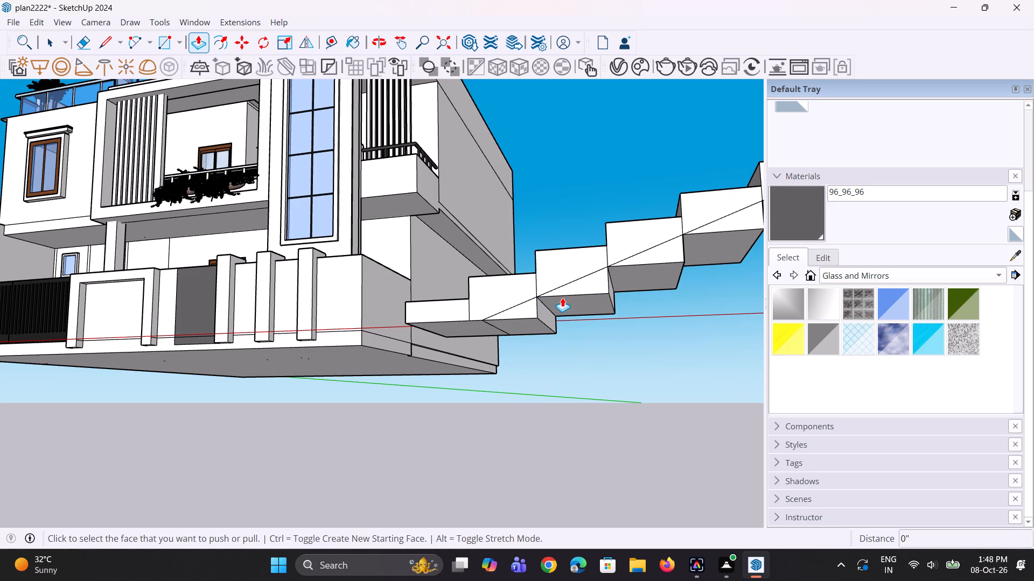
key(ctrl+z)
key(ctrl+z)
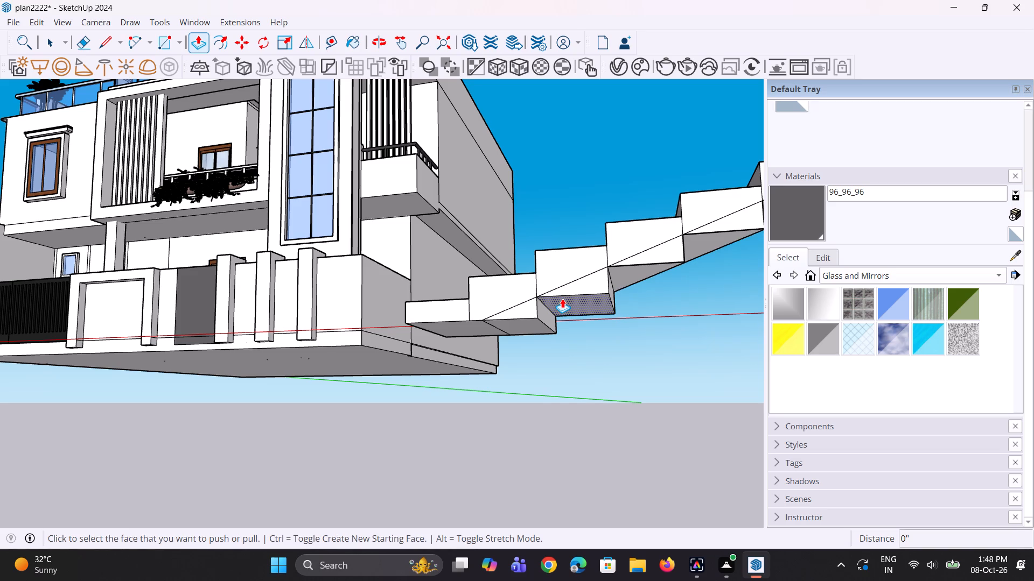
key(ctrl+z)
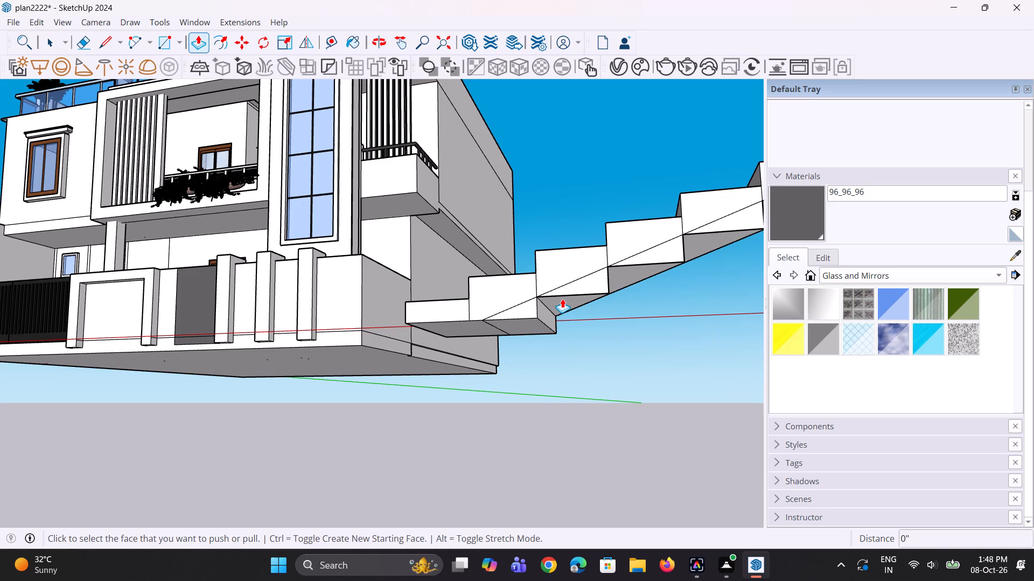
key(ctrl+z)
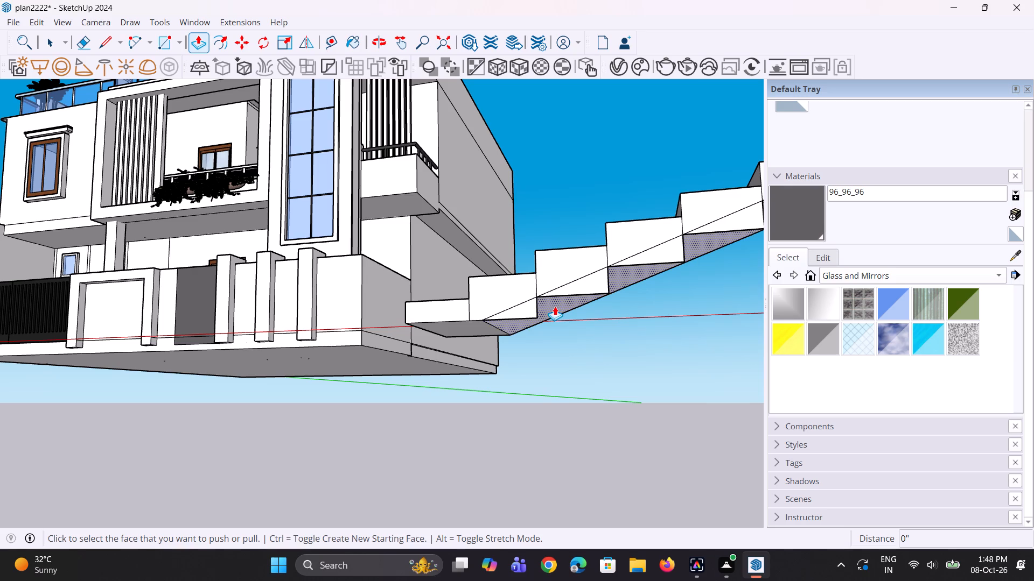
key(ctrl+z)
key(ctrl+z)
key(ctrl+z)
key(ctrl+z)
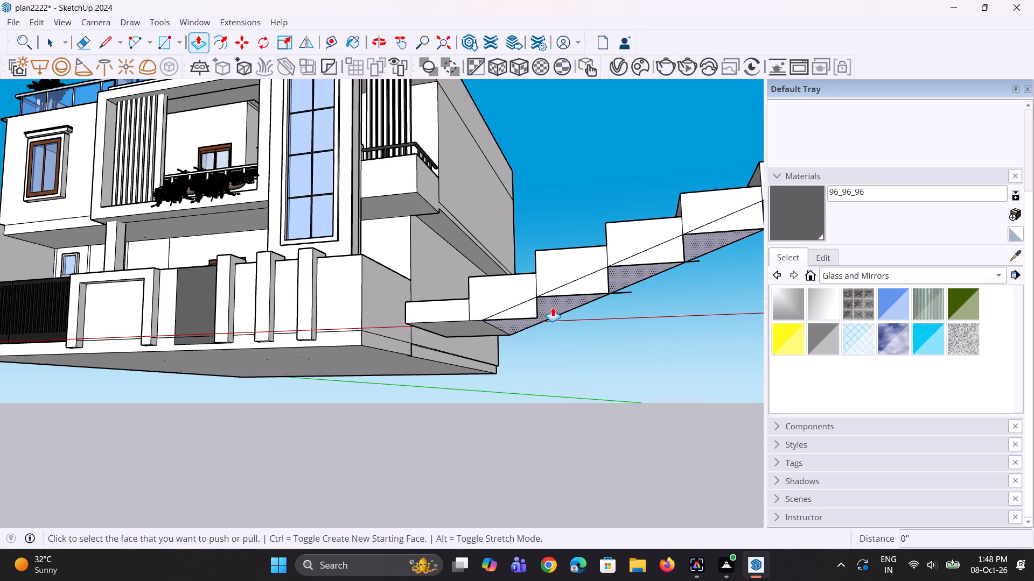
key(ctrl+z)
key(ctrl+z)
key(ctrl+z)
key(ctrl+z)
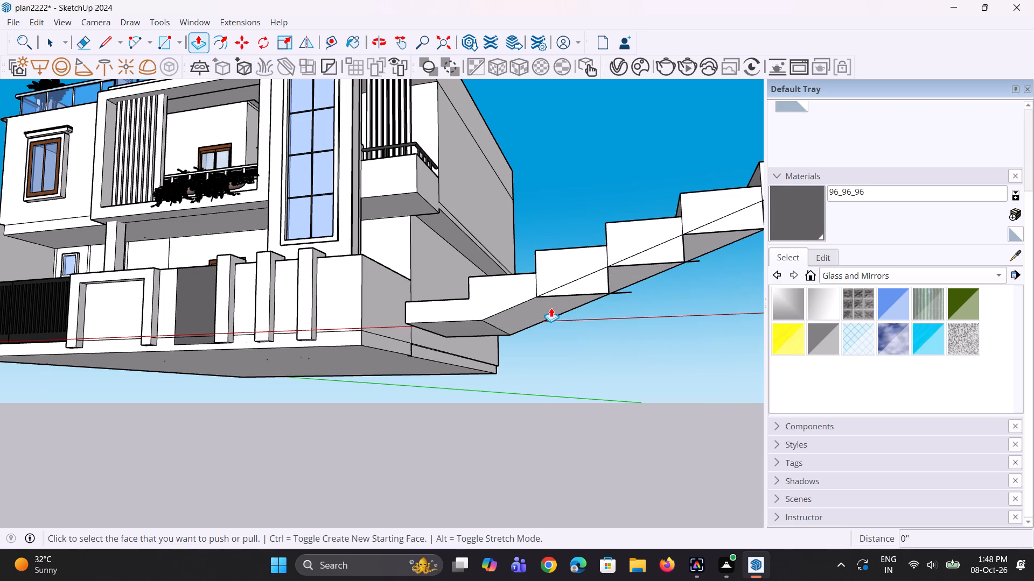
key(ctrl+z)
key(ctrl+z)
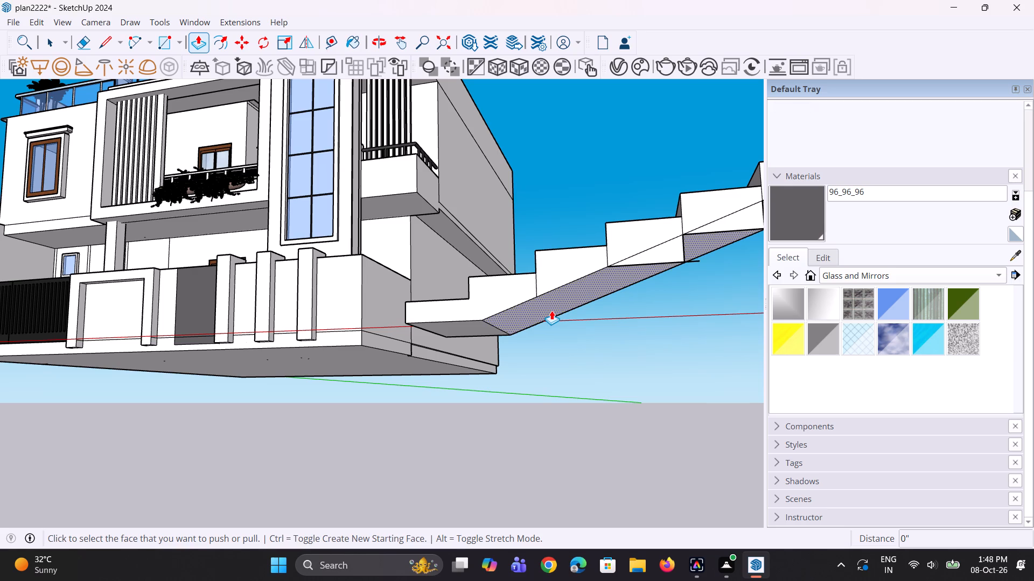
Outline the triangle under the third-lowest step with a horizontal line about 4' 7" and a vertical closing line about 1' 2".
scroll(553, 310, down, 6)
middle_drag(541, 317, 571, 392)
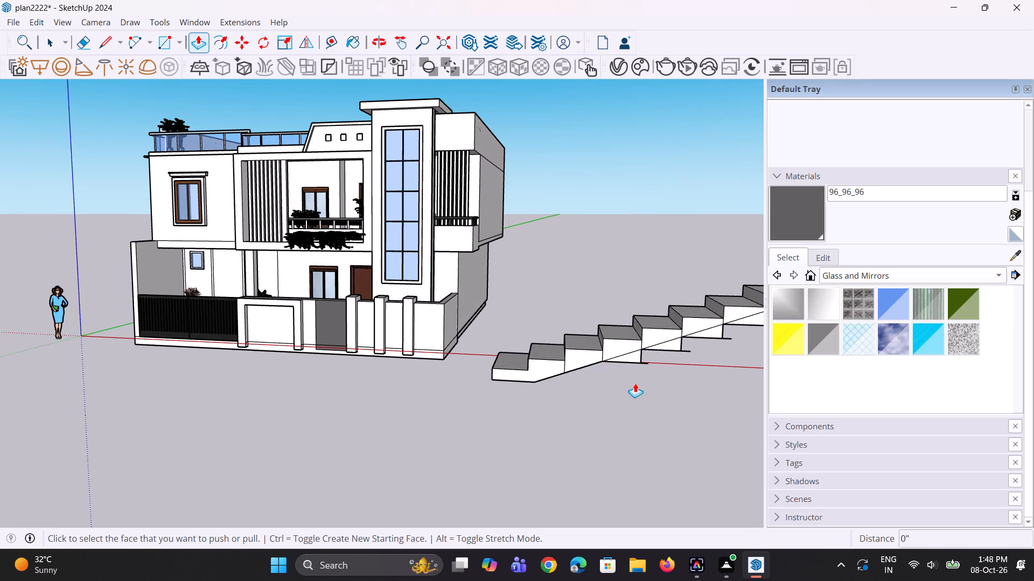
key(l)
scroll(618, 381, up, 8)
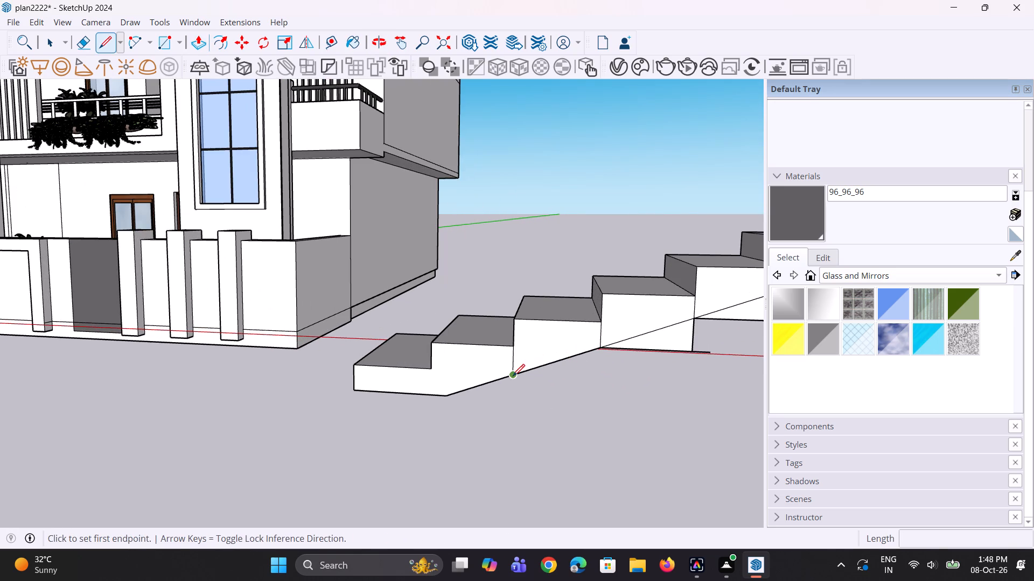
click(513, 376)
click(646, 386)
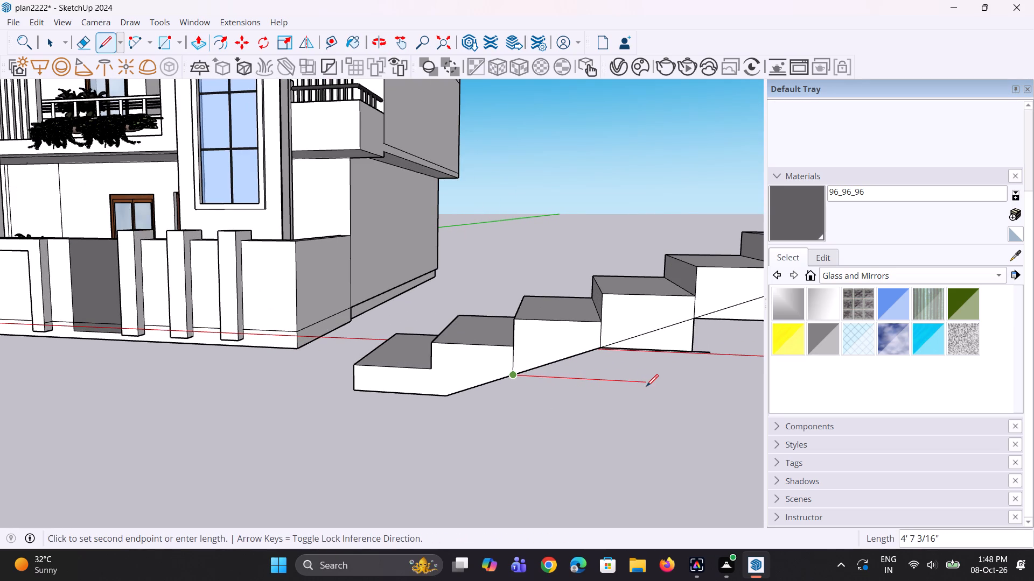
key(space)
key(l)
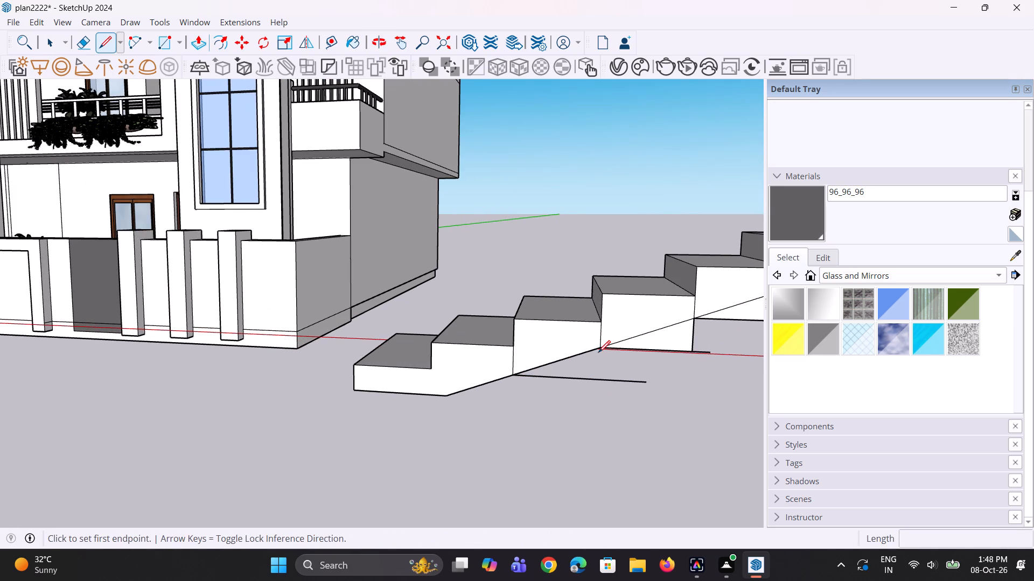
scroll(598, 352, up, 2)
click(599, 349)
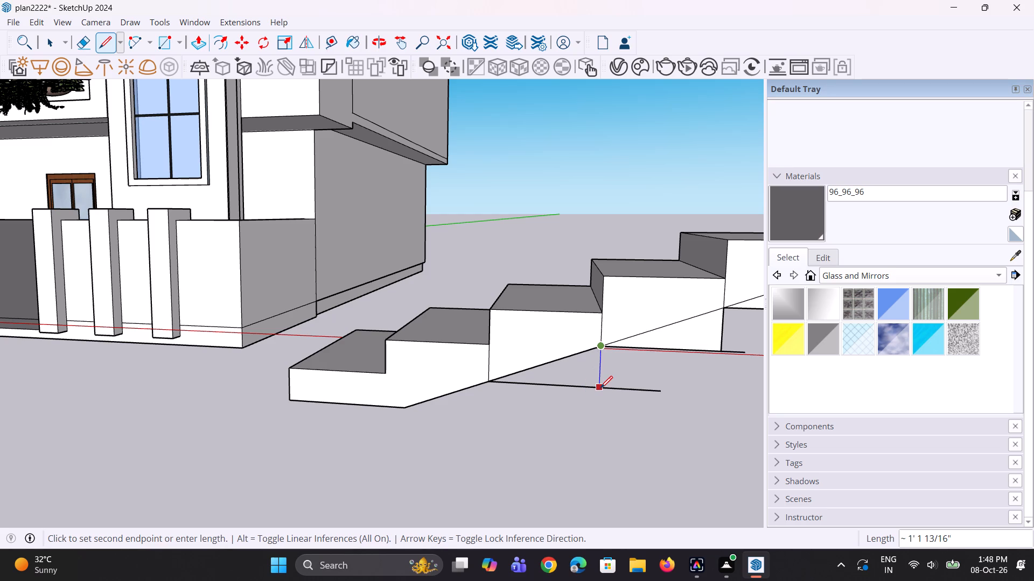
click(600, 388)
key(space)
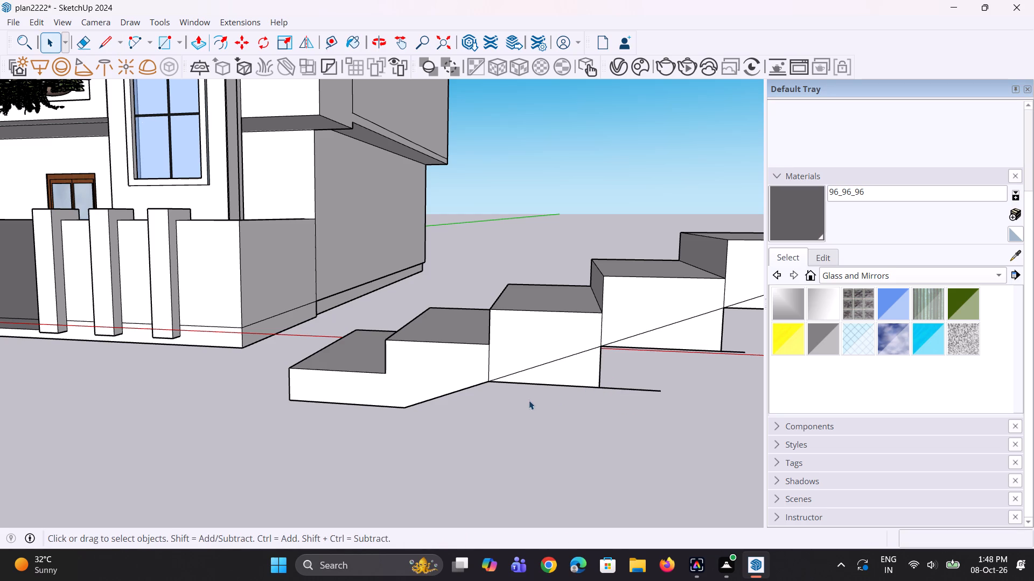
Square off the second-lowest step's side with a horizontal extension of the bottom edge and a vertical closing line about 11".
key(l)
scroll(453, 407, up, 3)
click(396, 408)
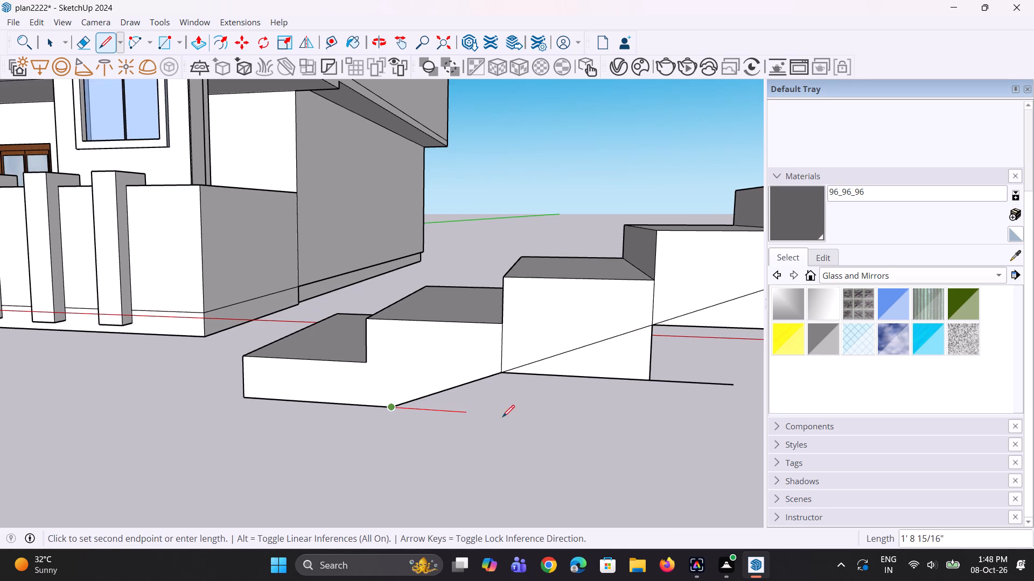
click(591, 422)
key(l)
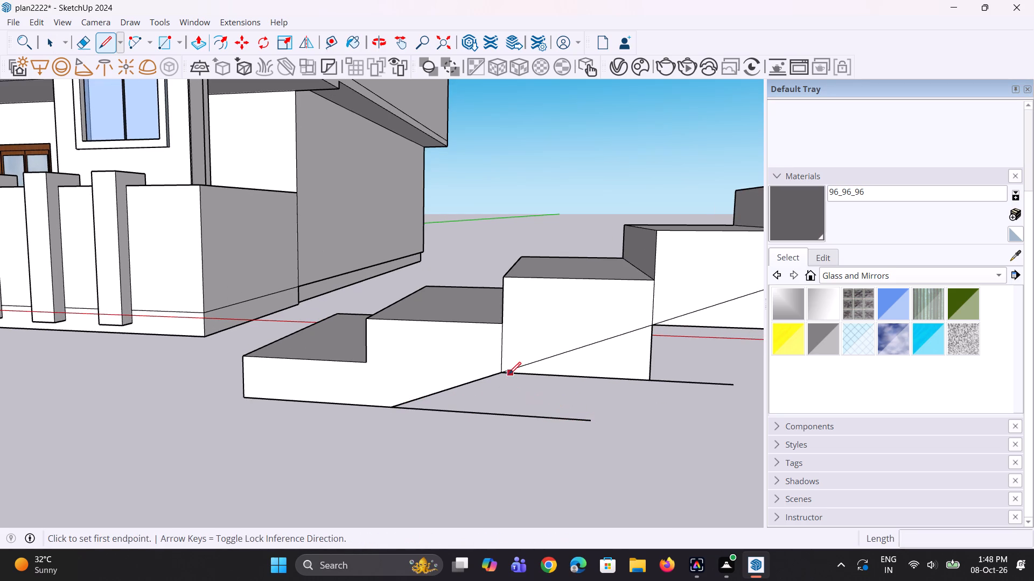
click(502, 370)
click(498, 412)
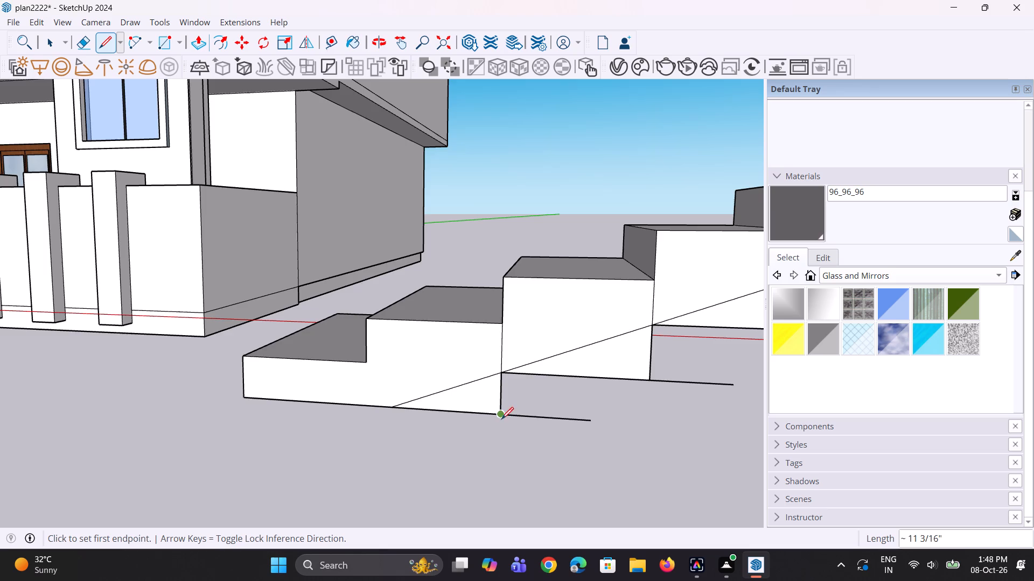
Erase the five overhanging line ends sticking out past the bottom corners of the squared-off steps.
scroll(495, 423, down, 7)
middle_drag(516, 441, 305, 406)
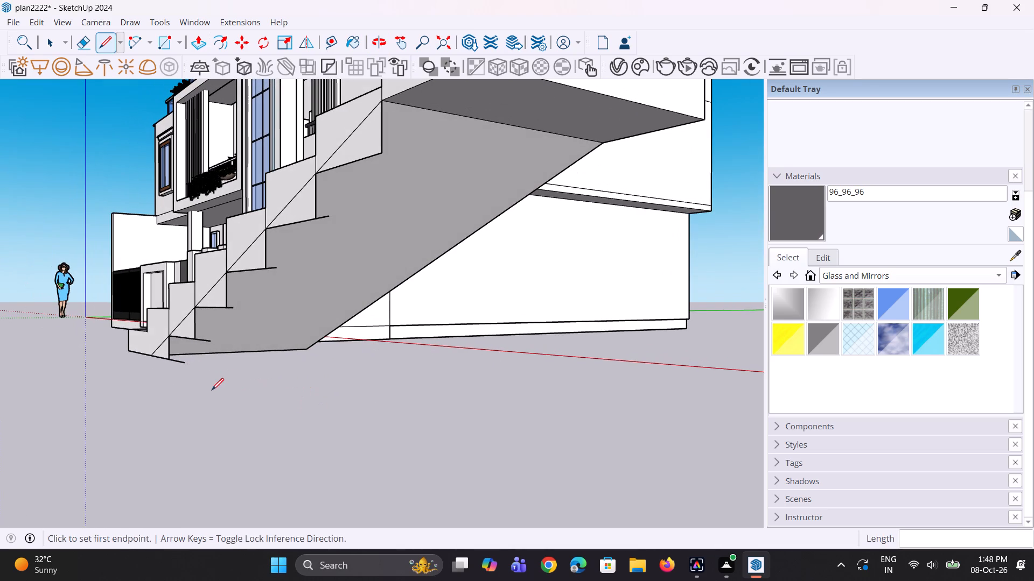
key(e)
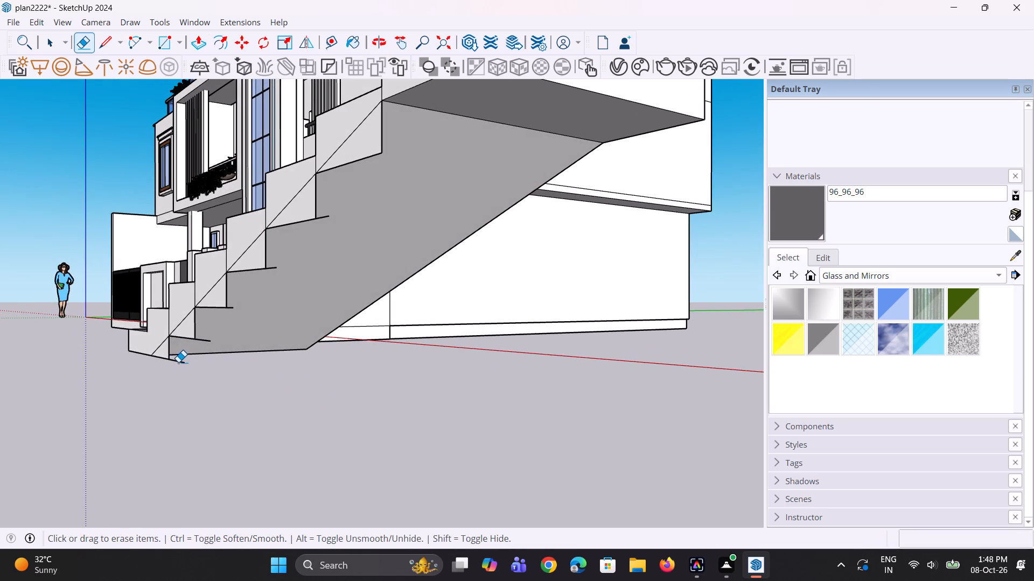
click(178, 362)
middle_drag(188, 365, 274, 373)
scroll(495, 445, up, 2)
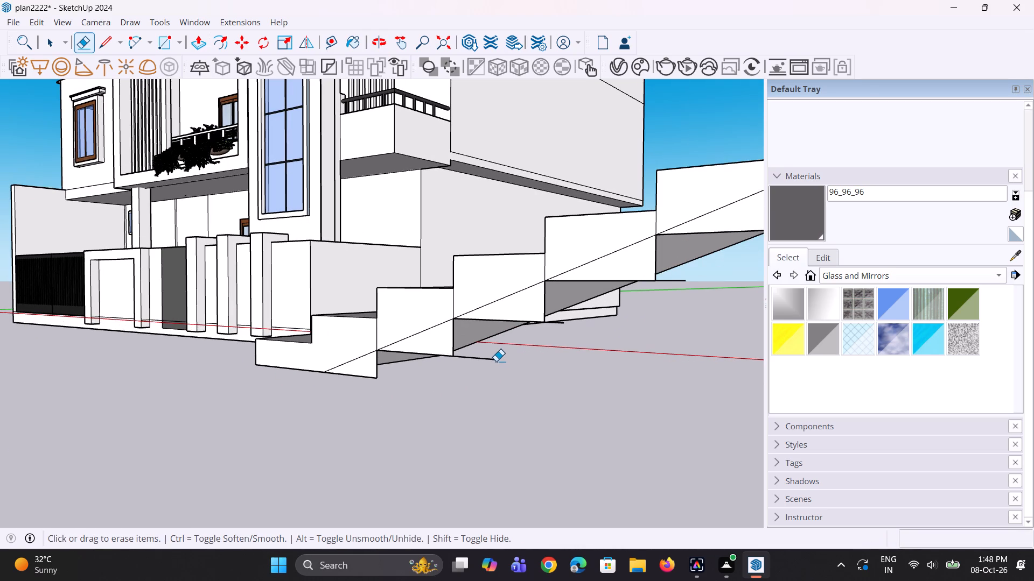
click(496, 361)
middle_drag(539, 351, 589, 399)
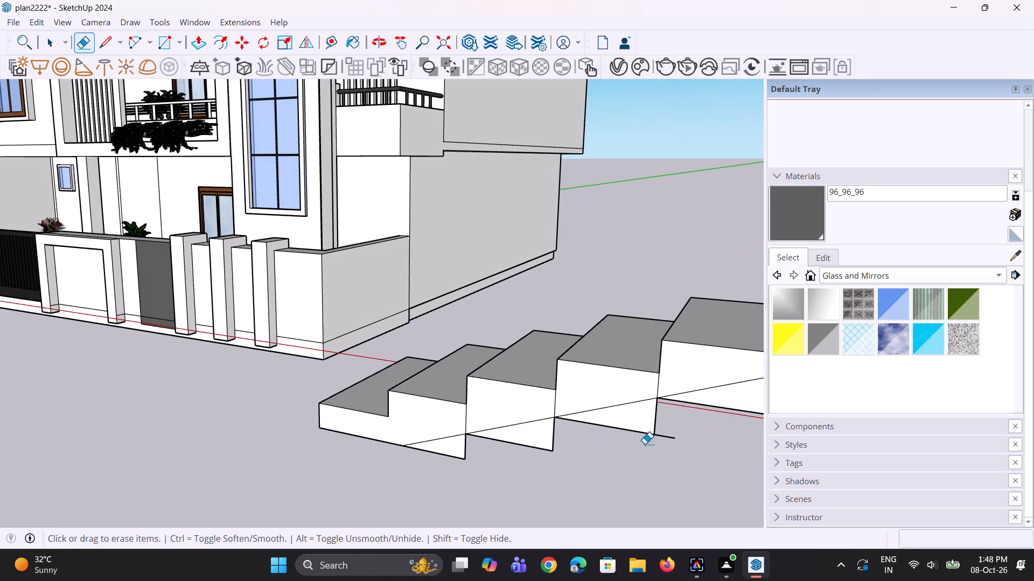
click(669, 439)
scroll(471, 368, down, 4)
scroll(662, 419, up, 1)
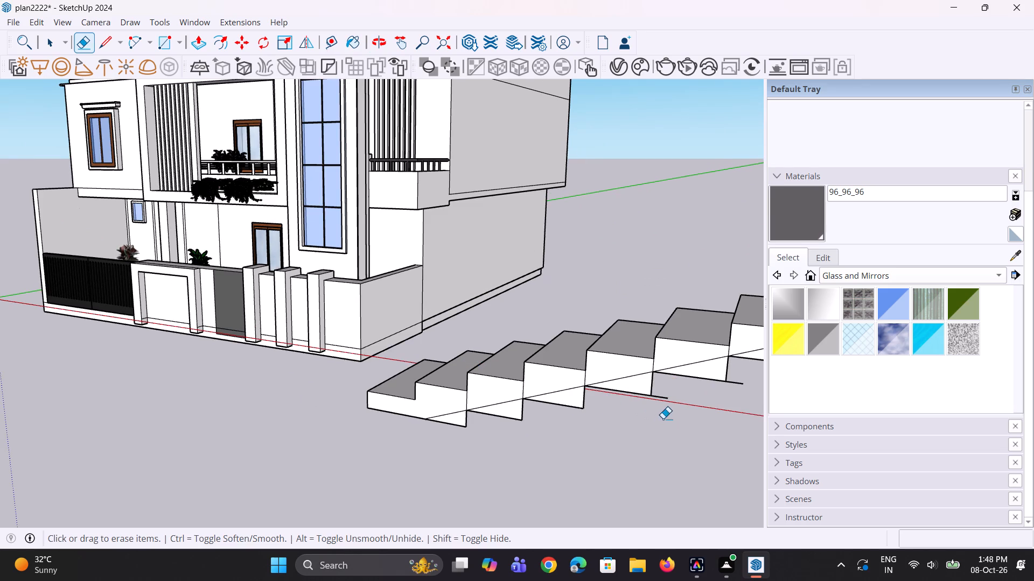
scroll(663, 419, up, 1)
click(662, 393)
scroll(521, 392, down, 3)
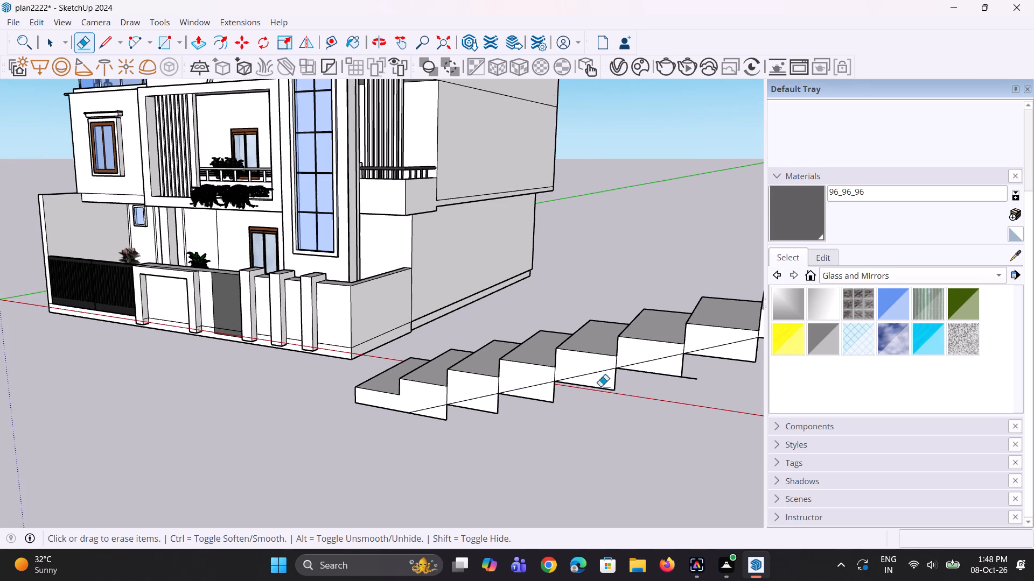
scroll(710, 397, up, 2)
click(691, 374)
scroll(668, 381, down, 5)
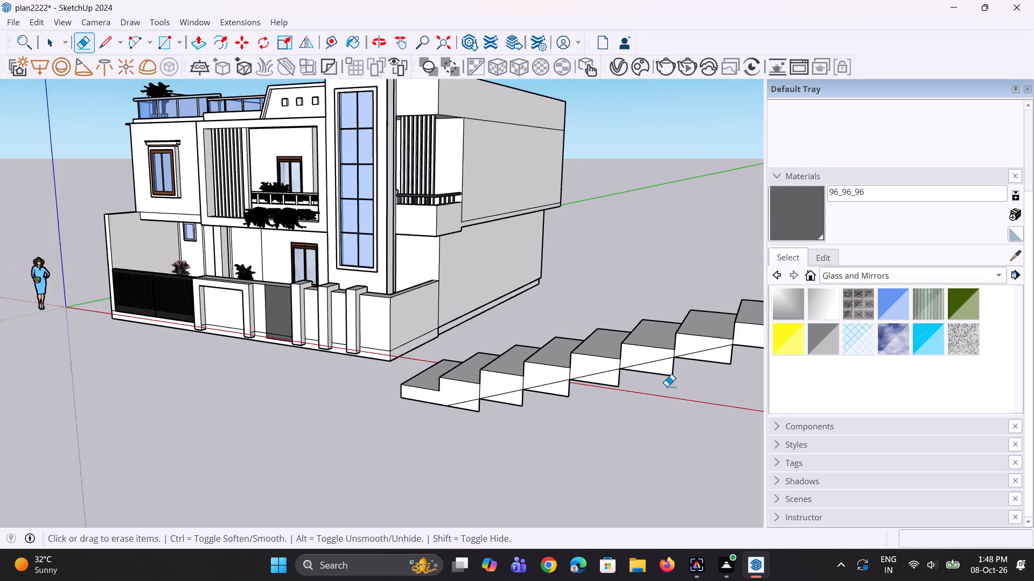
Extrude the six triangular faces under the steps across the full stair width to square off the underside.
scroll(667, 386, down, 3)
middle_drag(646, 399, 284, 325)
scroll(193, 350, up, 3)
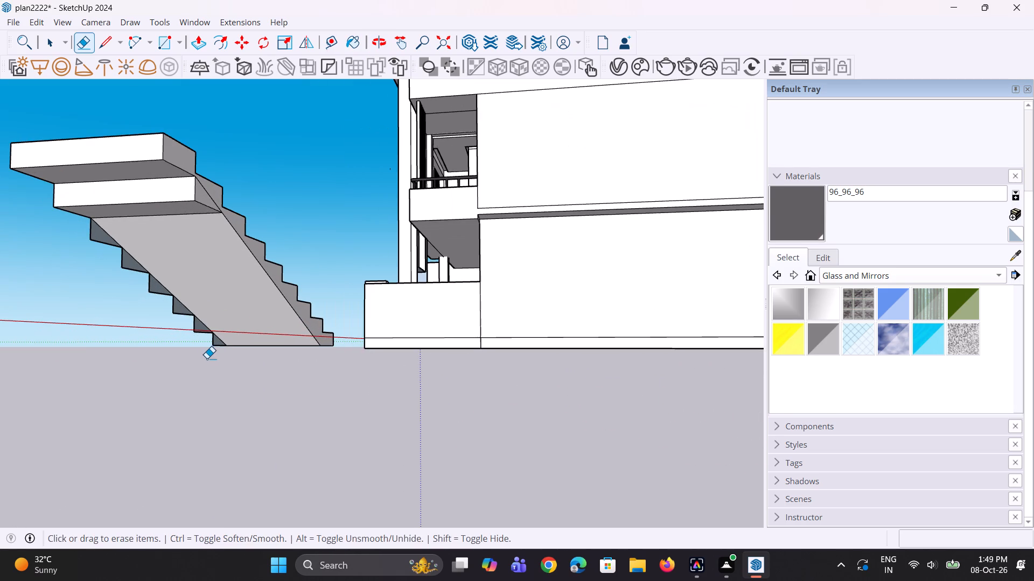
key(p)
scroll(214, 363, up, 2)
click(219, 333)
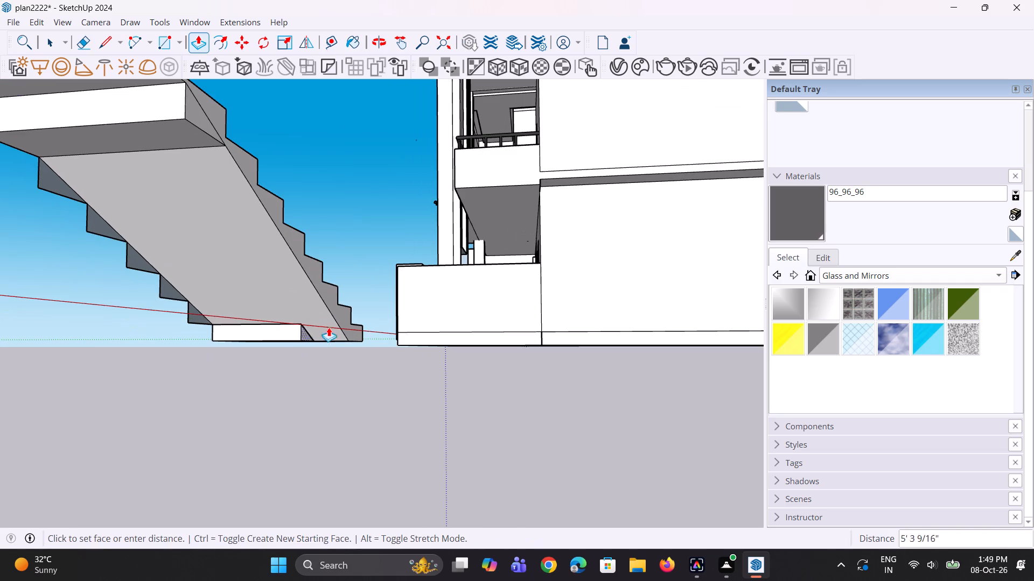
click(333, 314)
double_click(197, 313)
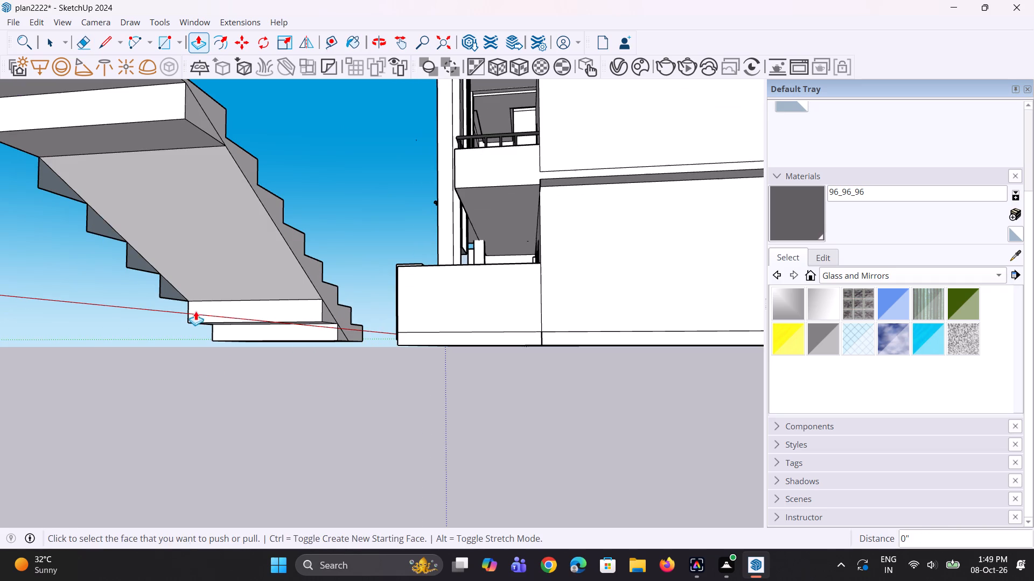
double_click(175, 293)
click(144, 259)
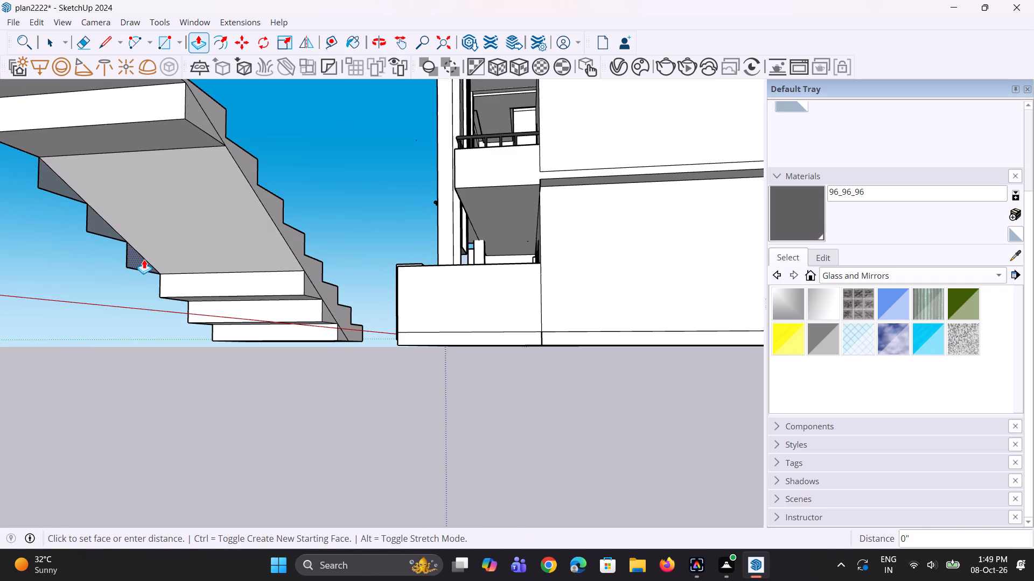
key(Escape)
double_click(139, 264)
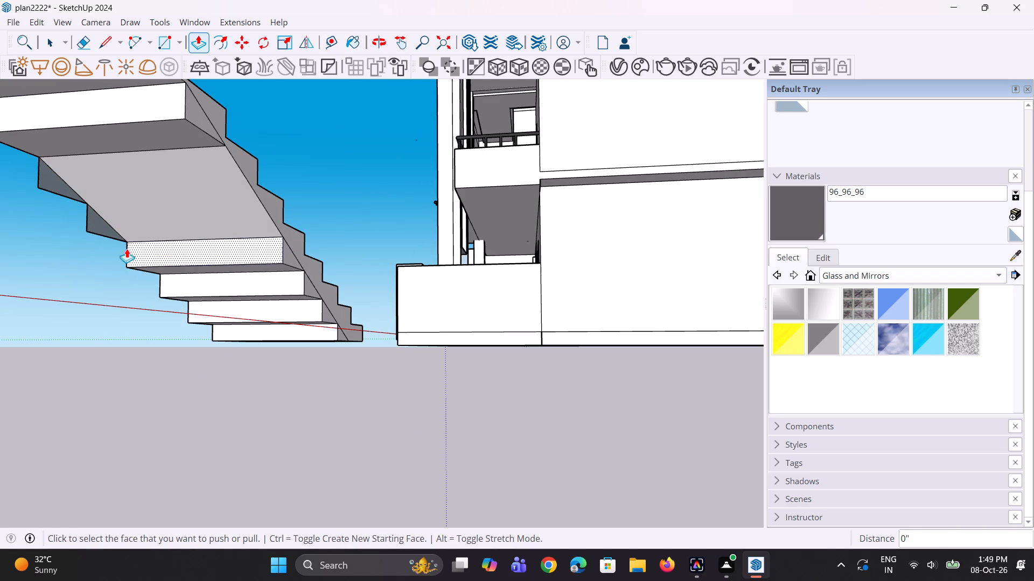
double_click(104, 228)
double_click(54, 185)
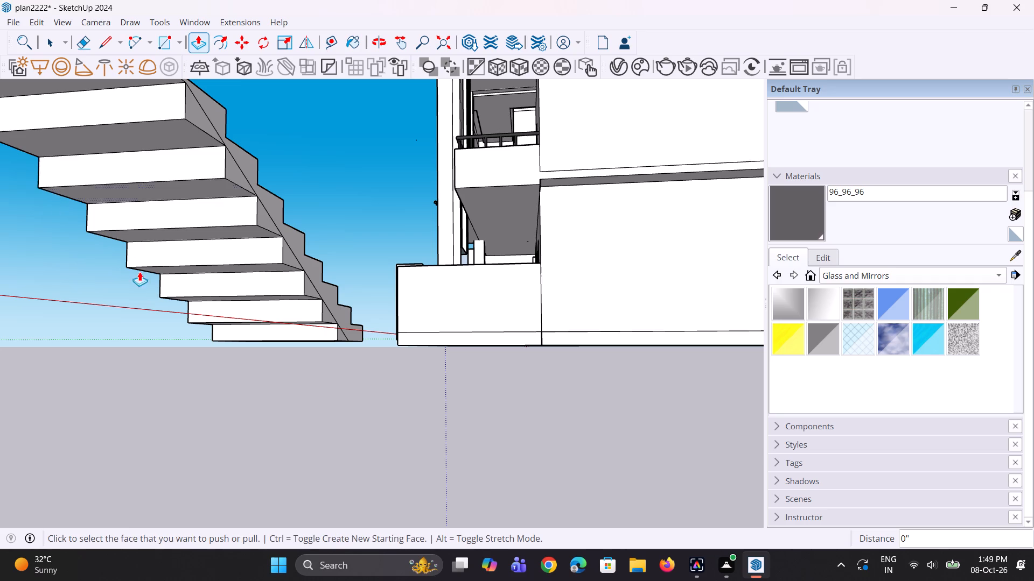
Erase the diagonal lines left across the side faces of the steps.
scroll(155, 291, down, 3)
middle_drag(148, 295, 410, 341)
scroll(519, 409, down, 3)
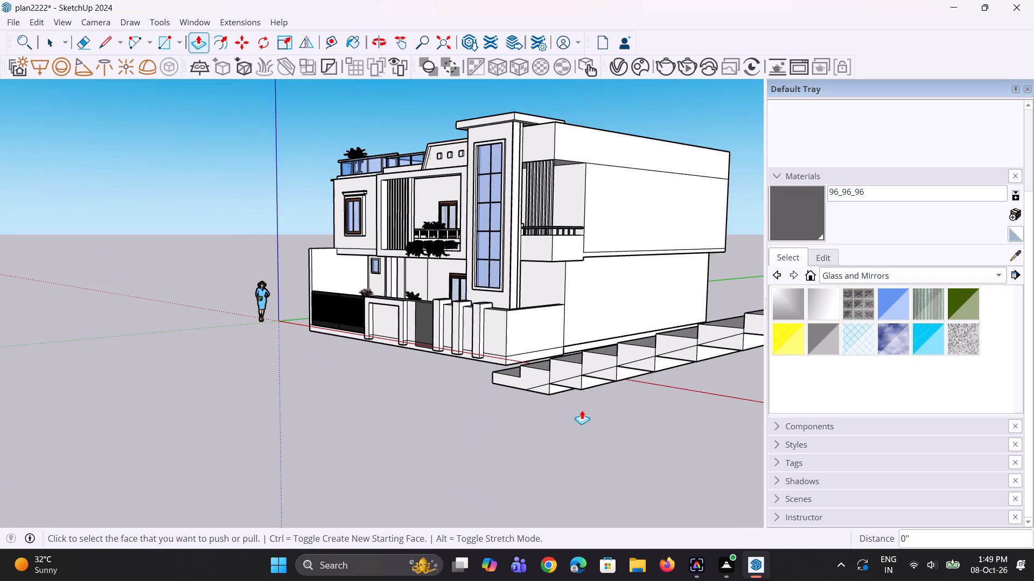
middle_drag(599, 412, 652, 404)
scroll(675, 367, up, 5)
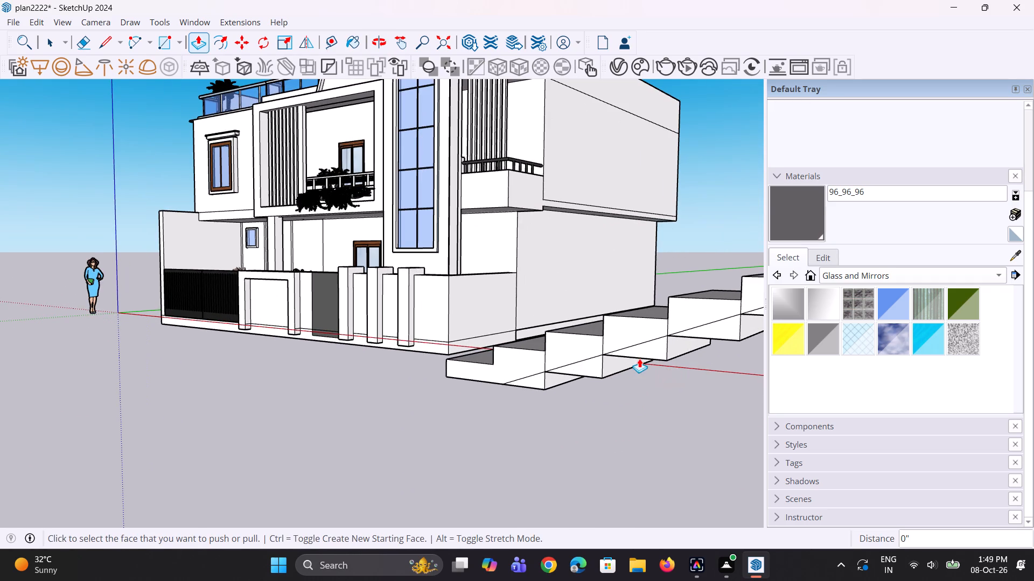
key(p)
key(space)
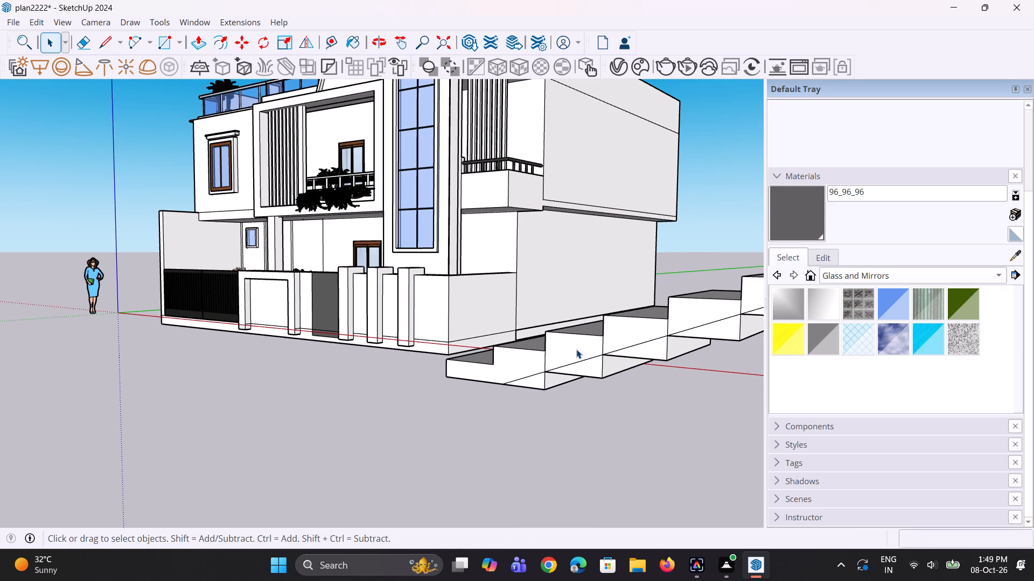
key(e)
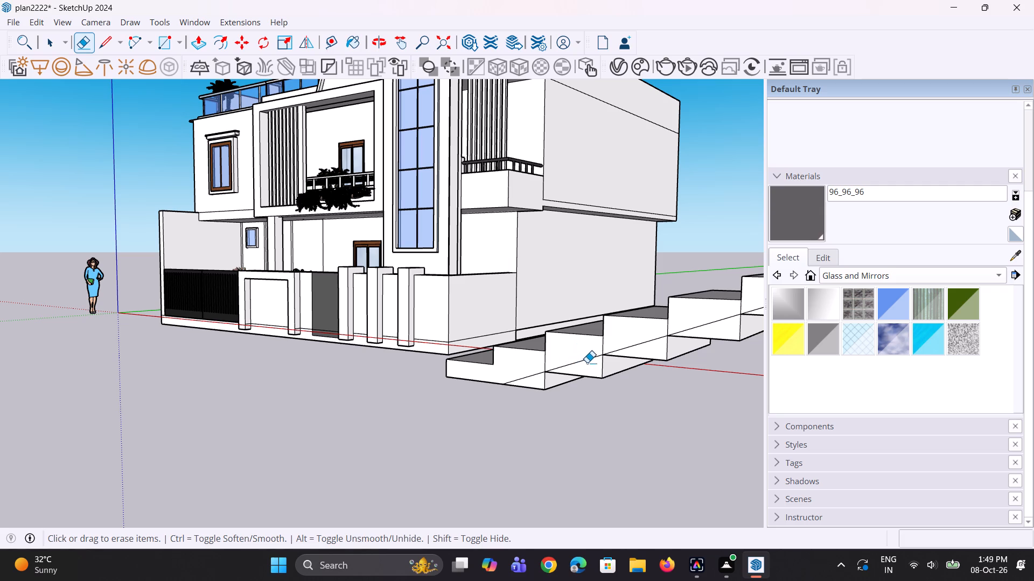
click(590, 361)
click(533, 375)
click(641, 343)
scroll(489, 385, down, 4)
scroll(641, 363, up, 2)
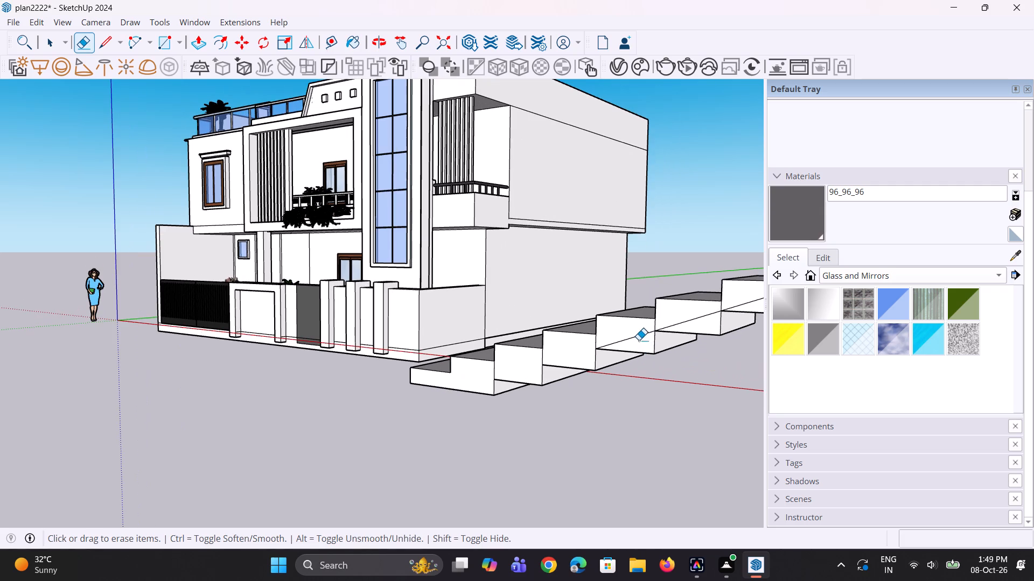
click(637, 337)
click(694, 320)
scroll(515, 369, down, 4)
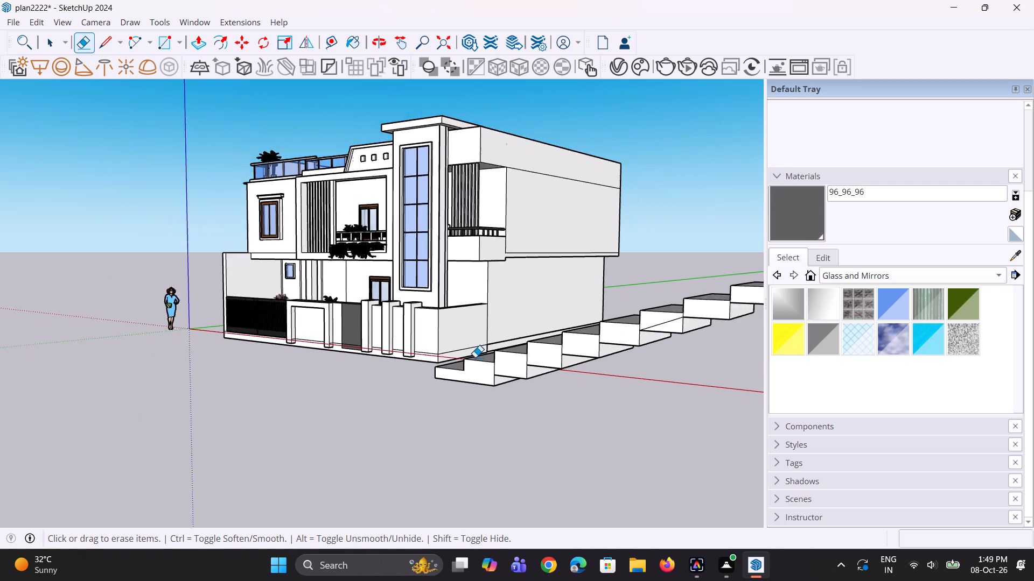
scroll(475, 357, down, 3)
scroll(629, 323, up, 5)
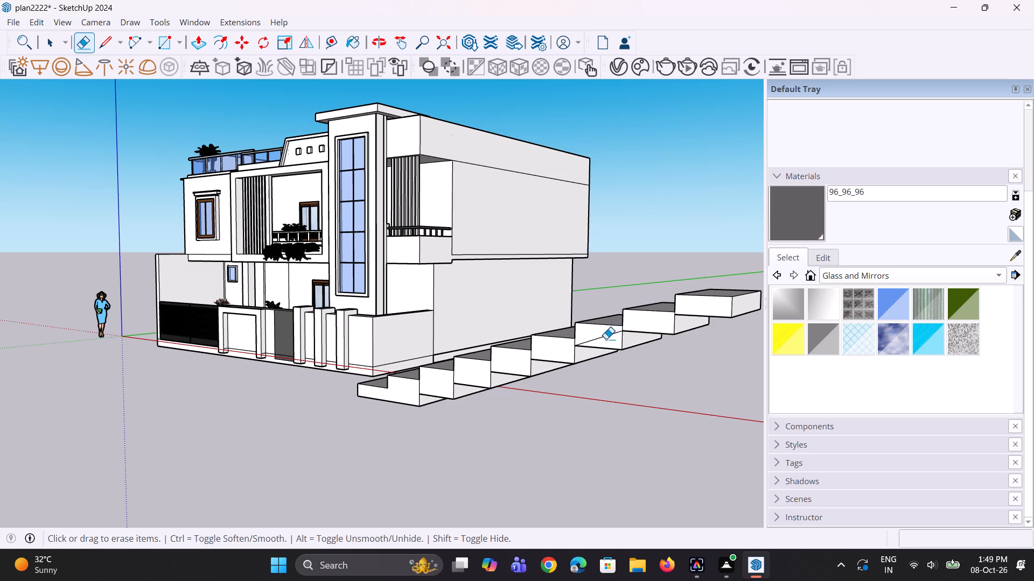
click(607, 337)
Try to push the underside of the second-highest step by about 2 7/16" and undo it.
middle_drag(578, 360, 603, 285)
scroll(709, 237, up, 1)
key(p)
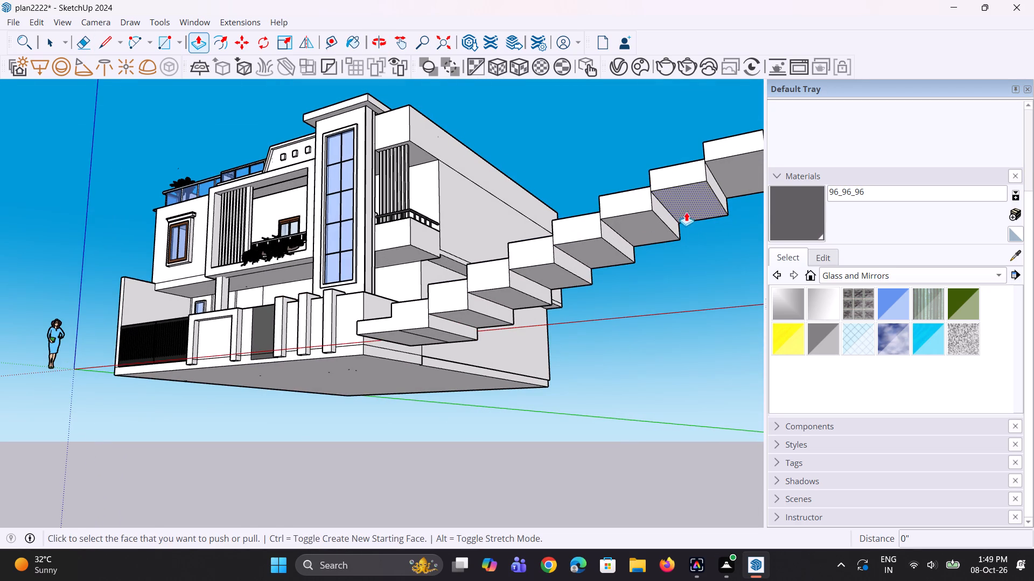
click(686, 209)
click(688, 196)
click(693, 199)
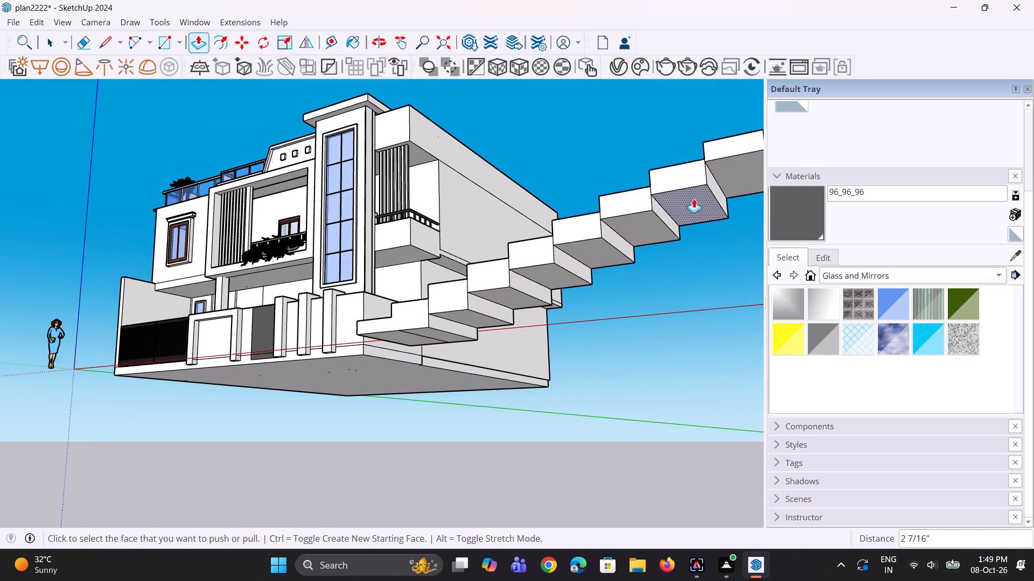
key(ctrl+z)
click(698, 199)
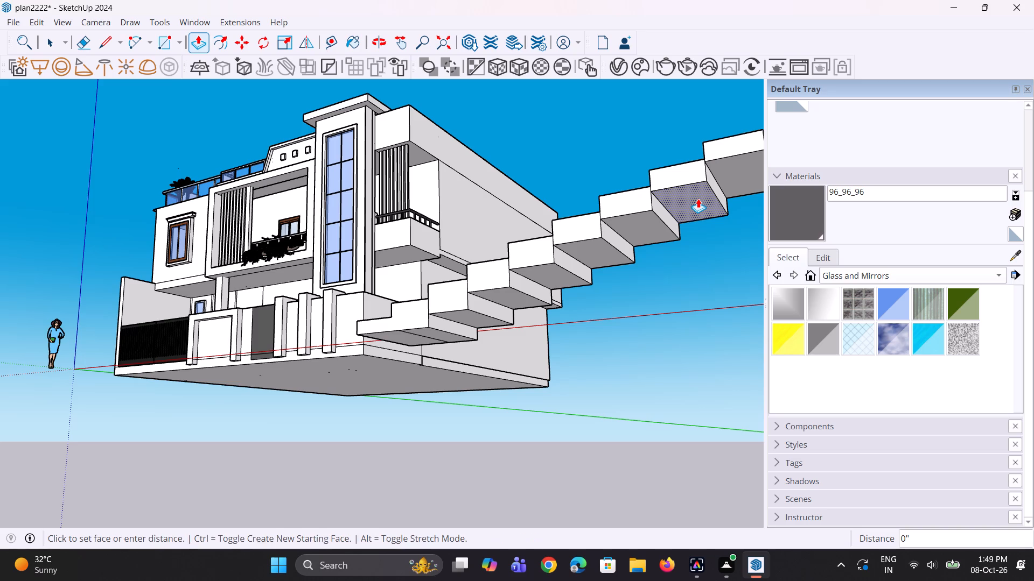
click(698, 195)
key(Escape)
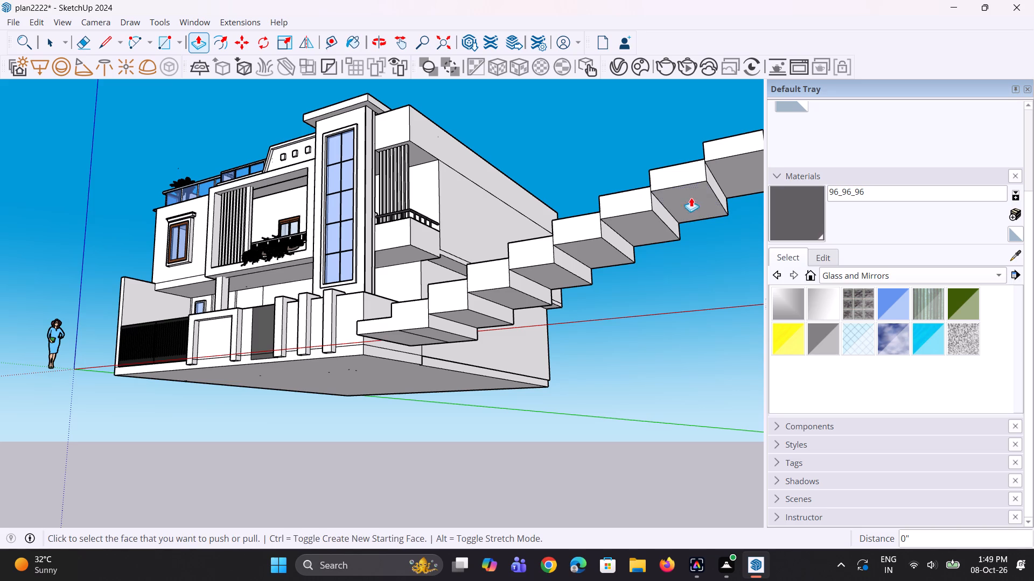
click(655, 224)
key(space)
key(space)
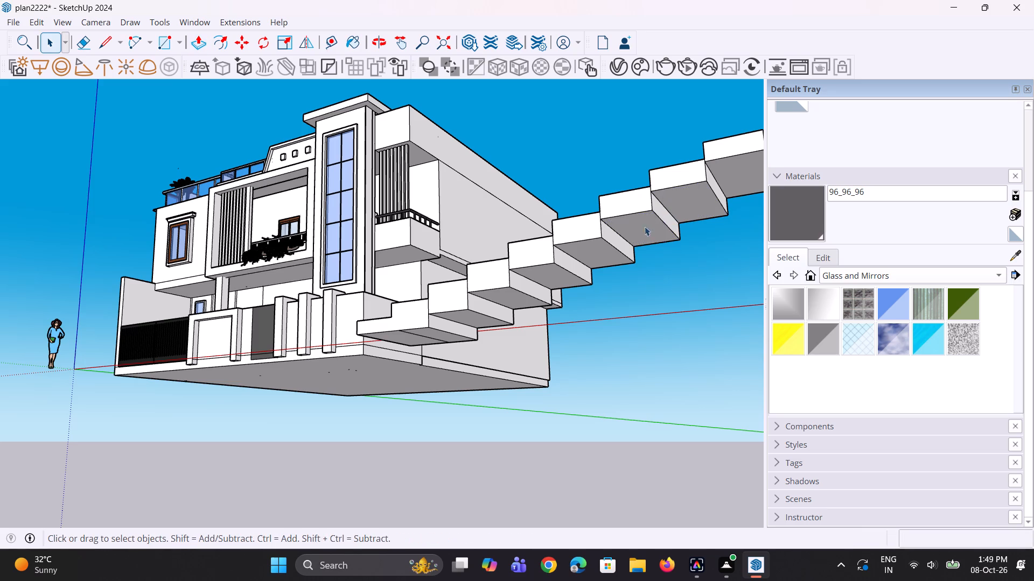
Push the fifth step's top from the bottom down 3", the sixth's about 3 11/16", and the fifth's a further 4 5/16" or so.
scroll(592, 258, up, 1)
middle_drag(597, 268, 610, 299)
scroll(514, 289, down, 4)
middle_drag(502, 312, 568, 405)
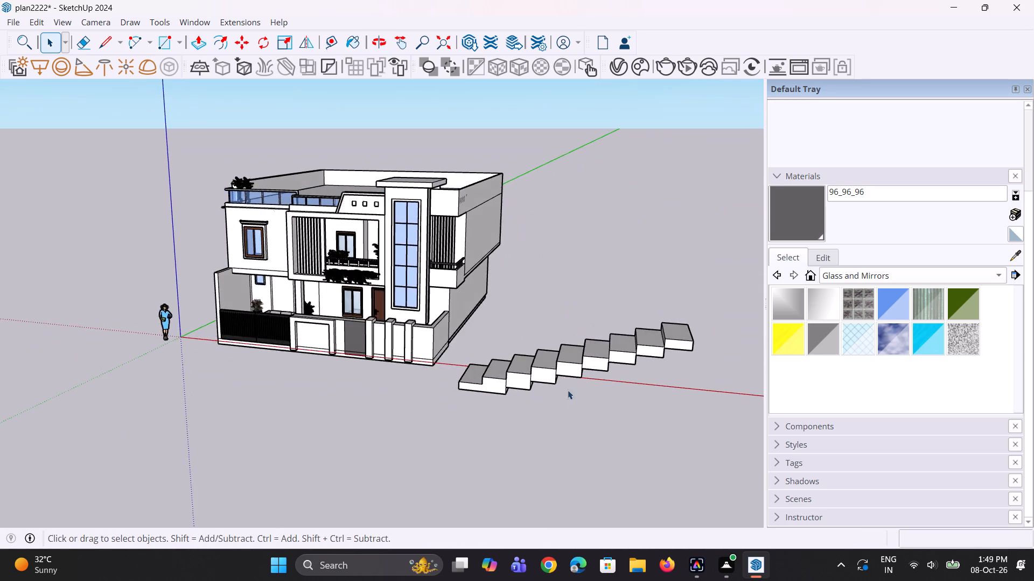
scroll(571, 373, up, 6)
middle_drag(577, 369, 597, 375)
key(p)
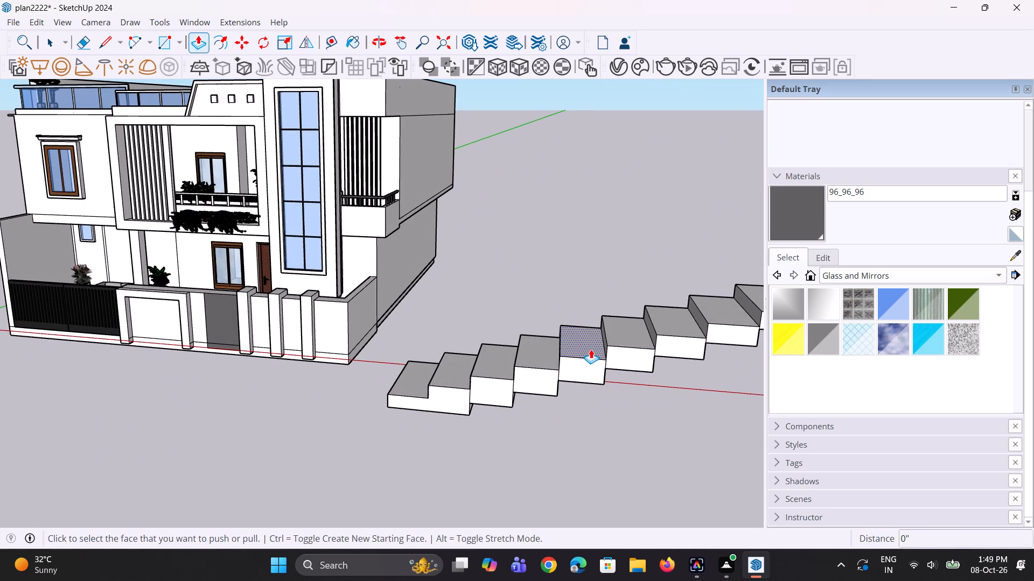
click(591, 349)
click(589, 353)
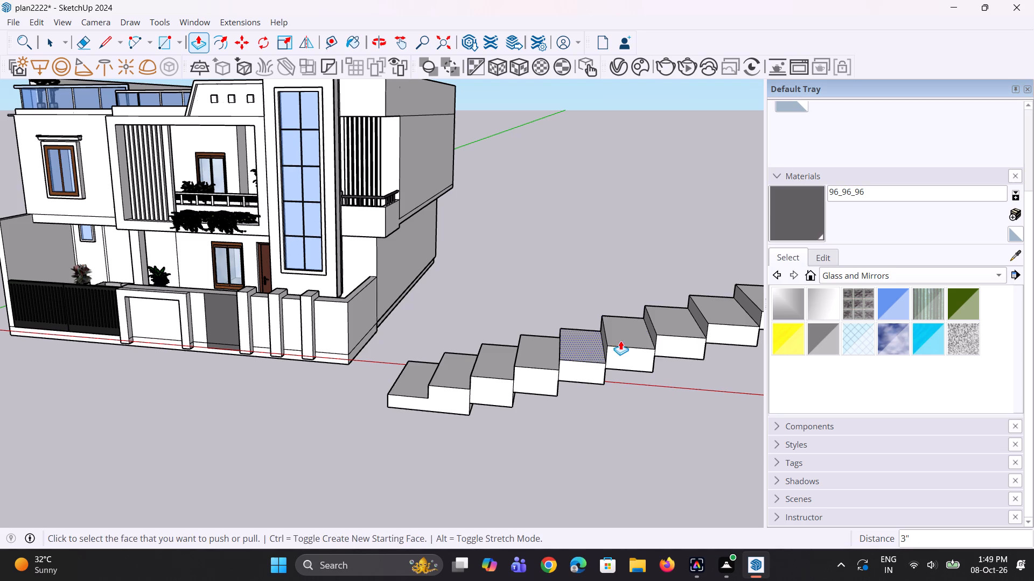
click(625, 337)
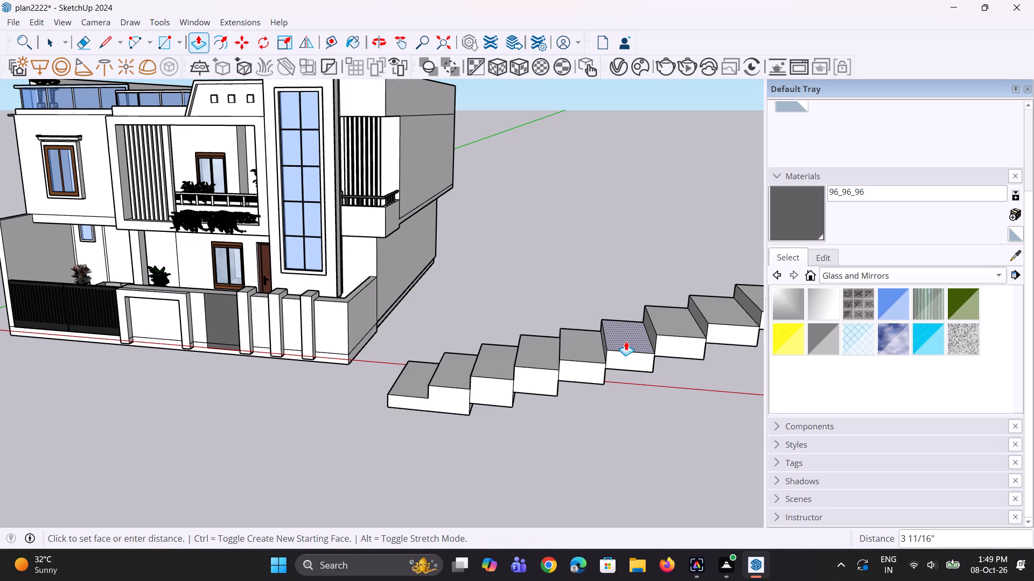
click(626, 343)
click(569, 345)
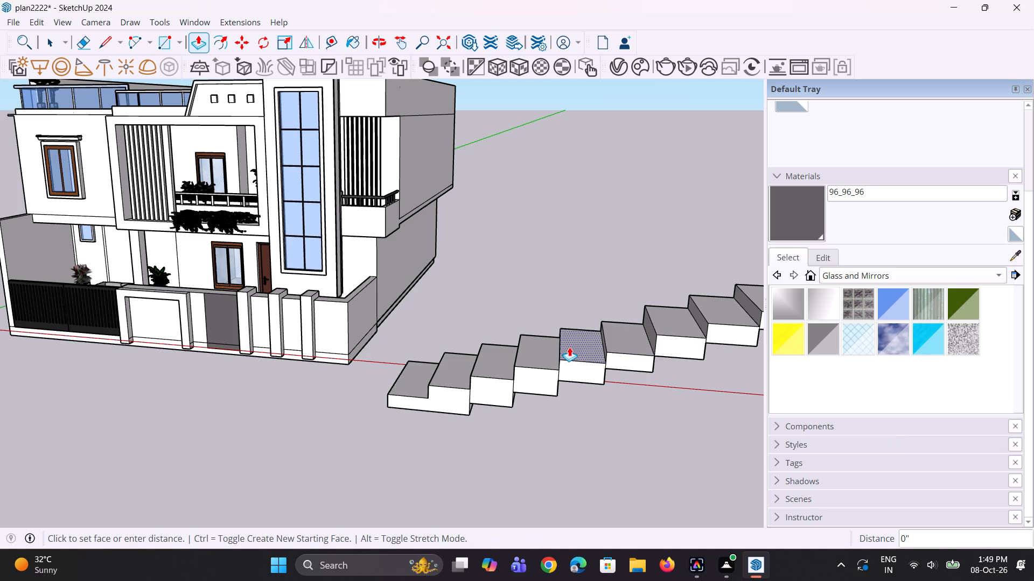
click(569, 349)
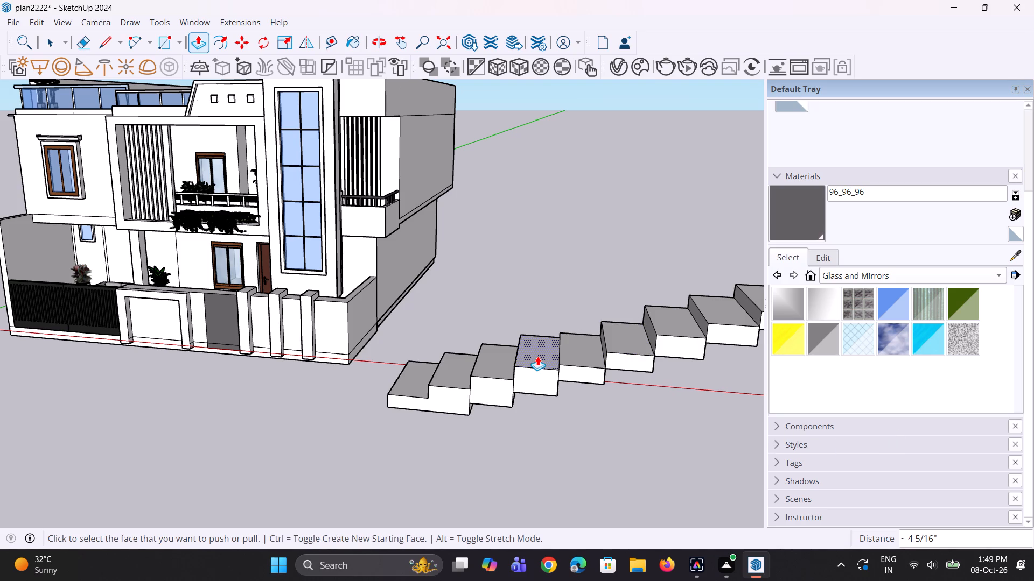
Push down the tops of the fourth, third and second steps from the bottom by 8 3/8", about 8 1/16" and about 6 13/16".
click(537, 356)
click(537, 366)
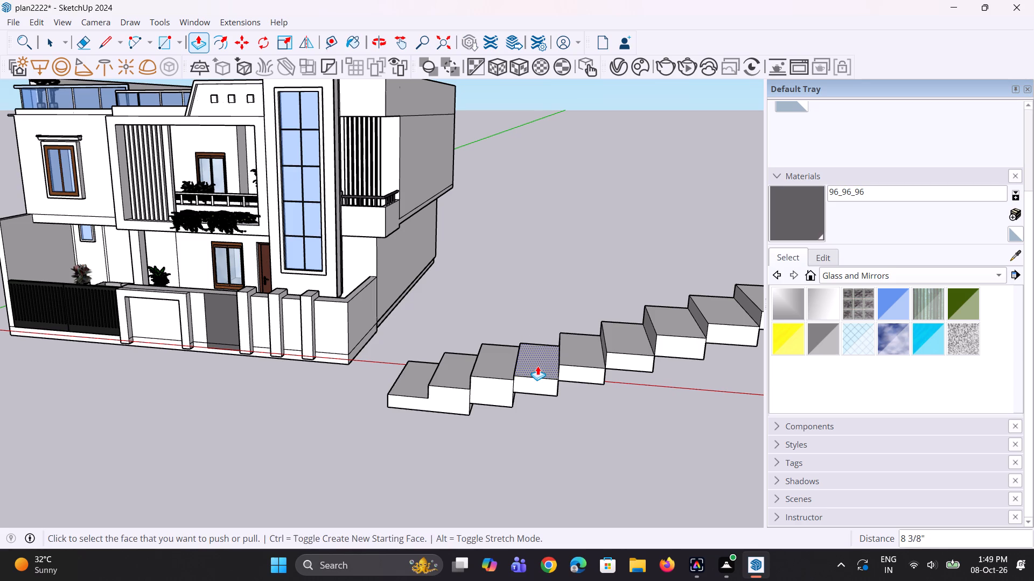
click(503, 368)
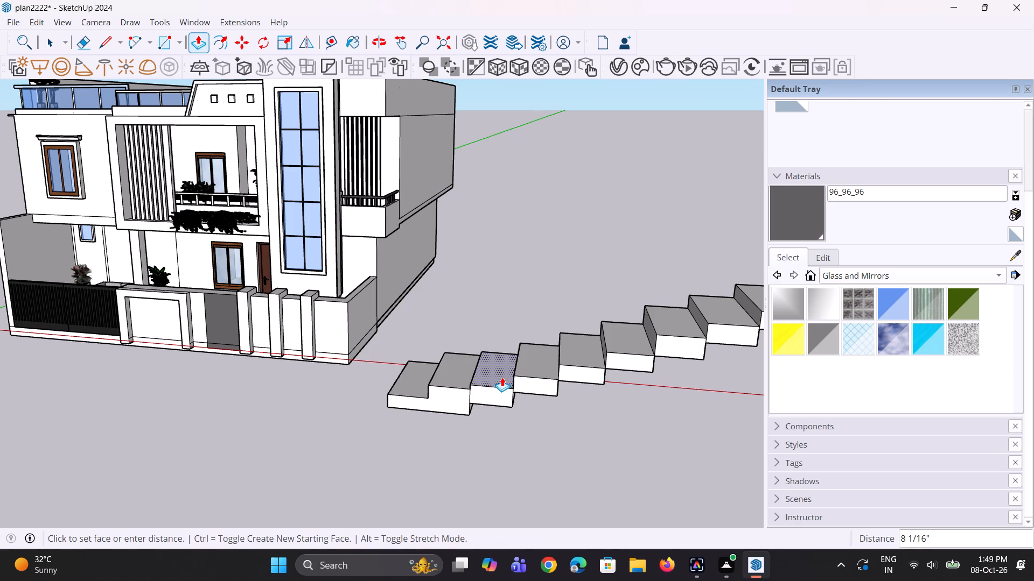
click(501, 379)
click(453, 372)
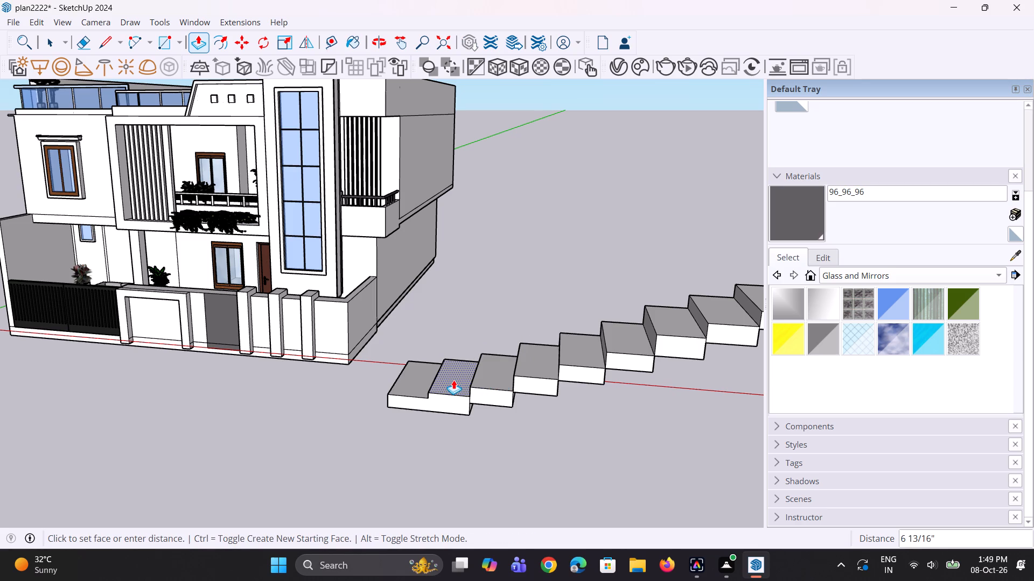
click(453, 380)
Pull the bottom step's underside down 8 9/16" and push its top down 5 13/16".
middle_drag(466, 399, 489, 381)
scroll(421, 373, down, 4)
middle_drag(428, 381, 452, 358)
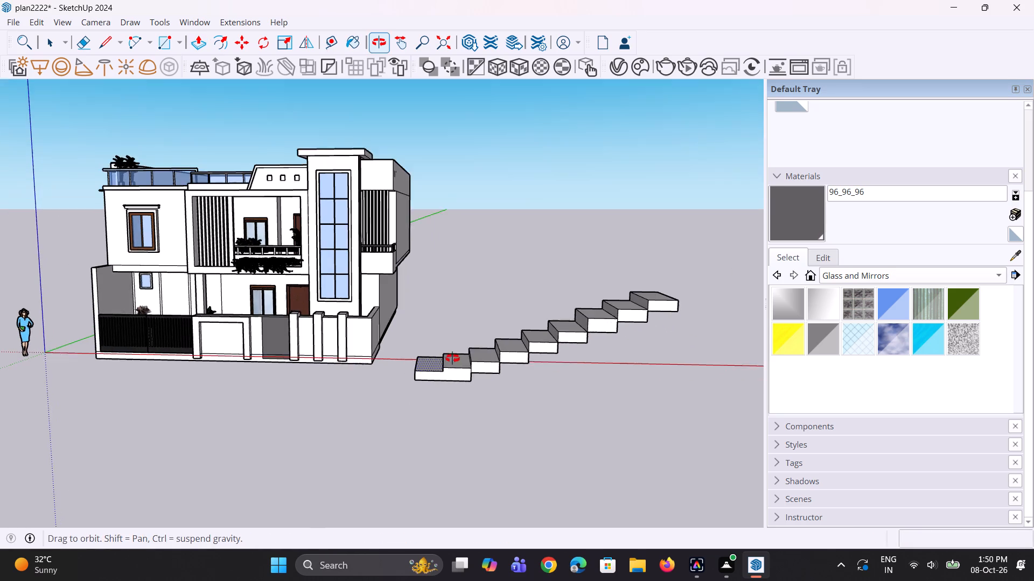
middle_drag(452, 358, 454, 357)
scroll(533, 356, up, 3)
middle_drag(413, 385, 428, 324)
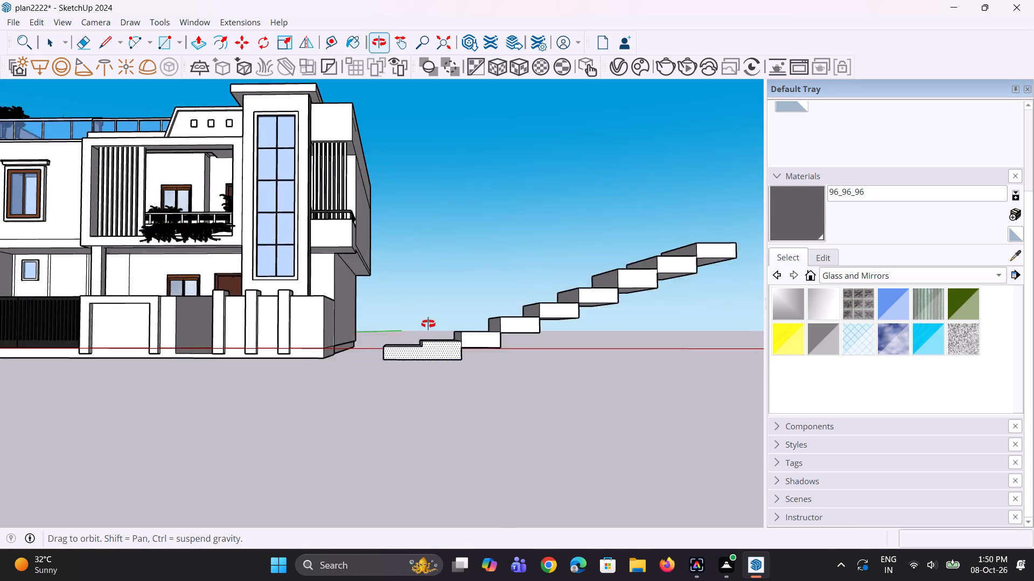
middle_drag(428, 324, 438, 273)
click(419, 327)
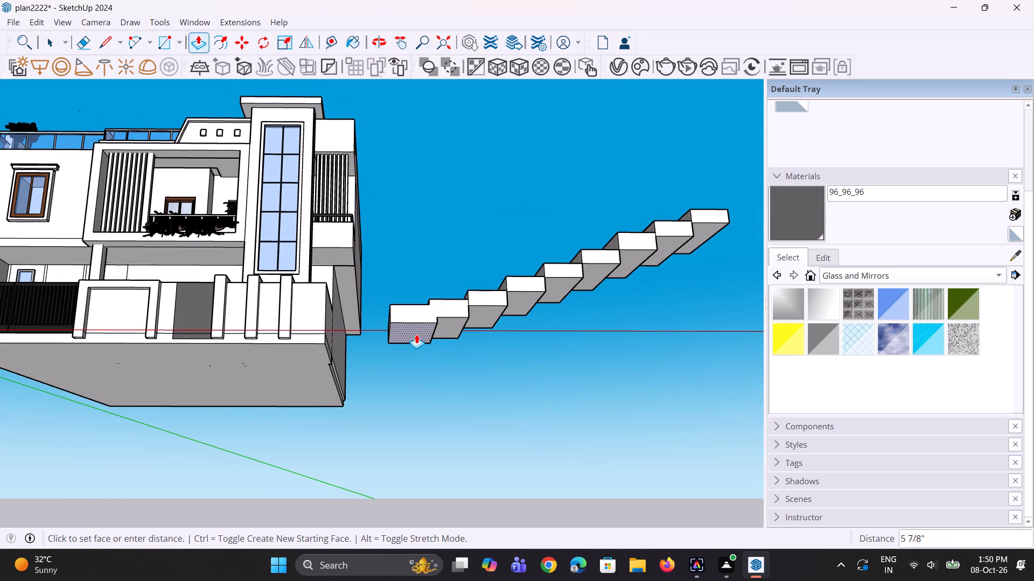
click(417, 335)
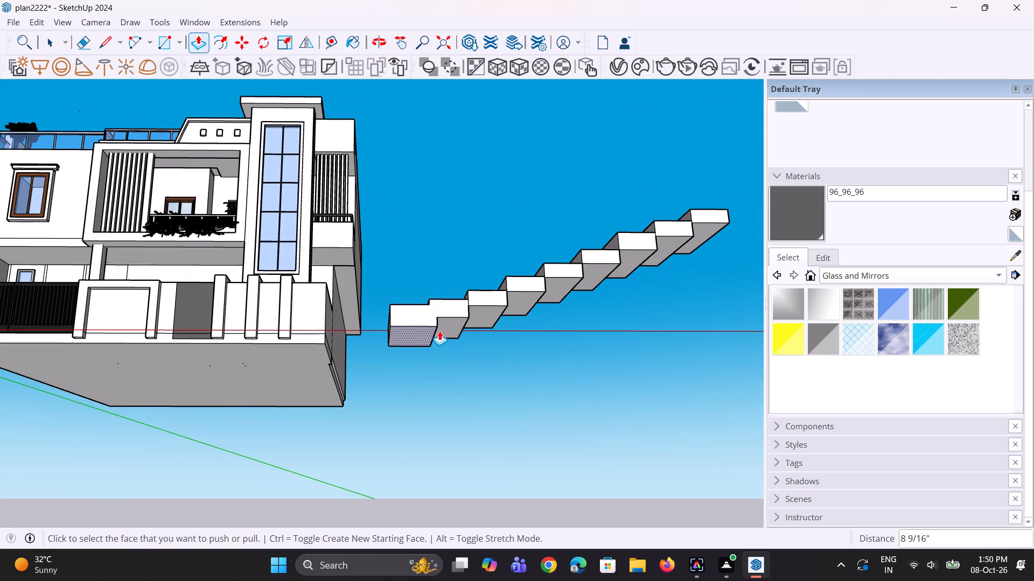
middle_drag(441, 331, 460, 429)
scroll(436, 357, up, 2)
click(422, 369)
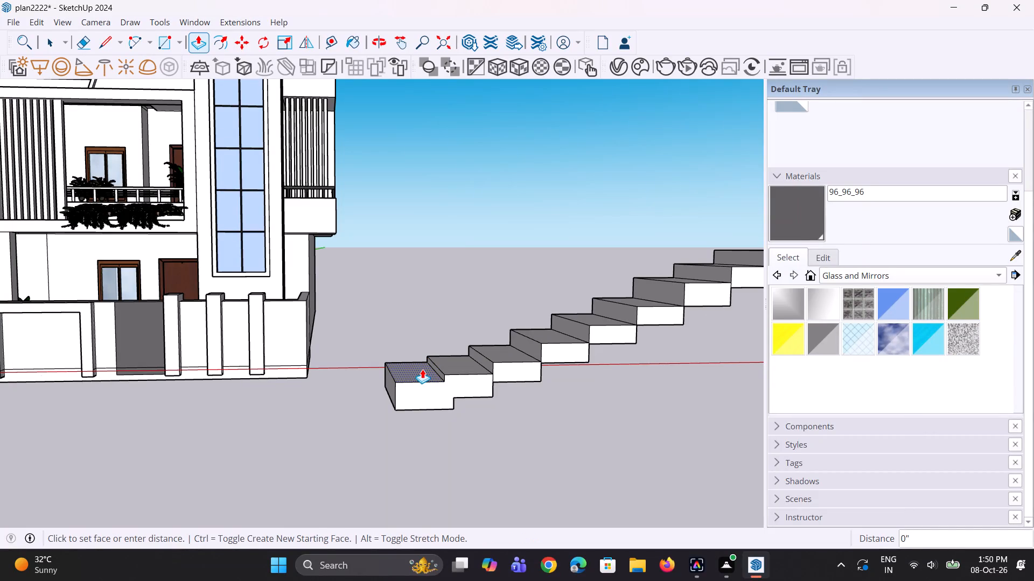
click(419, 375)
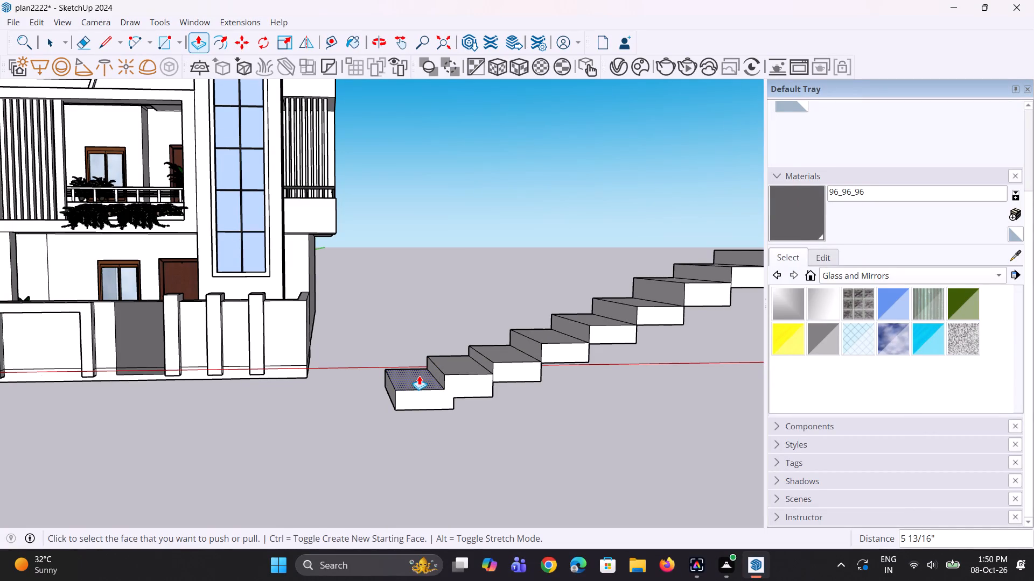
scroll(383, 389, down, 4)
key(space)
key(space)
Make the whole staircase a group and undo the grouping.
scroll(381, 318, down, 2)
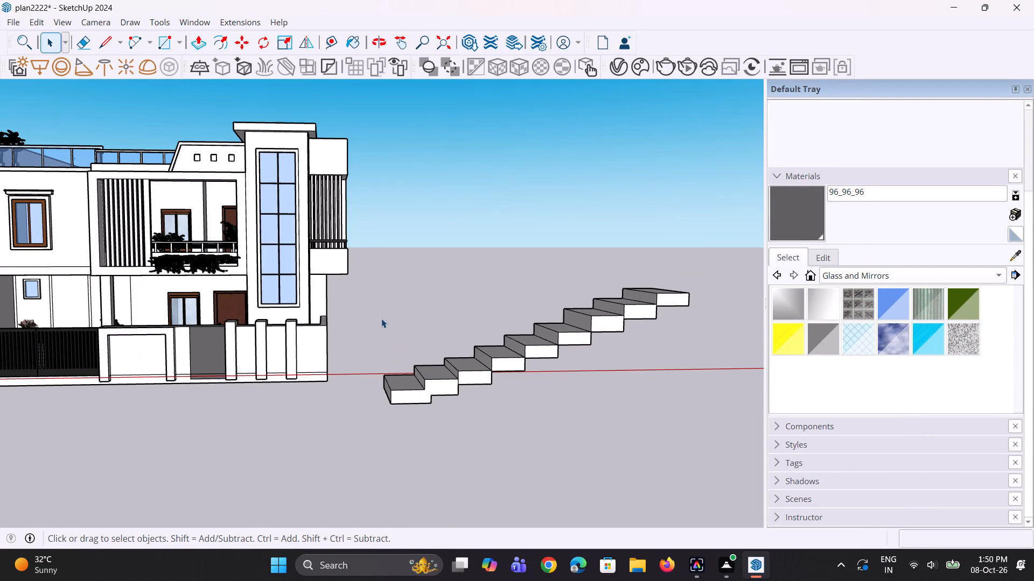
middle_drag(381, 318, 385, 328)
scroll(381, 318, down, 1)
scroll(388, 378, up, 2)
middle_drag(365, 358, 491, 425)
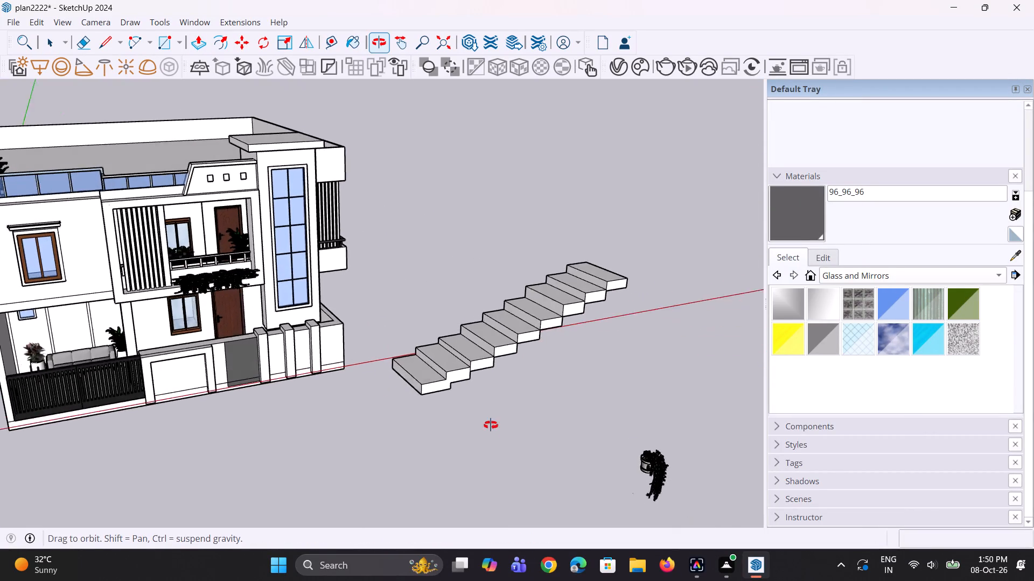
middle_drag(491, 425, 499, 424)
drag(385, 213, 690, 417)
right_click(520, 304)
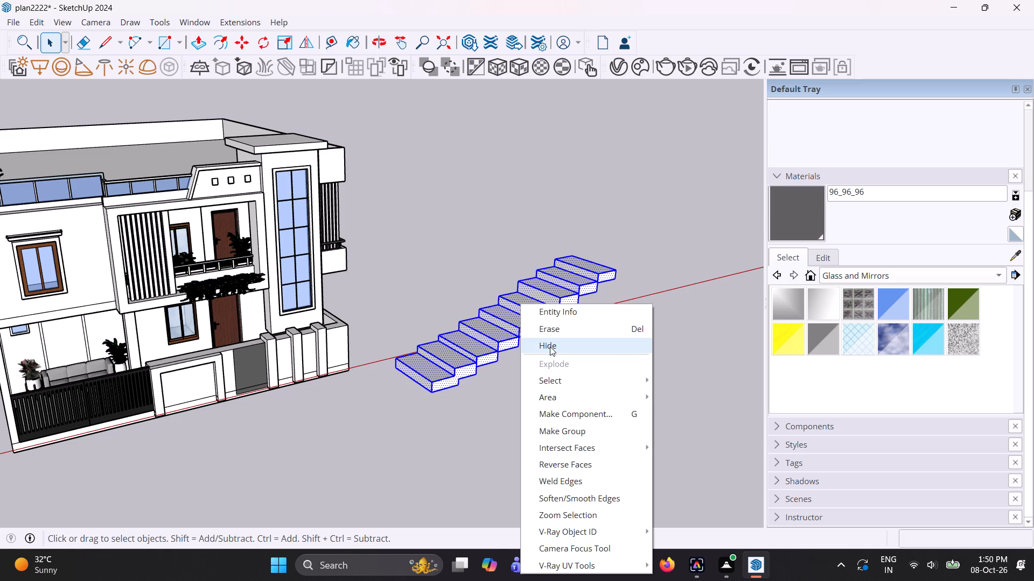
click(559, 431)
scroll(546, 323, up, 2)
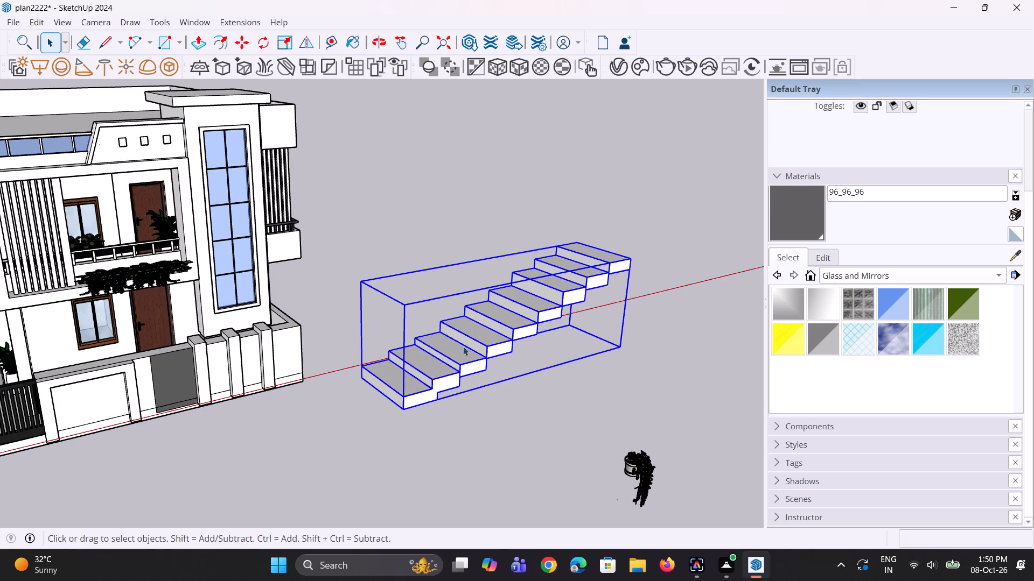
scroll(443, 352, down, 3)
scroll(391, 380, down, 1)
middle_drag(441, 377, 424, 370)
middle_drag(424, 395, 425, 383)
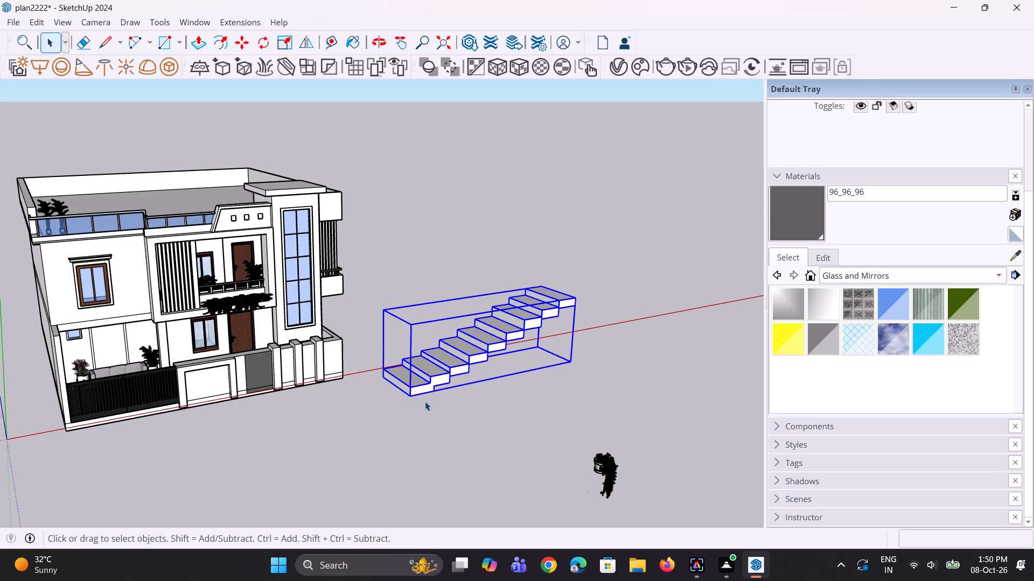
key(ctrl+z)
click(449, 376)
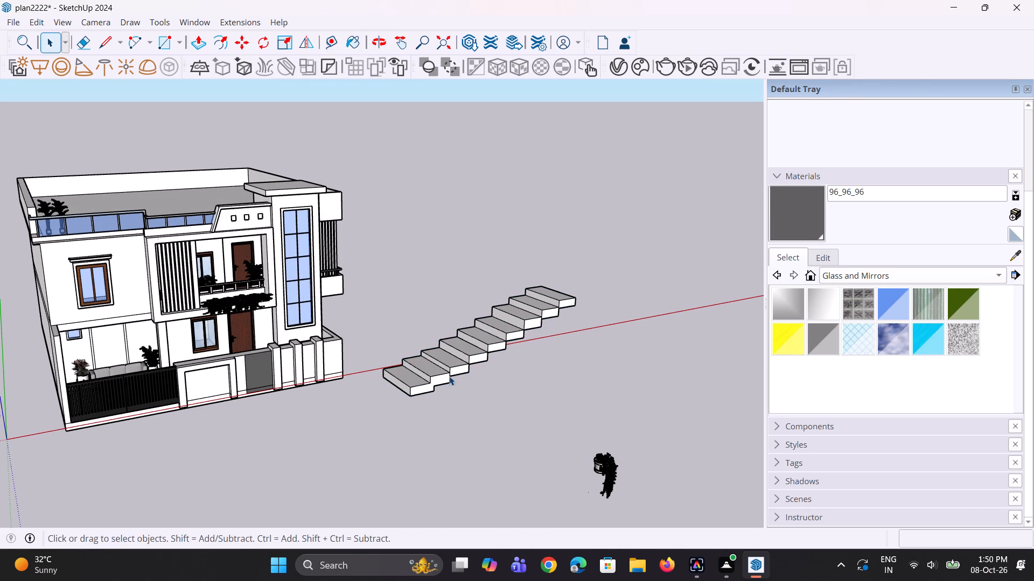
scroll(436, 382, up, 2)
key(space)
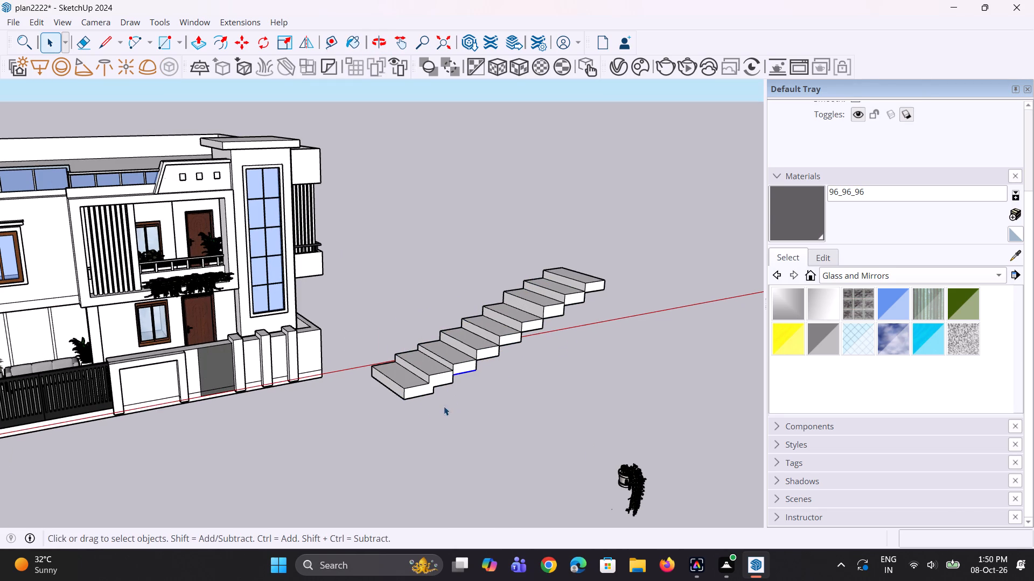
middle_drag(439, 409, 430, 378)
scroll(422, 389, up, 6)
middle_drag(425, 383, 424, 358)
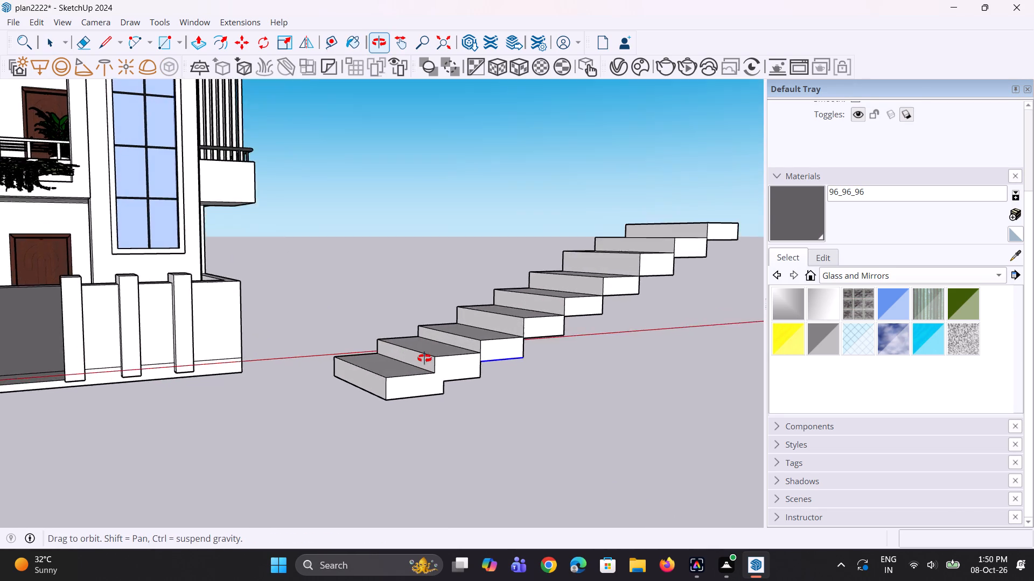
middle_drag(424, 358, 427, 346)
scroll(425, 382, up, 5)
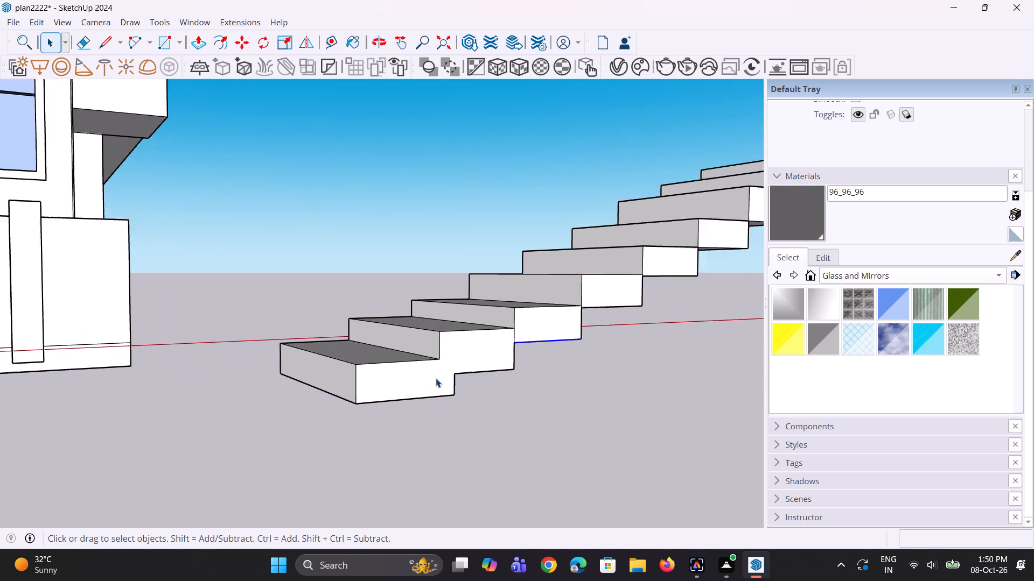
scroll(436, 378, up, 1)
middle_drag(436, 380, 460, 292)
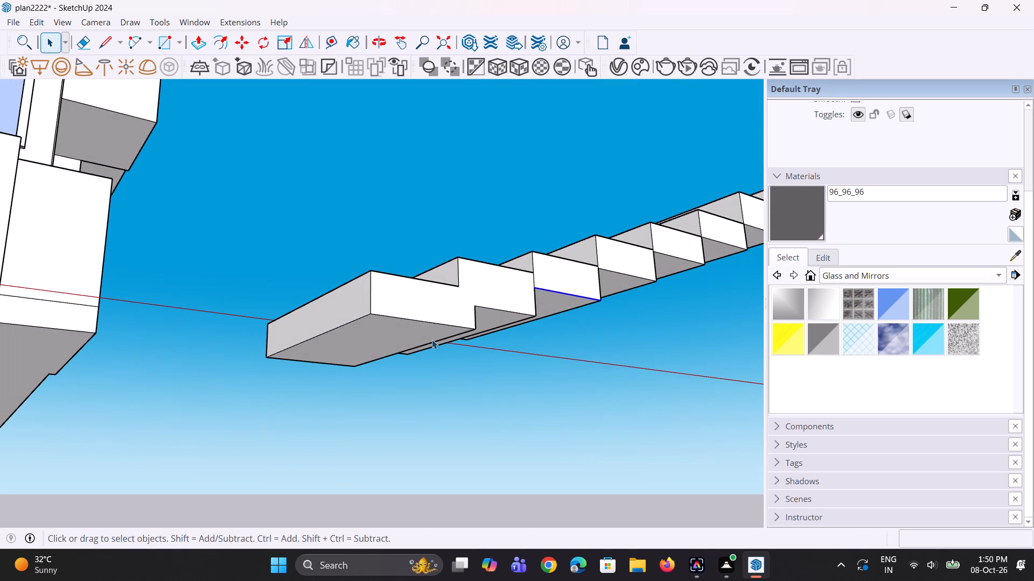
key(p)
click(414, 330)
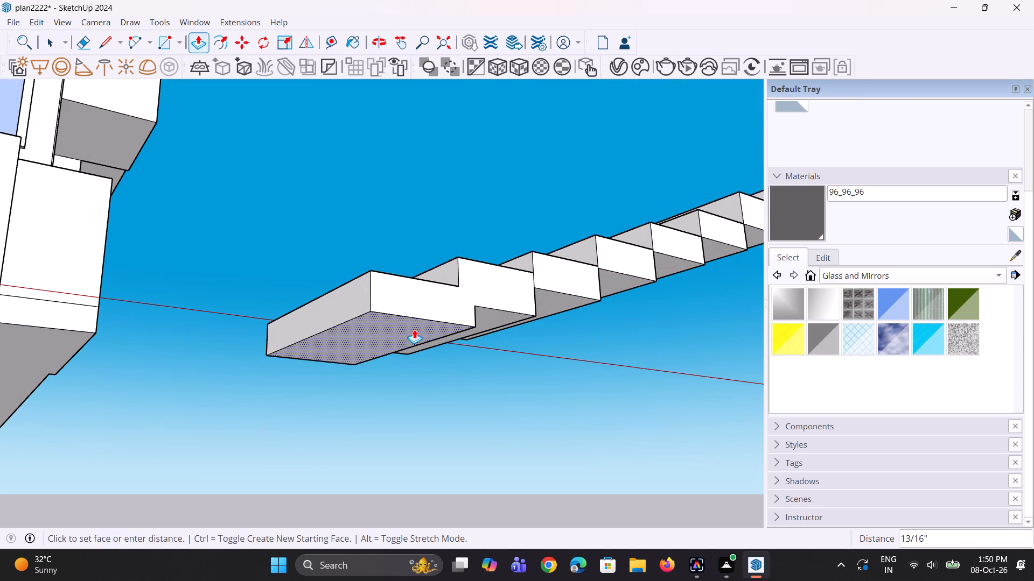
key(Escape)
Push the bottom step's top down about 3 1/16" and the second step's top down 2 3/8".
scroll(416, 319, down, 3)
middle_drag(404, 324, 397, 431)
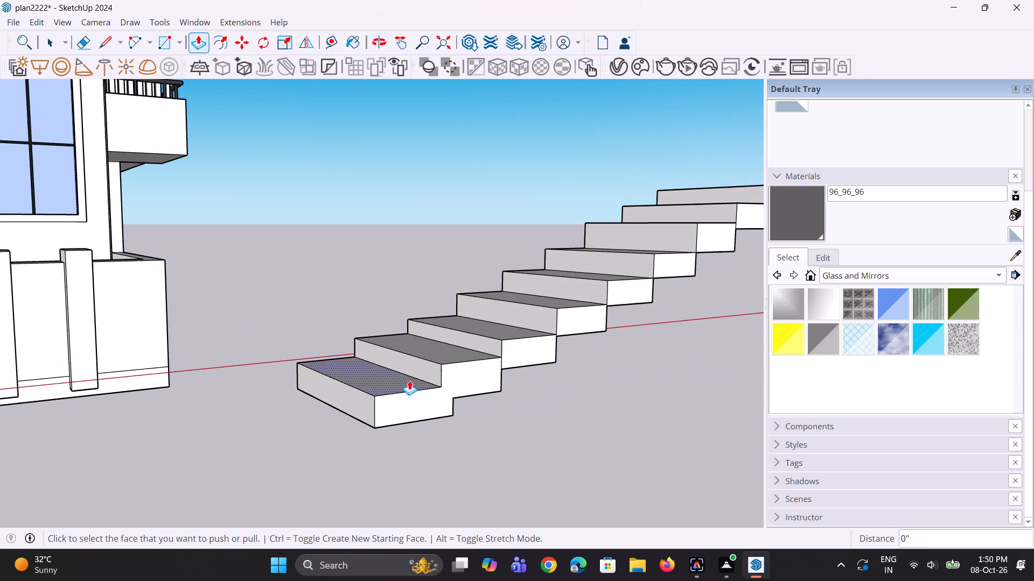
click(406, 376)
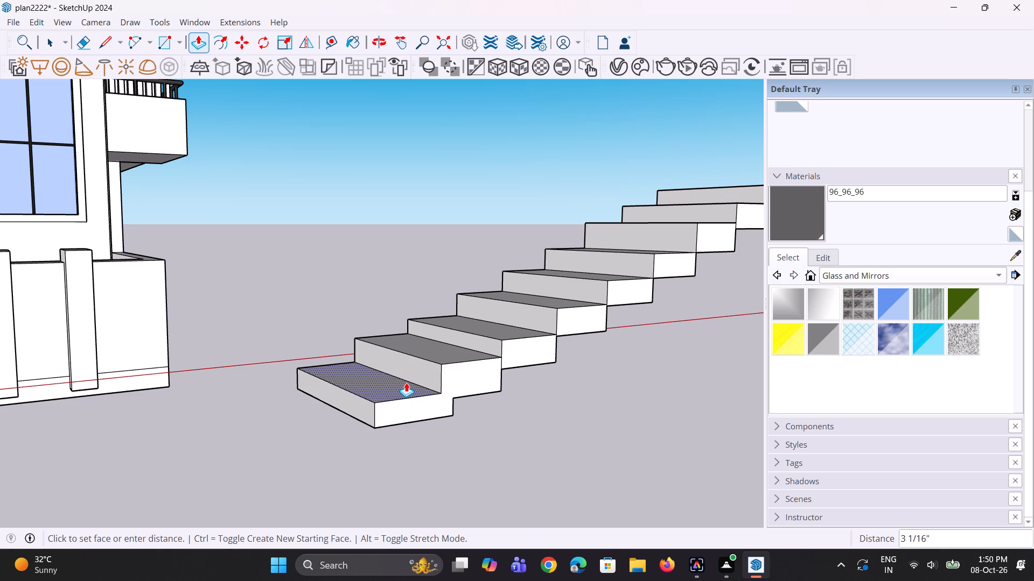
click(406, 382)
key(Escape)
middle_drag(373, 400, 378, 432)
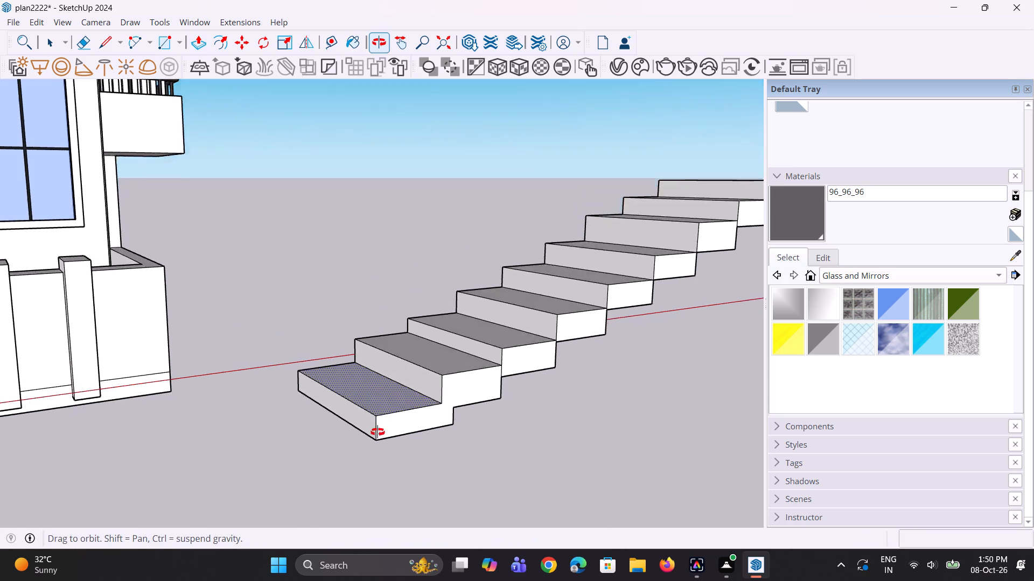
middle_drag(378, 432, 421, 456)
click(477, 381)
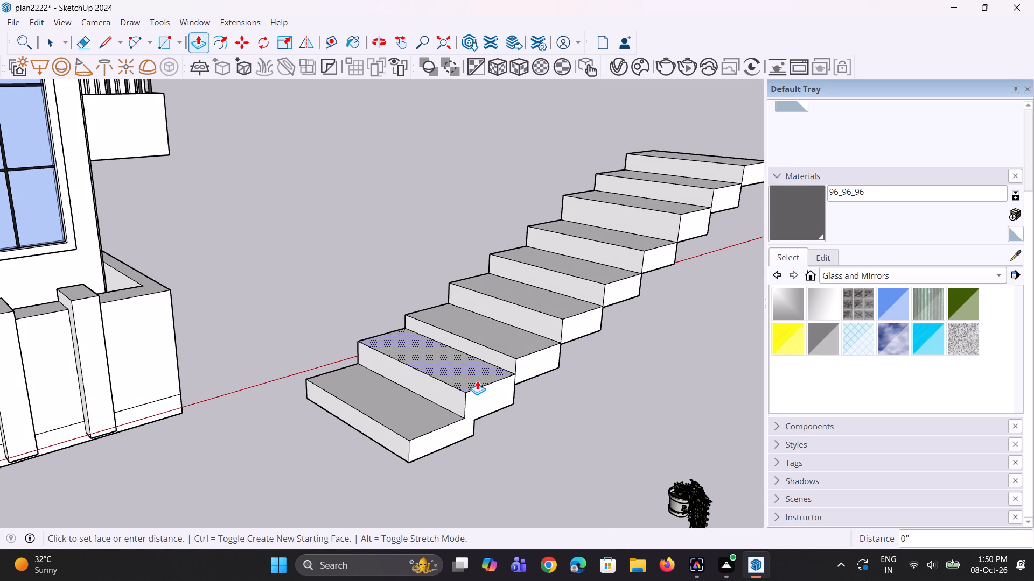
click(477, 380)
click(477, 385)
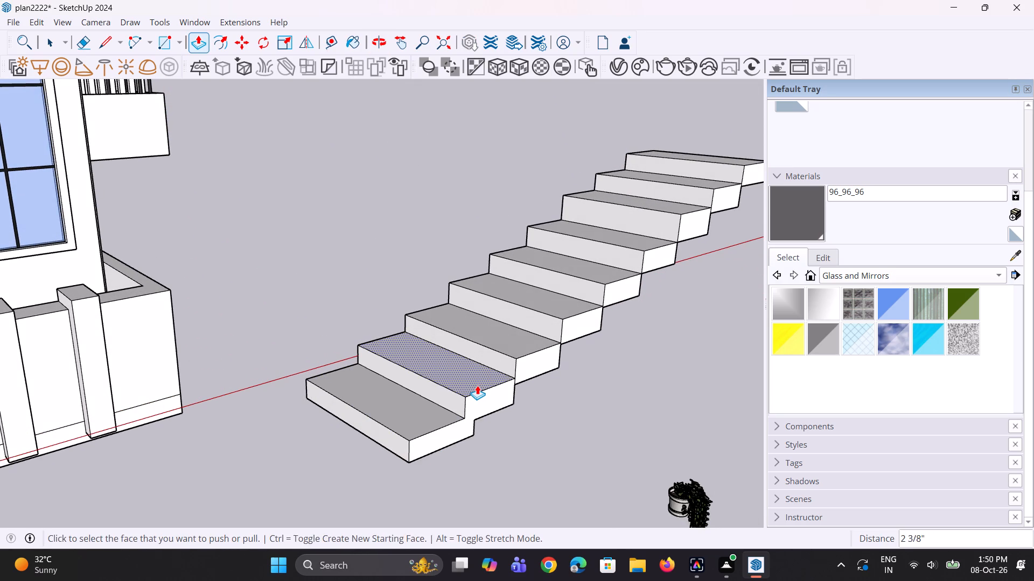
key(space)
key(space)
click(383, 479)
Select all the faces and edges of the staircase and make them a group.
scroll(361, 430, down, 6)
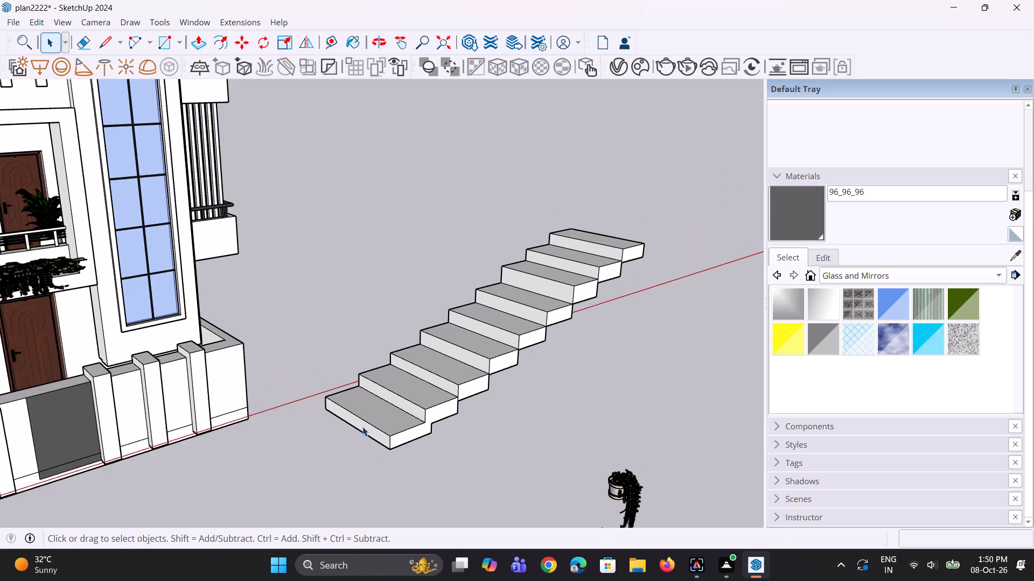
middle_drag(373, 431, 382, 428)
scroll(418, 426, up, 6)
middle_drag(442, 429, 431, 422)
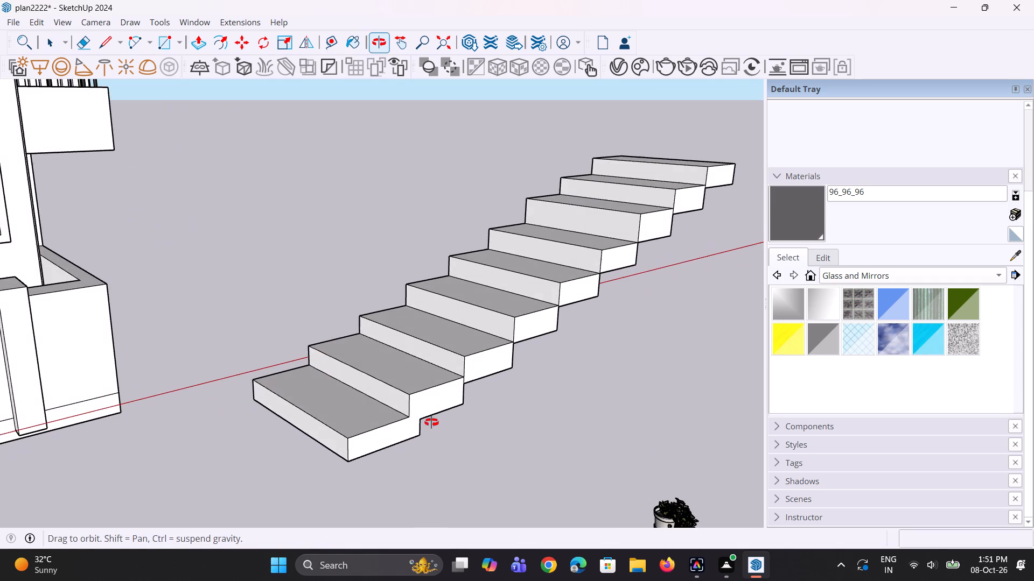
middle_drag(431, 422, 430, 422)
scroll(414, 426, up, 2)
scroll(380, 430, down, 9)
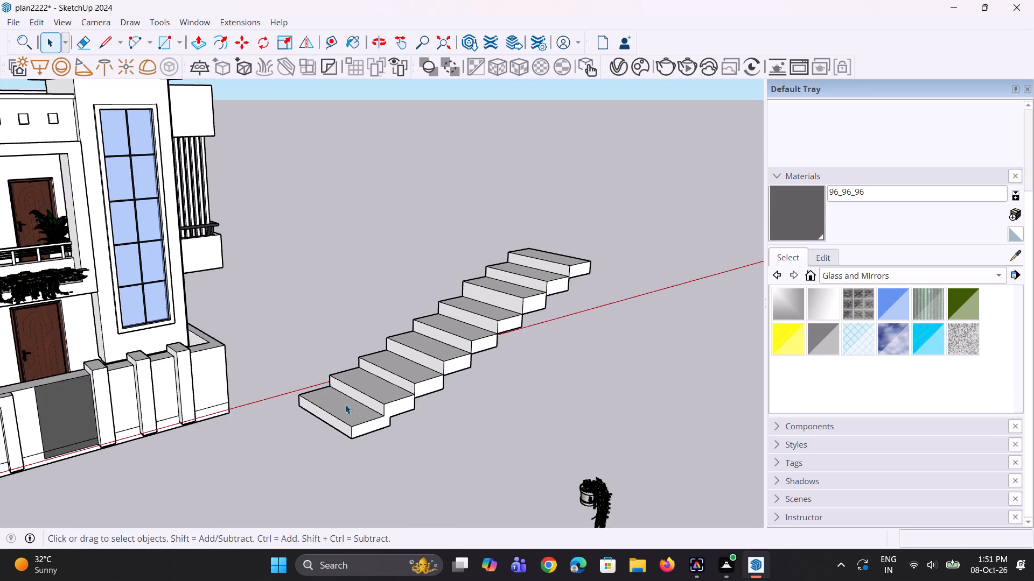
middle_drag(266, 427, 453, 461)
middle_drag(352, 381, 301, 356)
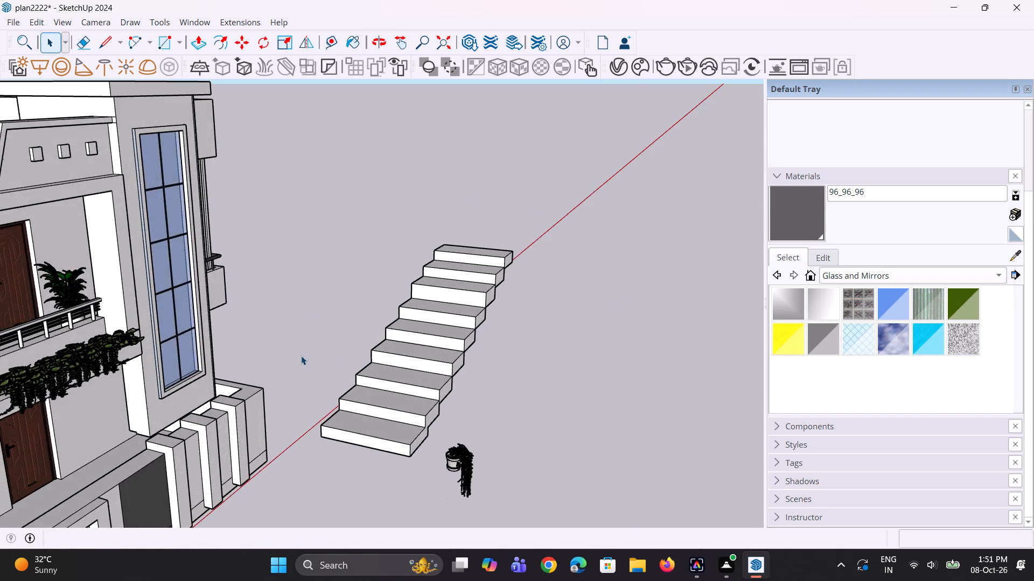
scroll(299, 356, down, 4)
middle_drag(366, 373, 290, 378)
drag(353, 215, 353, 217)
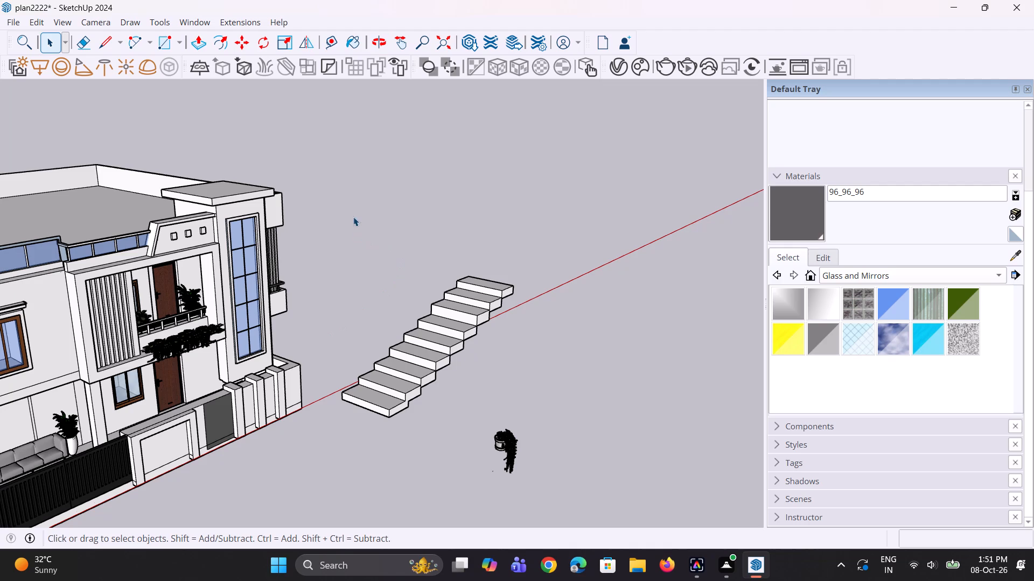
drag(353, 217, 610, 421)
middle_drag(575, 404, 400, 423)
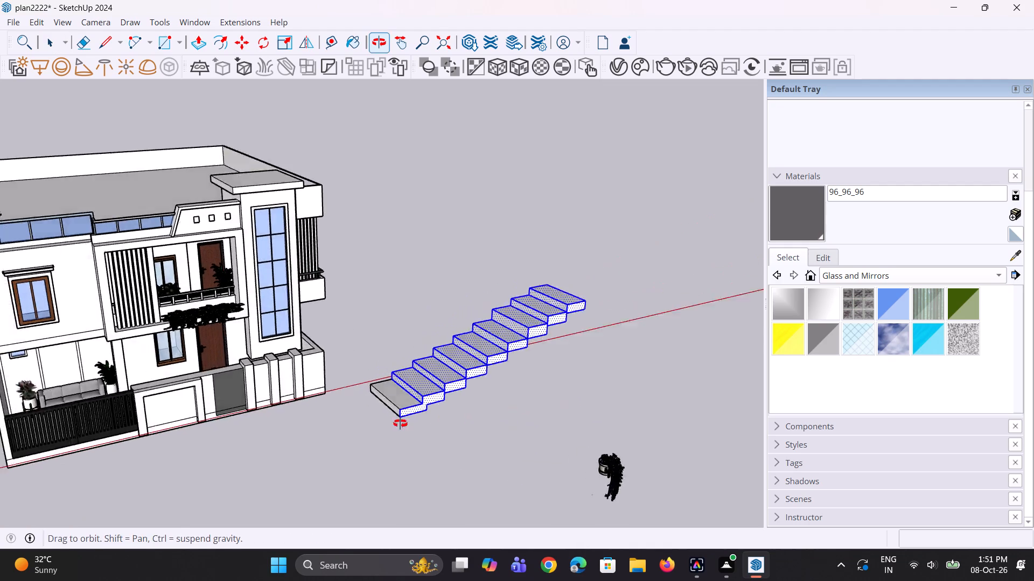
middle_drag(400, 423, 376, 423)
drag(363, 315, 711, 442)
middle_drag(633, 352, 482, 428)
drag(320, 362, 456, 475)
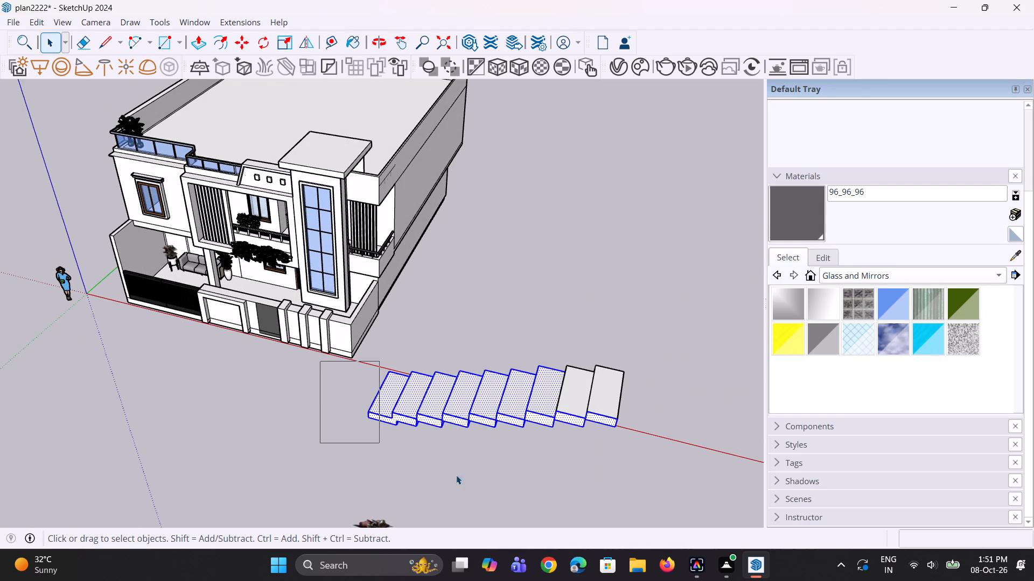
drag(456, 475, 640, 493)
middle_drag(526, 440, 543, 399)
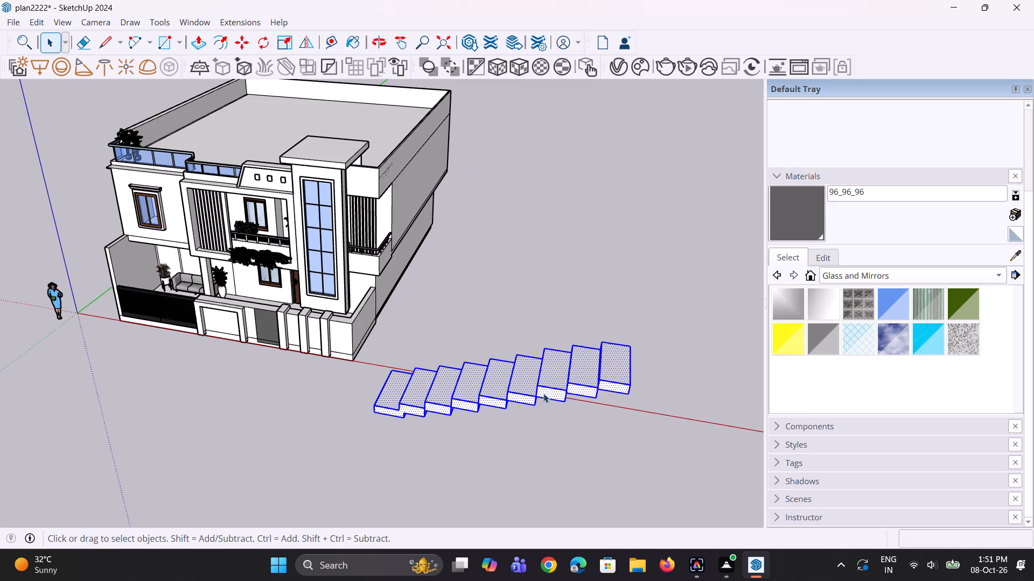
right_click(543, 393)
click(623, 239)
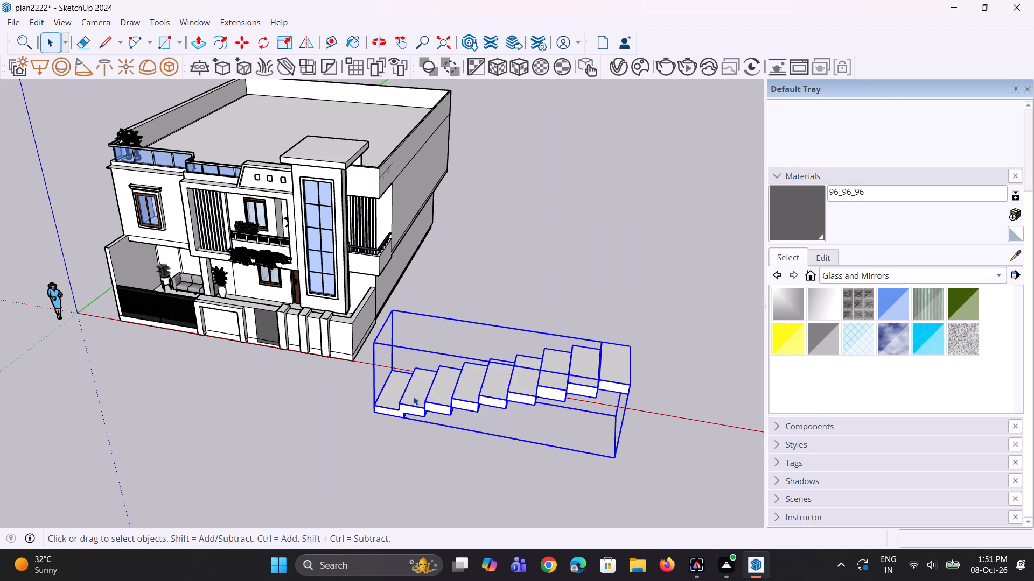
scroll(397, 409, down, 5)
middle_drag(467, 408, 458, 336)
scroll(477, 389, up, 1)
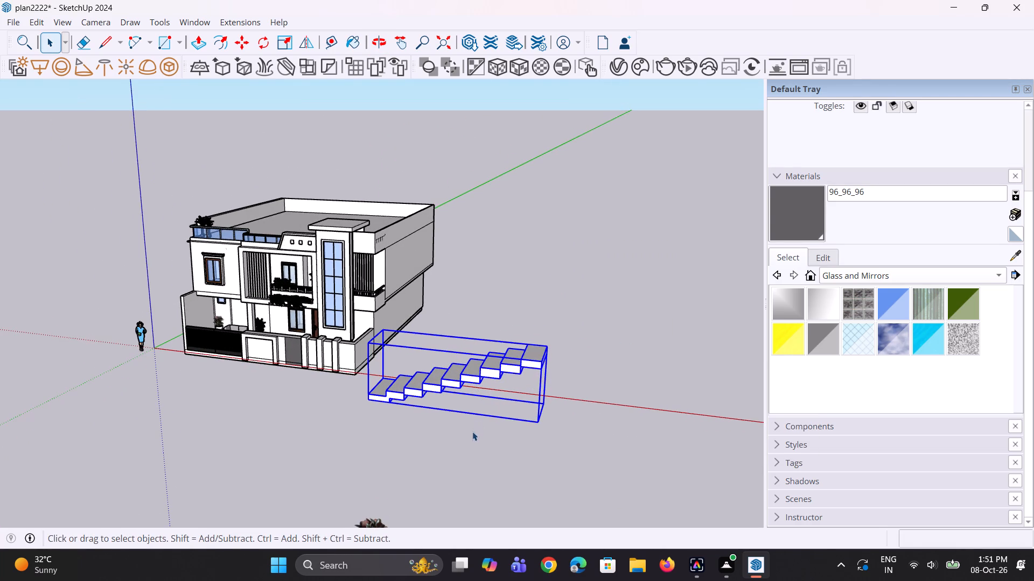
Copy the staircase group about 16' 6" to the front of the original, from its top step's corner.
key(m)
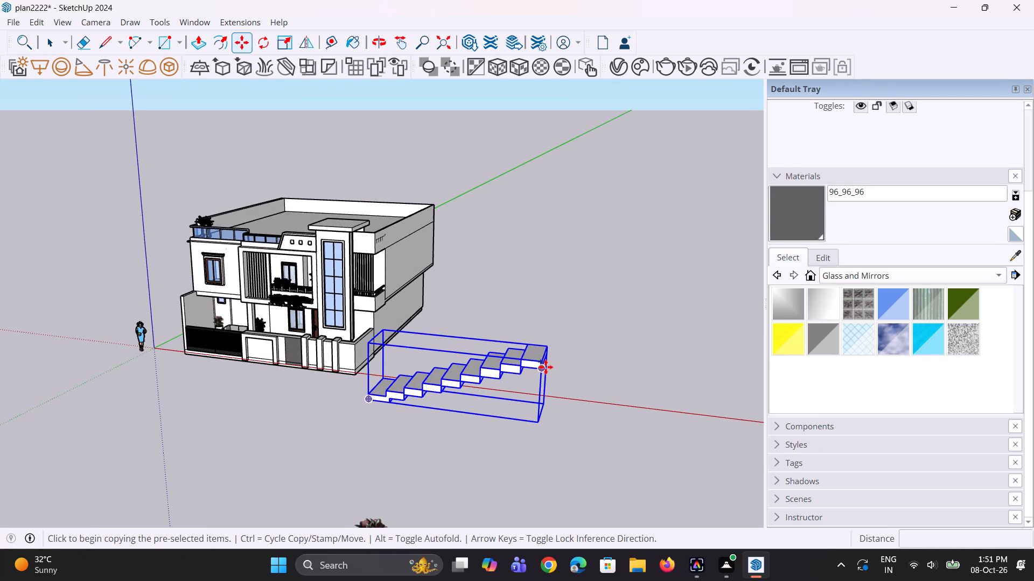
click(546, 366)
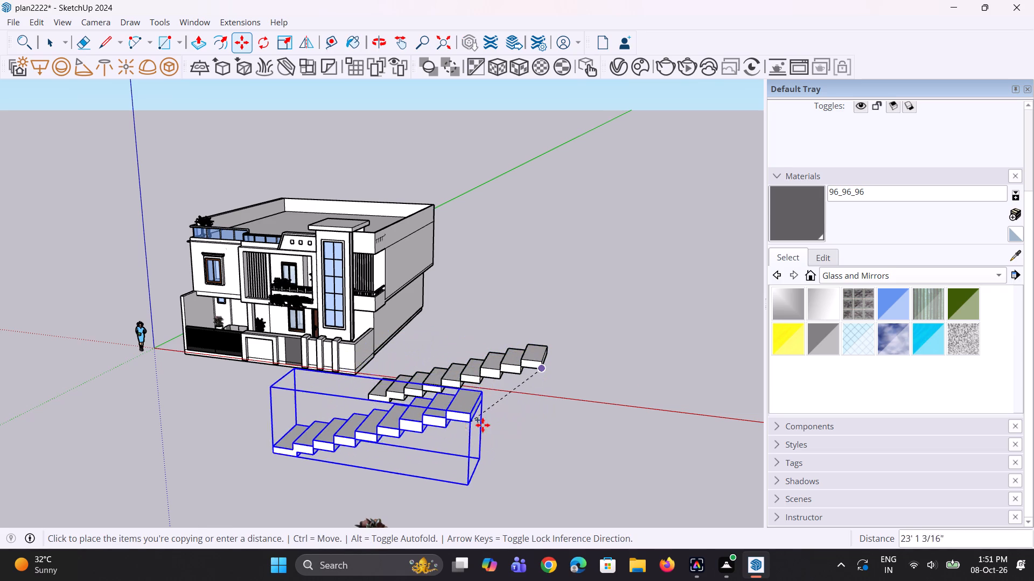
click(530, 408)
scroll(522, 418, up, 2)
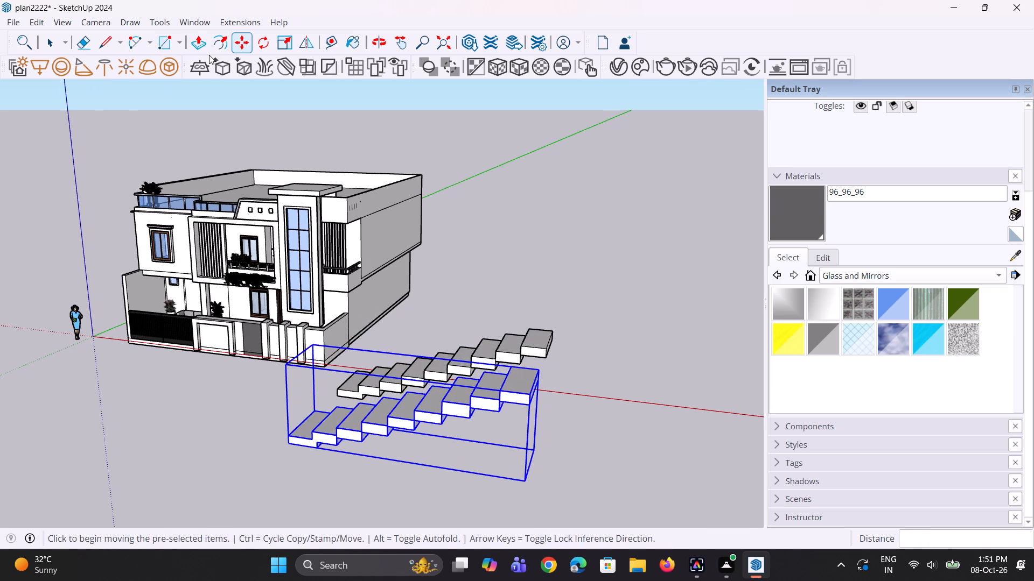
Rotate the copied staircase 180° in the ground plane about its top step so it descends the opposite way.
click(262, 42)
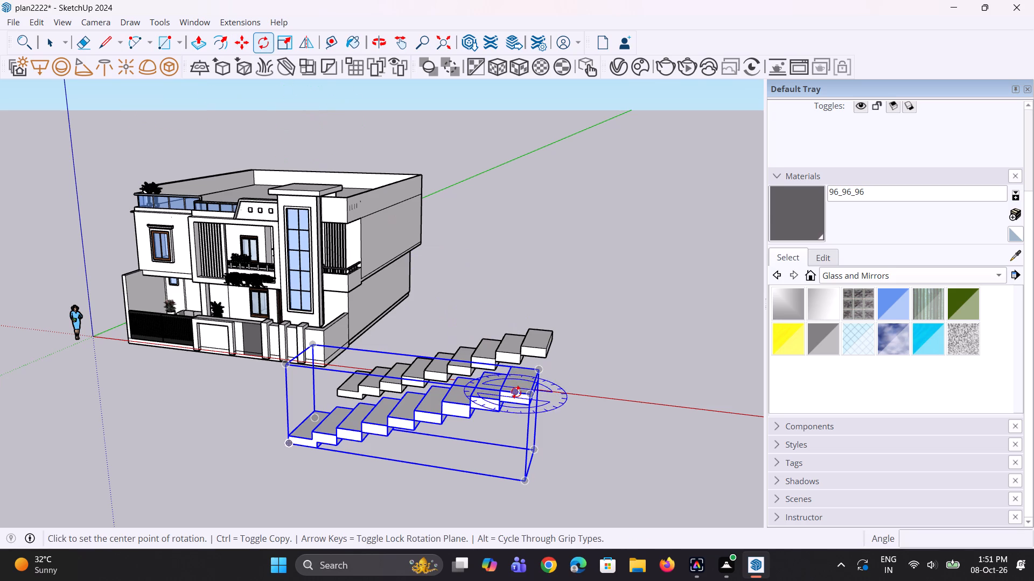
click(528, 398)
click(538, 370)
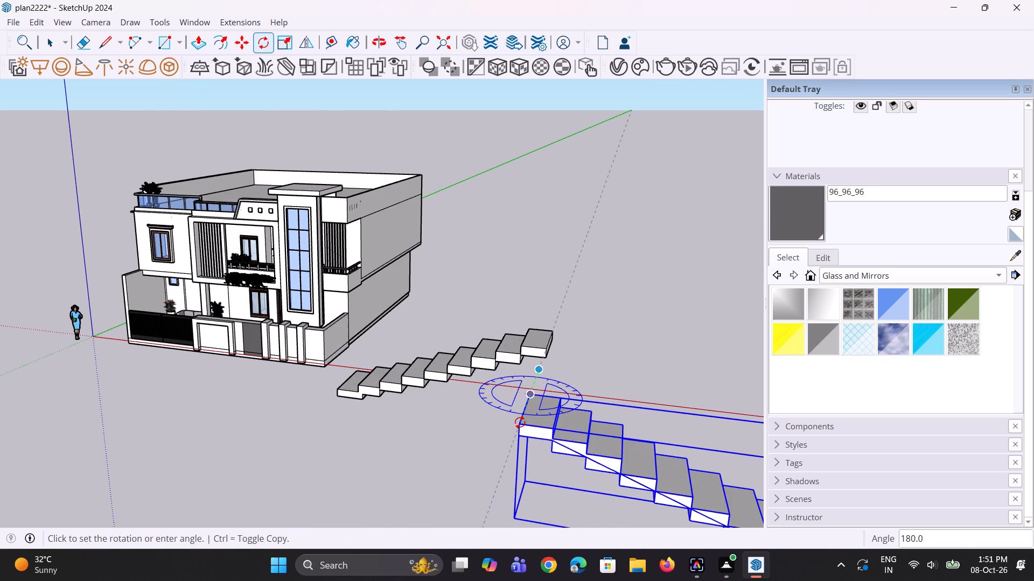
click(520, 422)
scroll(452, 399, down, 3)
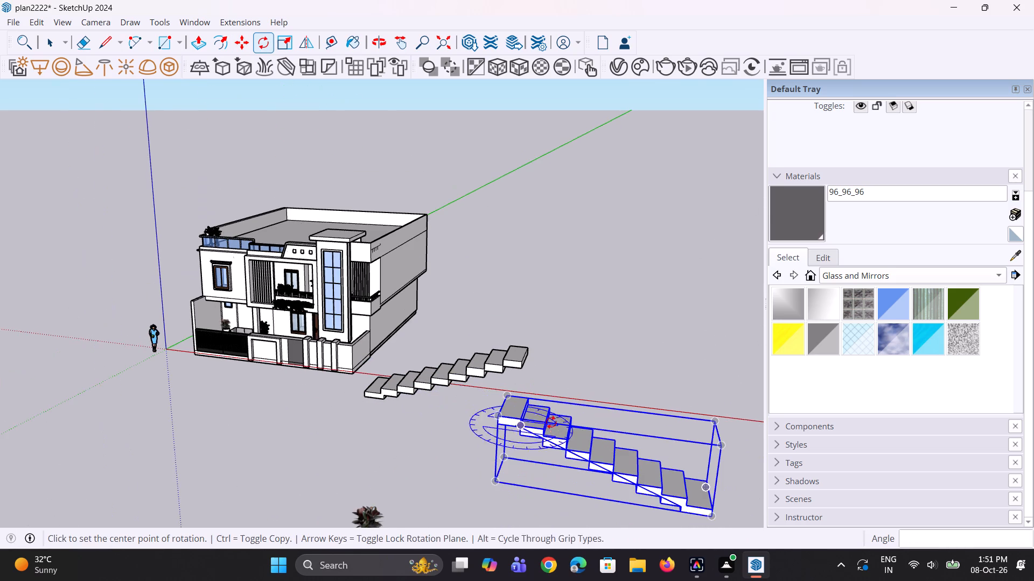
middle_drag(547, 427, 544, 436)
scroll(518, 418, up, 2)
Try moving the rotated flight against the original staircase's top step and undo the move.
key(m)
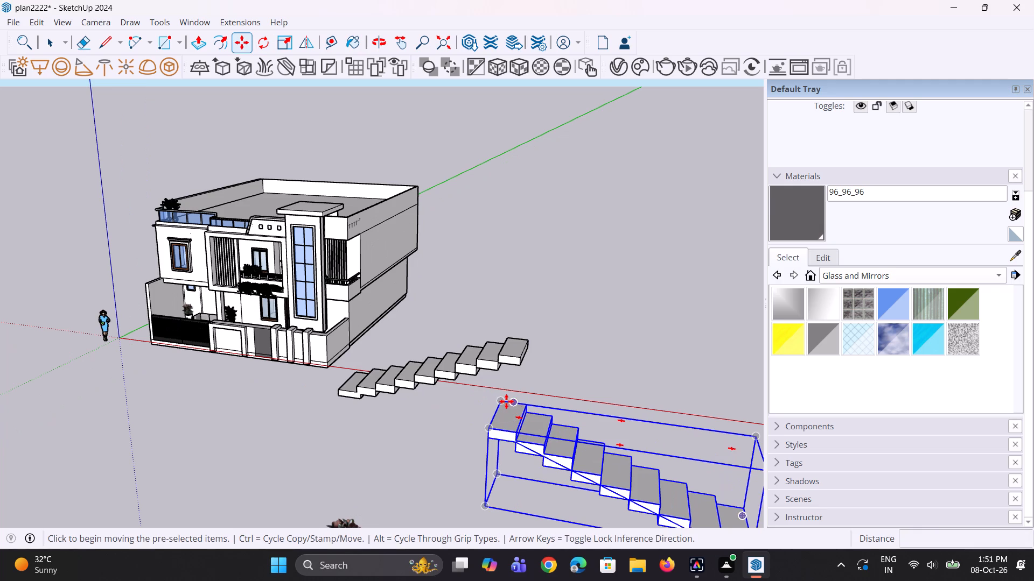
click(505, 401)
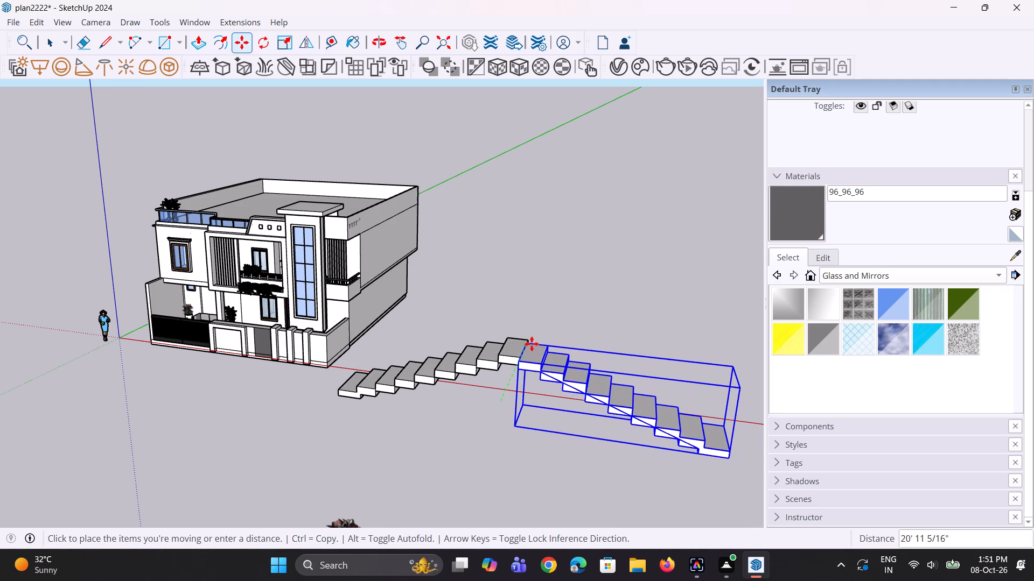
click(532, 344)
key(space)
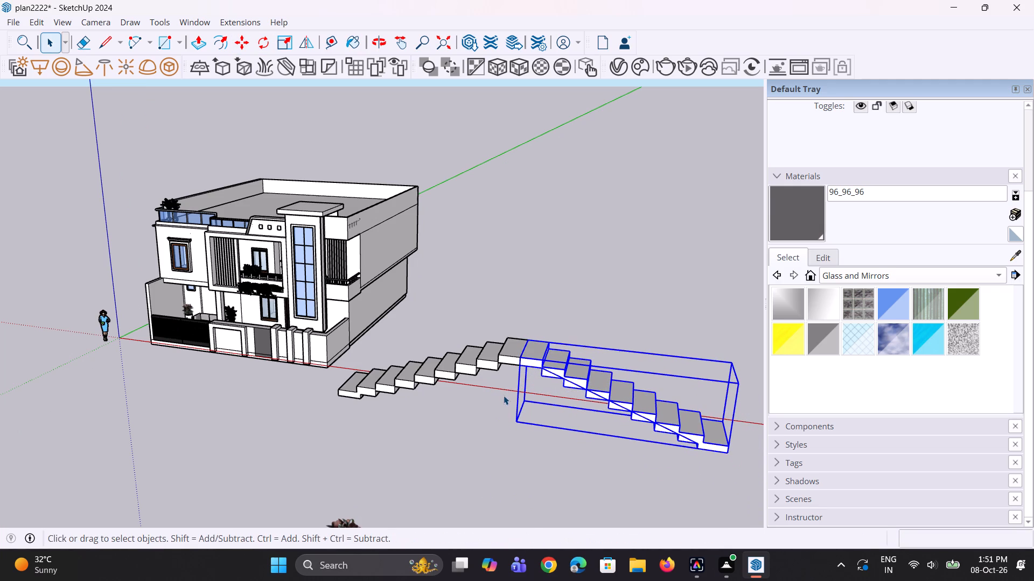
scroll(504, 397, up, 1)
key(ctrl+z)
Examine how the rotated flight sits in relation to the original staircase.
scroll(501, 407, down, 5)
middle_drag(471, 422, 517, 410)
scroll(542, 419, up, 3)
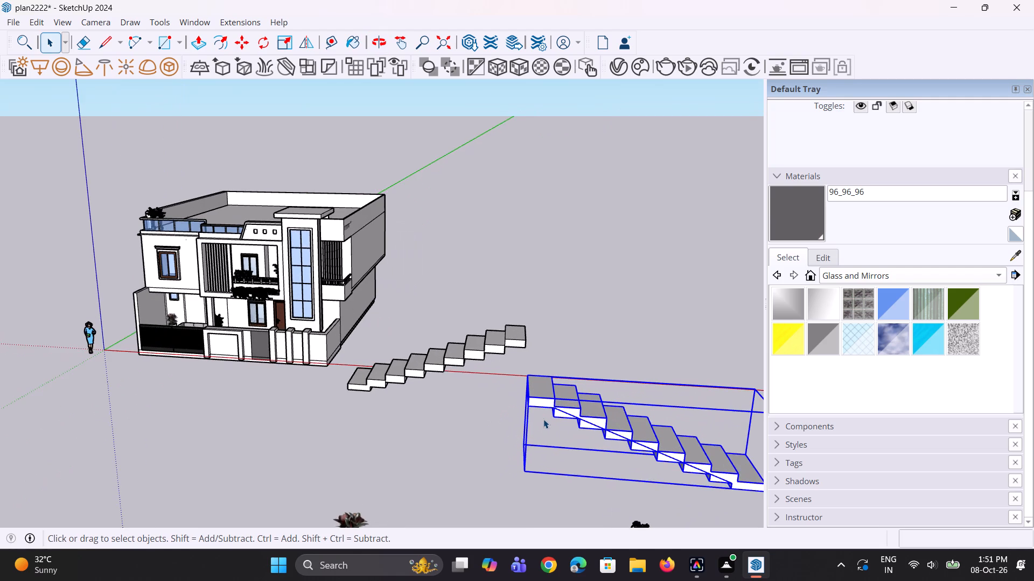
middle_drag(543, 422, 533, 419)
scroll(518, 428, down, 2)
middle_drag(523, 427, 518, 419)
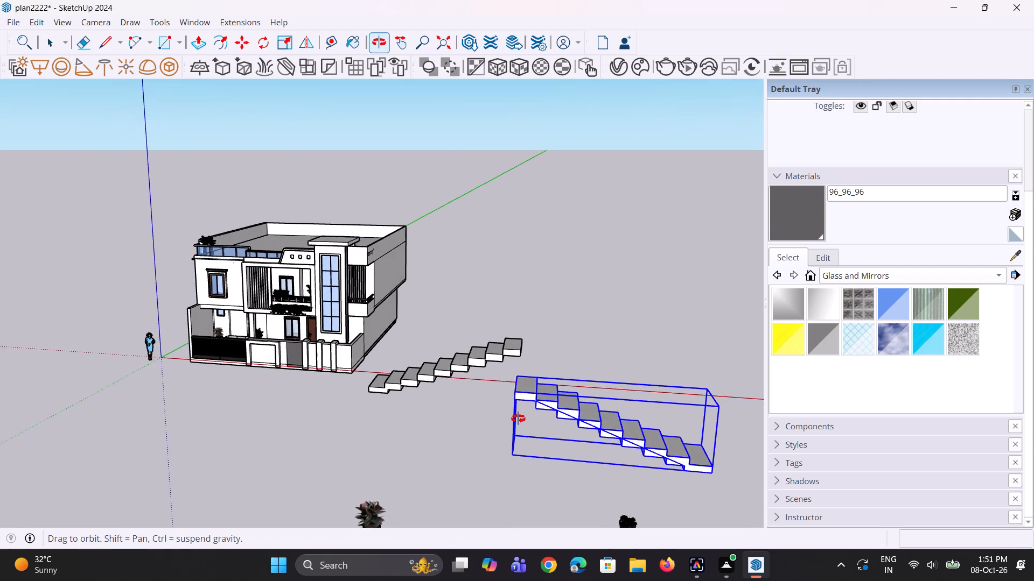
middle_drag(518, 419, 506, 429)
scroll(527, 437, up, 3)
scroll(534, 454, down, 3)
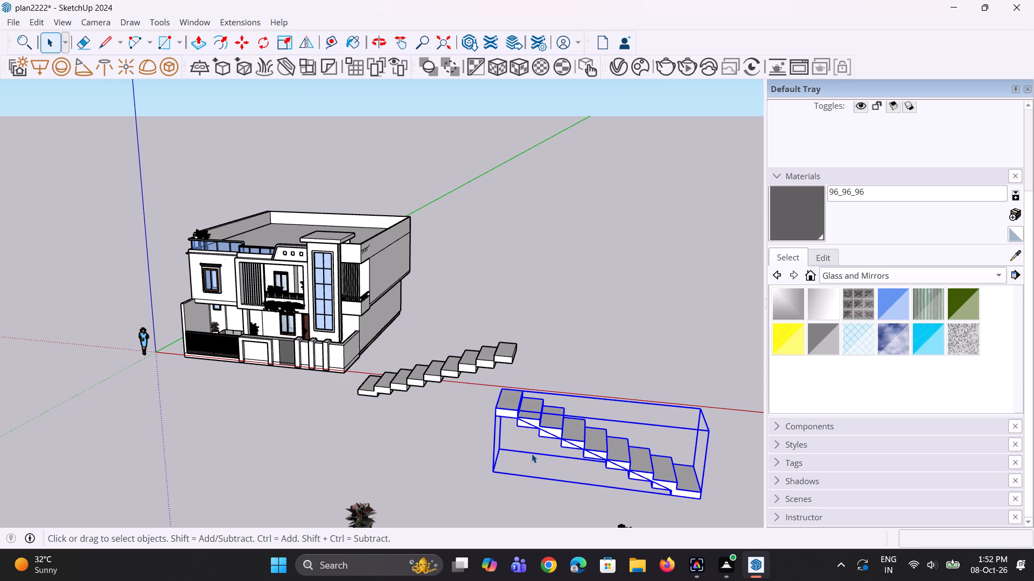
scroll(436, 472, down, 4)
middle_drag(527, 460, 528, 443)
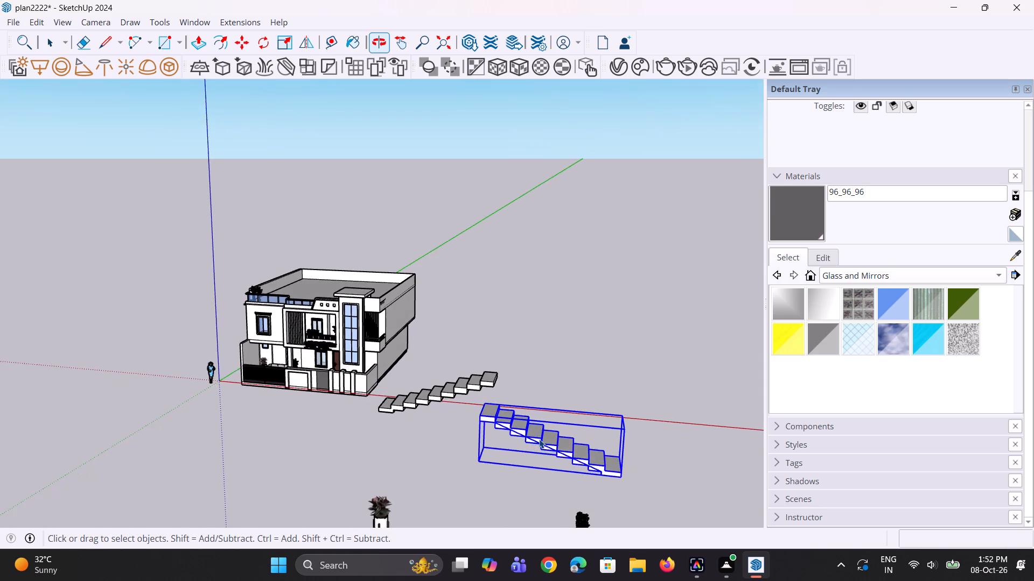
Move the rotated flight by its bottom step's lower corner onto the back corner of the original staircase's top step.
scroll(642, 466, up, 2)
scroll(548, 472, up, 2)
scroll(454, 440, up, 2)
middle_drag(427, 451, 476, 451)
scroll(536, 413, up, 1)
middle_drag(534, 415, 505, 429)
scroll(508, 427, down, 1)
key(m)
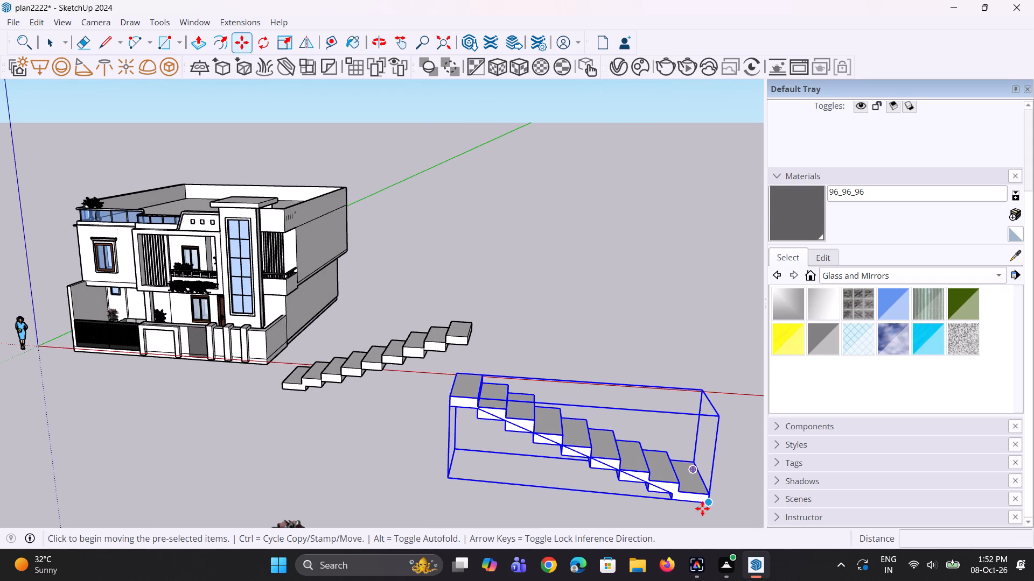
drag(703, 507, 691, 501)
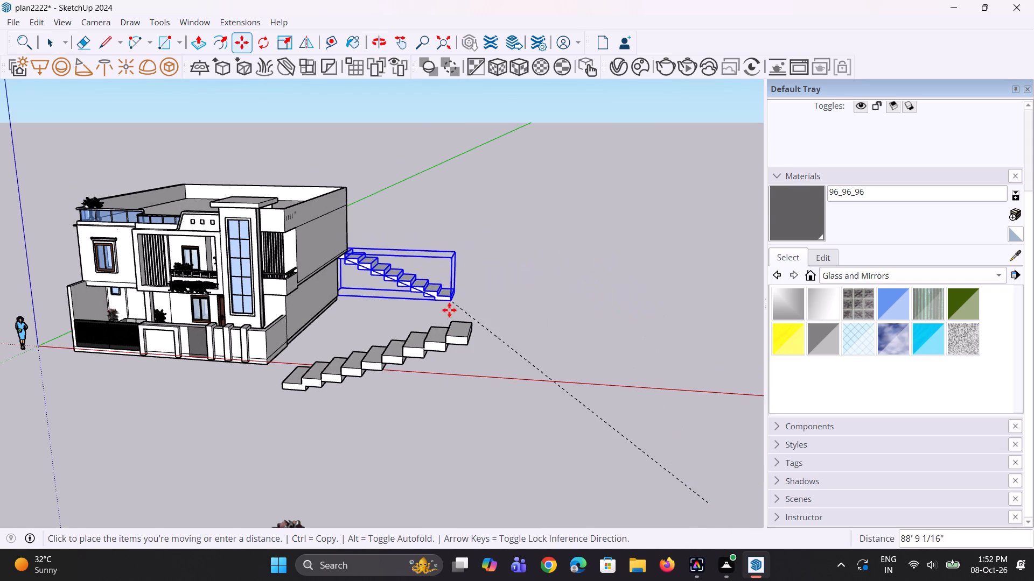
click(472, 324)
Lower the upper flight about 1' 1 13/16" so its bottom step's underside meets the adjoining top step's lower corner.
middle_drag(497, 343, 473, 356)
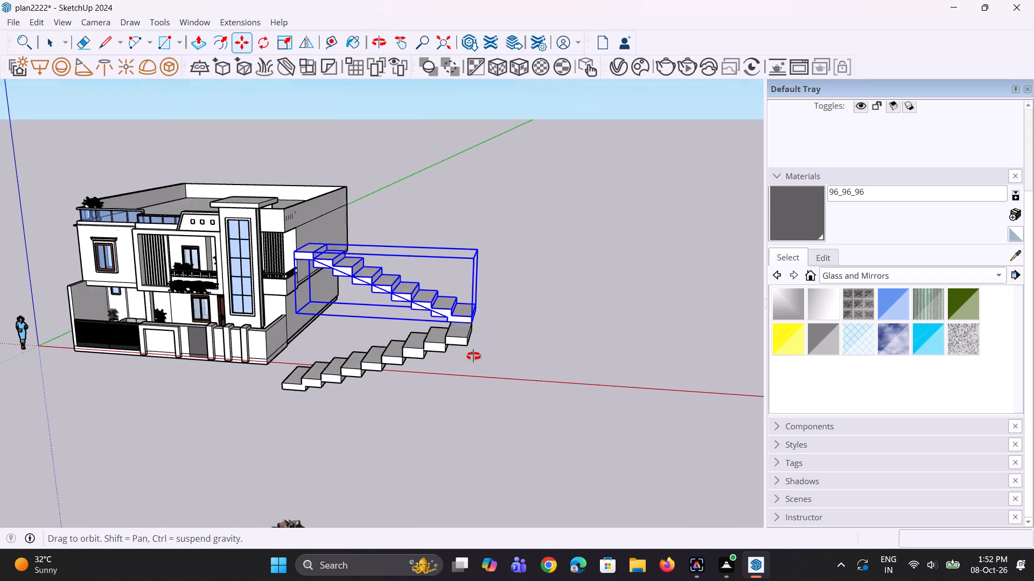
middle_drag(473, 356, 342, 378)
scroll(402, 358, up, 4)
middle_drag(428, 353, 393, 358)
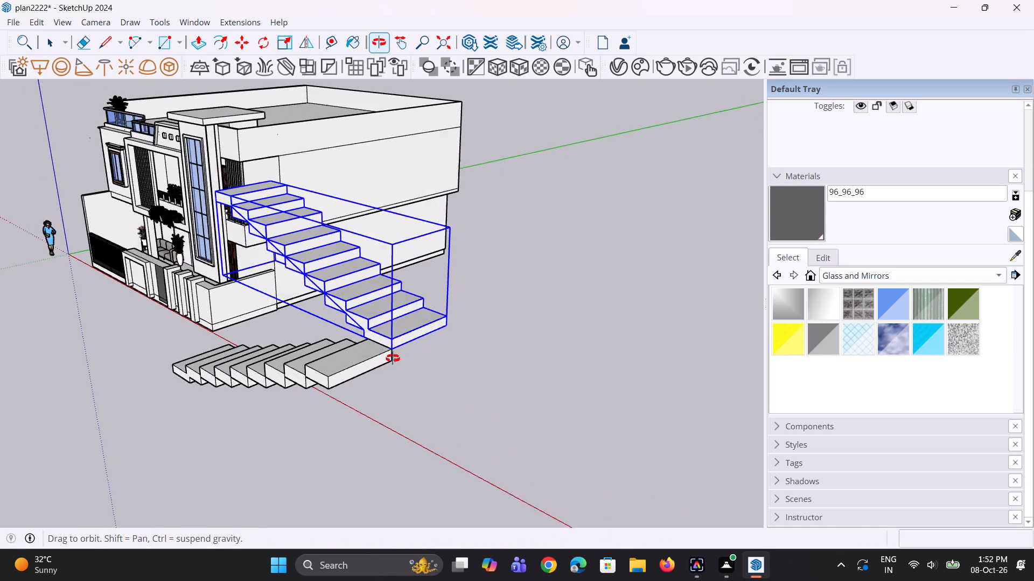
middle_drag(393, 358, 392, 358)
scroll(370, 355, up, 6)
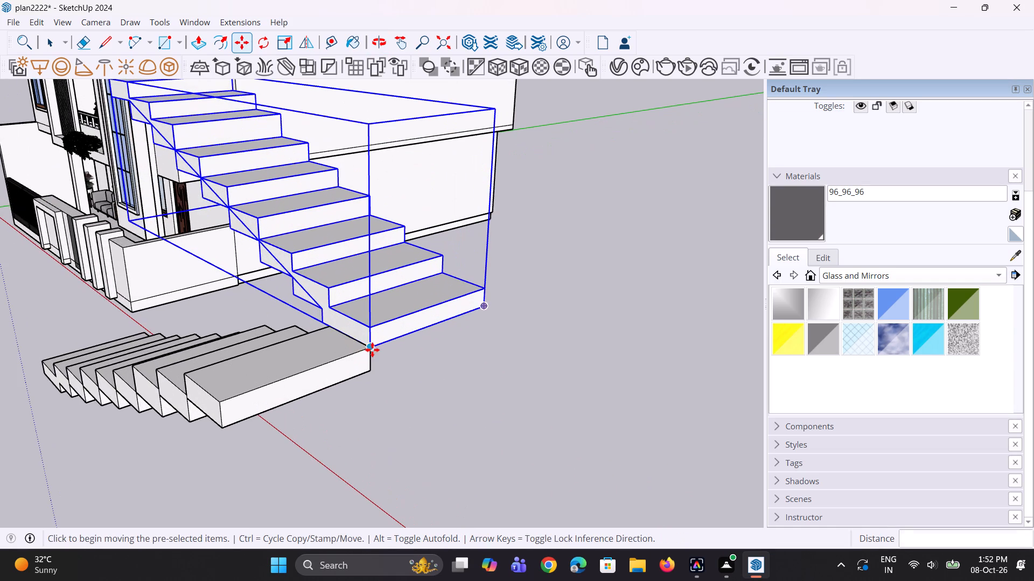
click(372, 350)
click(371, 365)
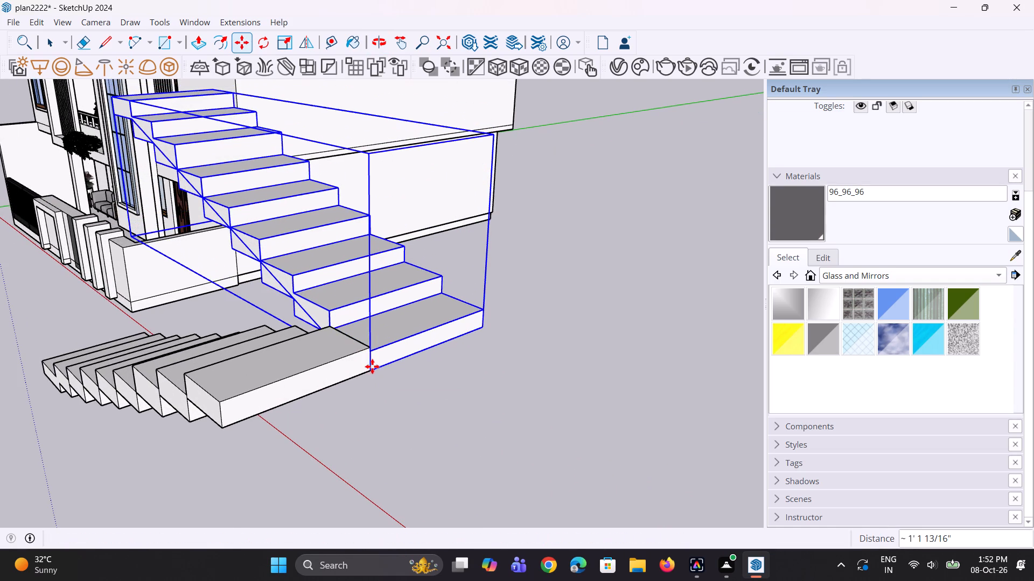
Explode the upper flight's group into loose geometry.
scroll(359, 346, up, 2)
middle_drag(366, 345, 329, 360)
scroll(281, 359, up, 3)
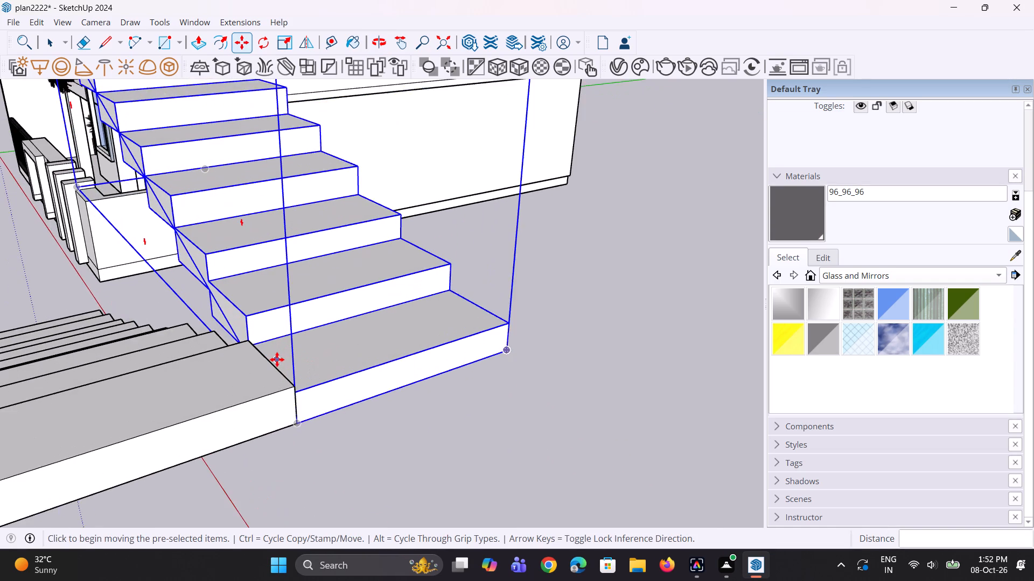
scroll(277, 359, up, 1)
middle_drag(289, 357, 302, 359)
scroll(301, 359, up, 1)
right_click(354, 353)
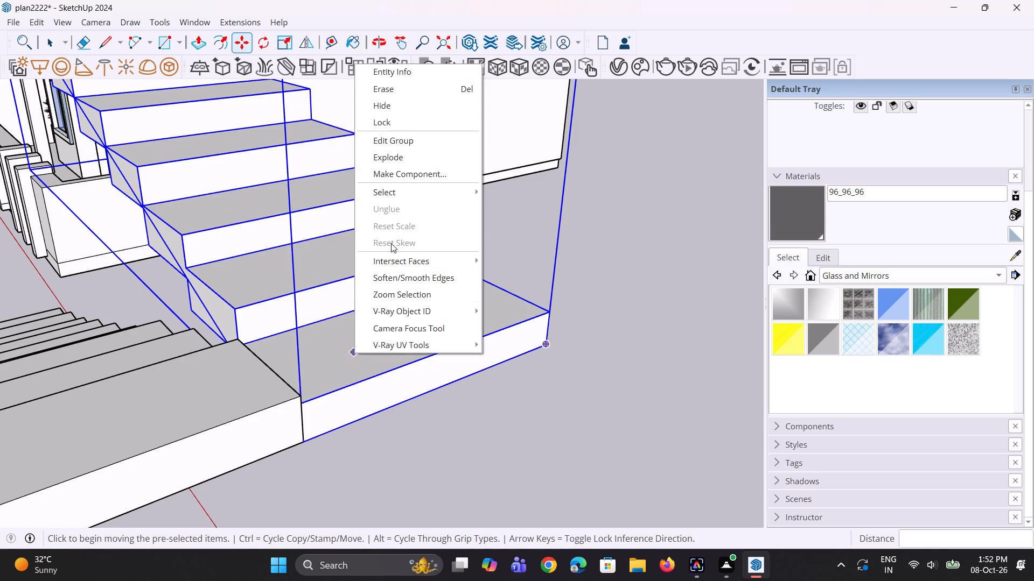
click(424, 158)
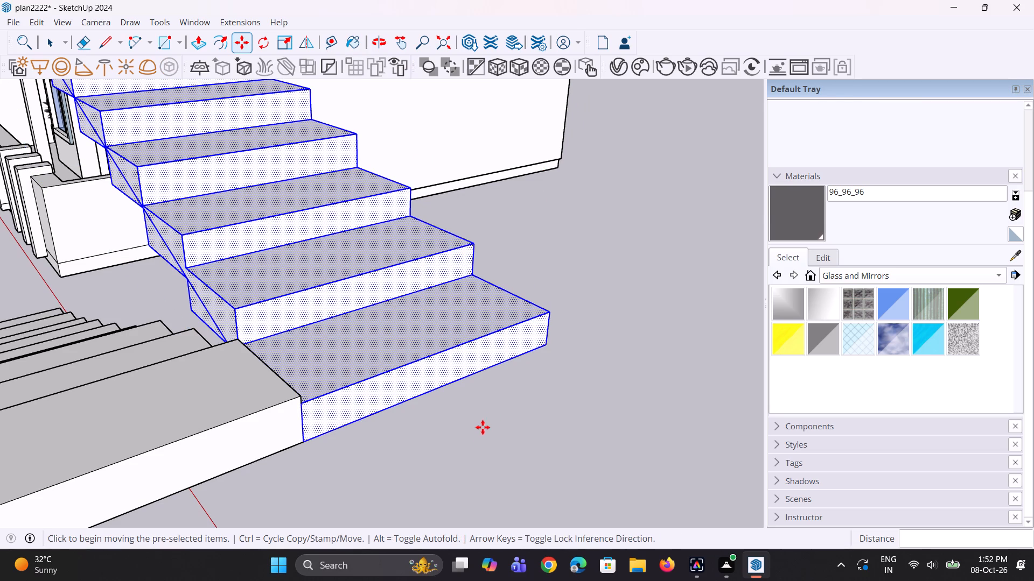
Pull the top of the upper flight's bottom step up about 2 1/2", level with the adjoining landing step.
key(p)
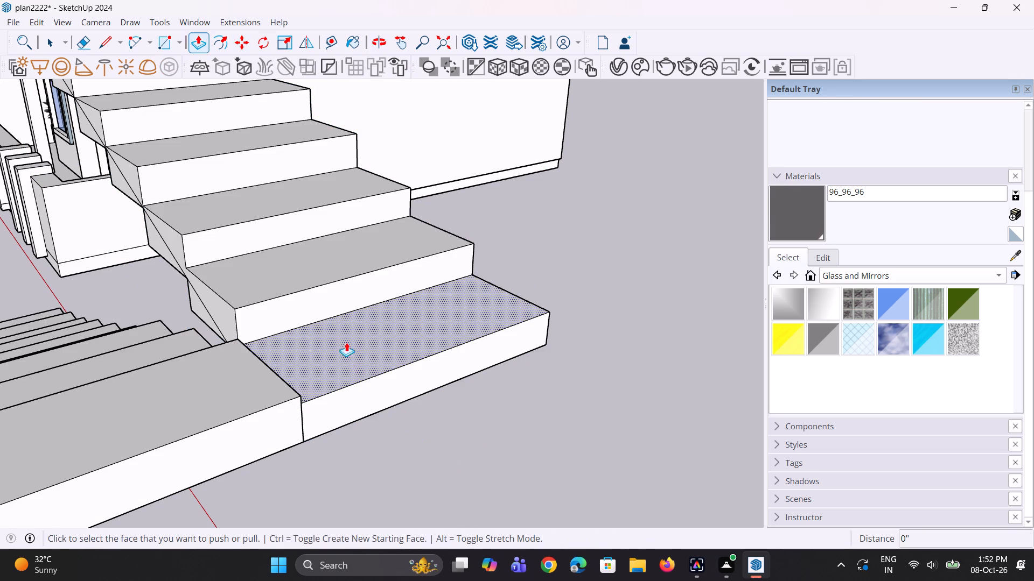
click(341, 343)
click(313, 366)
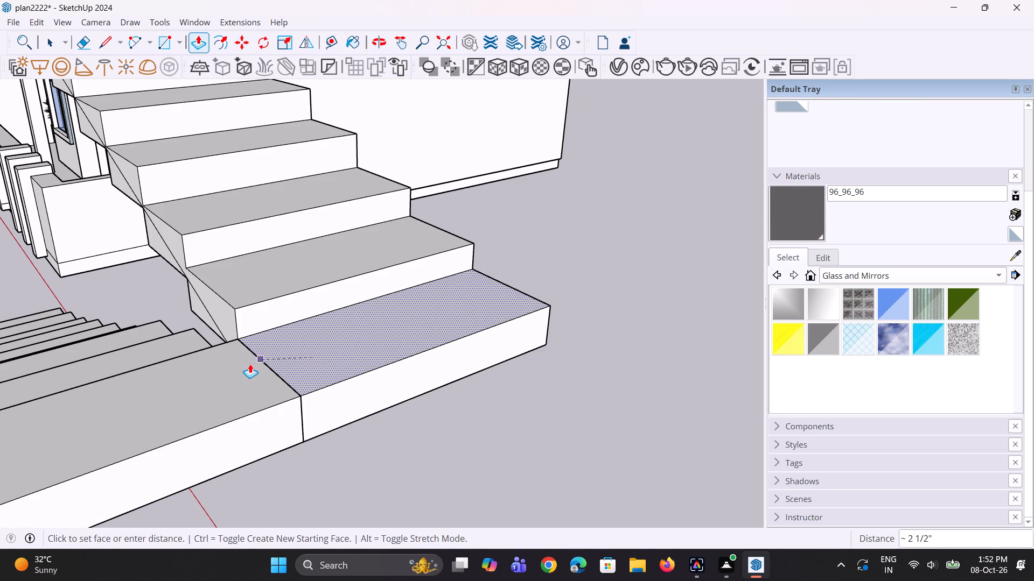
click(248, 365)
Erase the diagonal line segments crossing the step ends along the front side of the upper flight.
scroll(320, 445, down, 8)
middle_drag(256, 433, 469, 419)
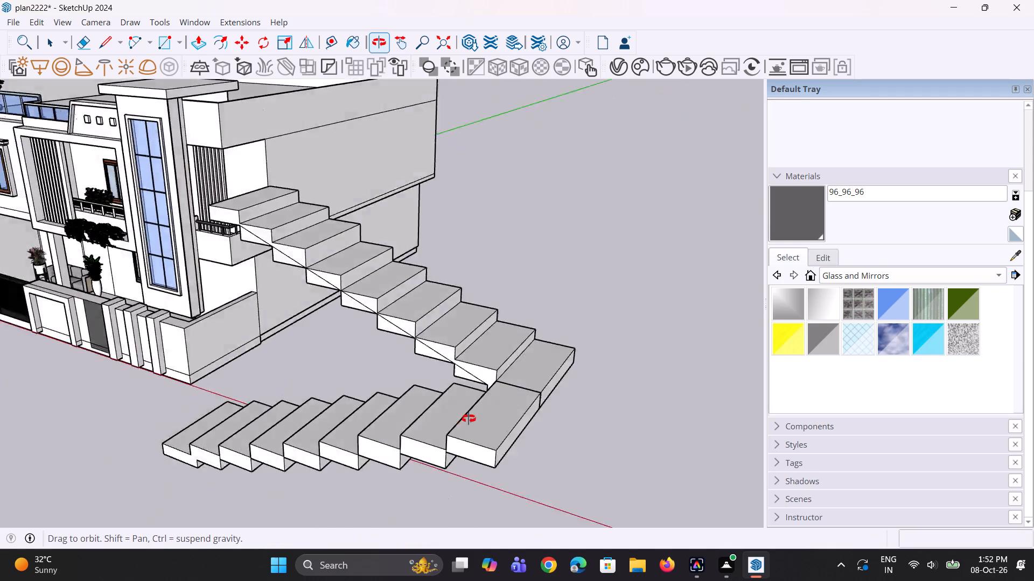
middle_drag(469, 419, 534, 420)
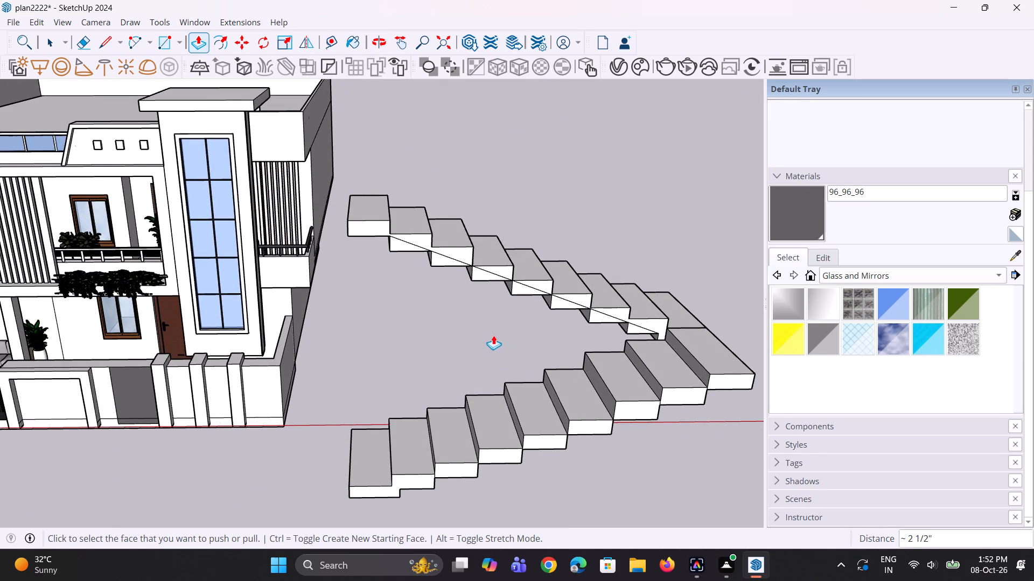
key(e)
scroll(403, 223, up, 3)
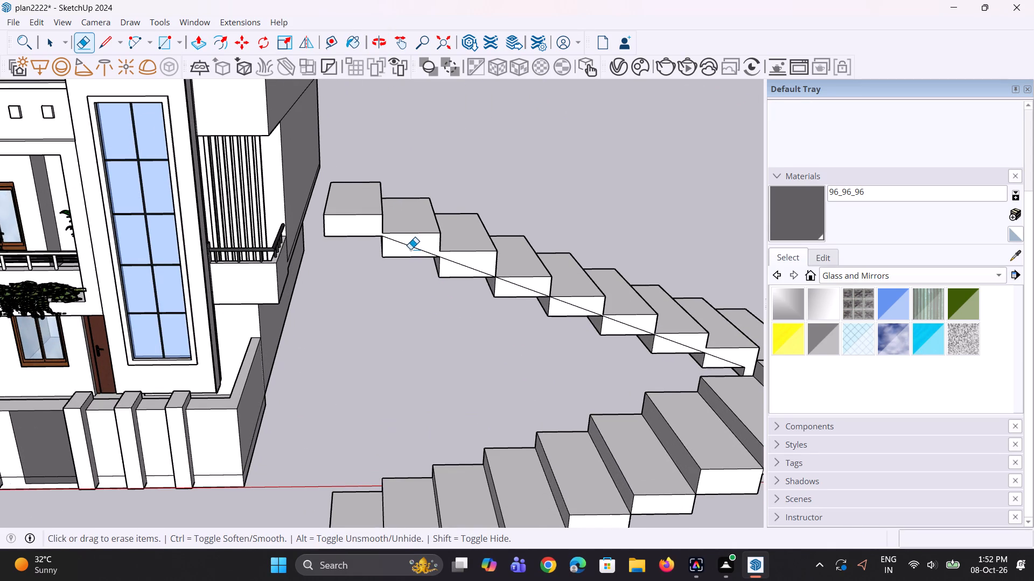
click(414, 245)
click(464, 267)
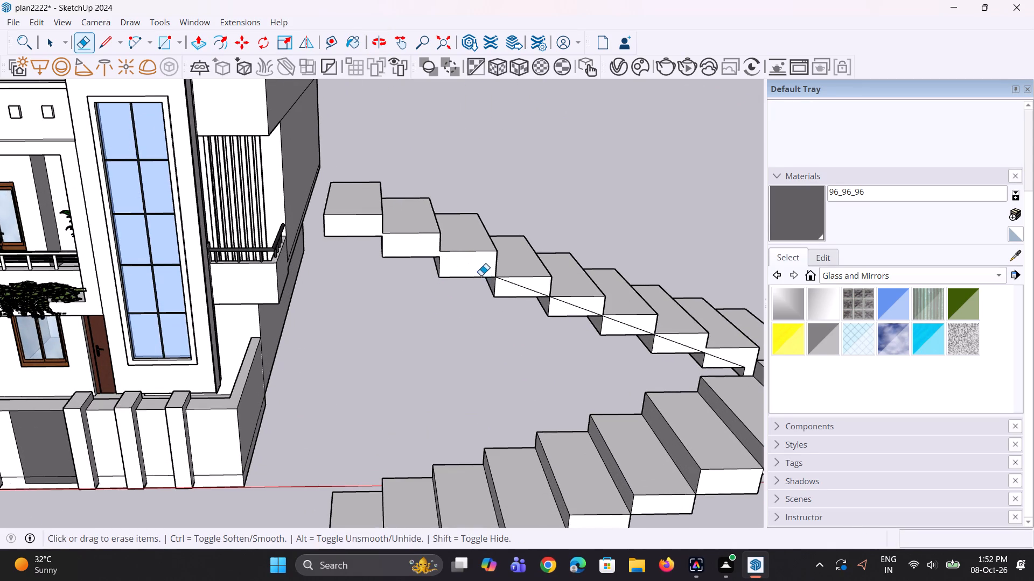
click(519, 288)
click(575, 308)
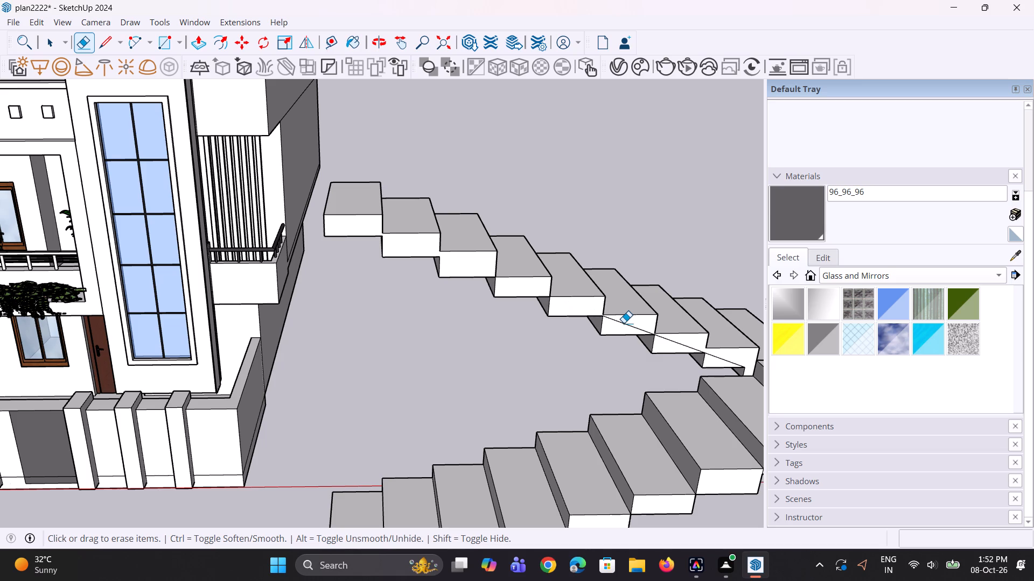
click(624, 323)
scroll(533, 303, down, 3)
scroll(666, 341, up, 5)
click(667, 344)
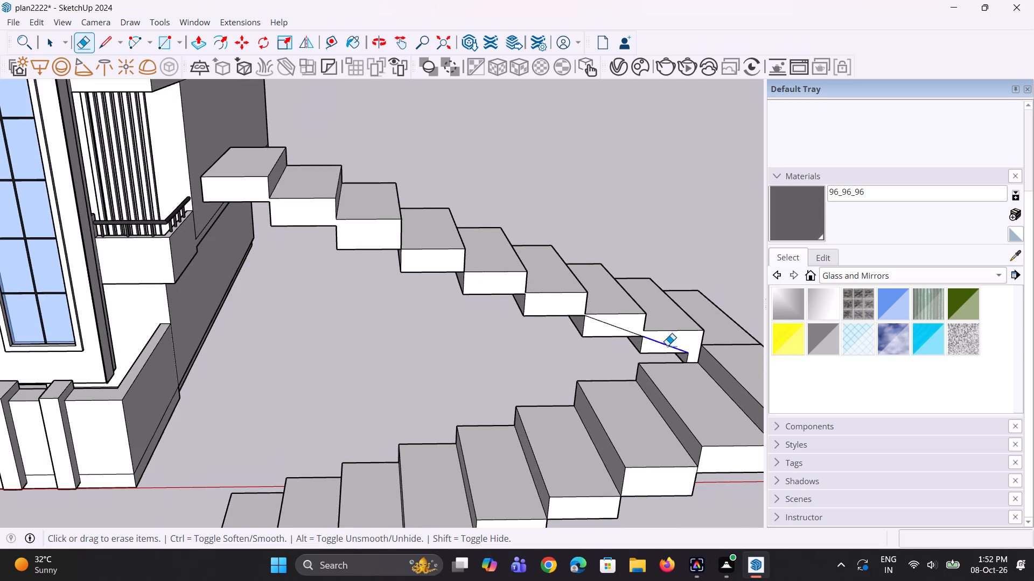
click(620, 330)
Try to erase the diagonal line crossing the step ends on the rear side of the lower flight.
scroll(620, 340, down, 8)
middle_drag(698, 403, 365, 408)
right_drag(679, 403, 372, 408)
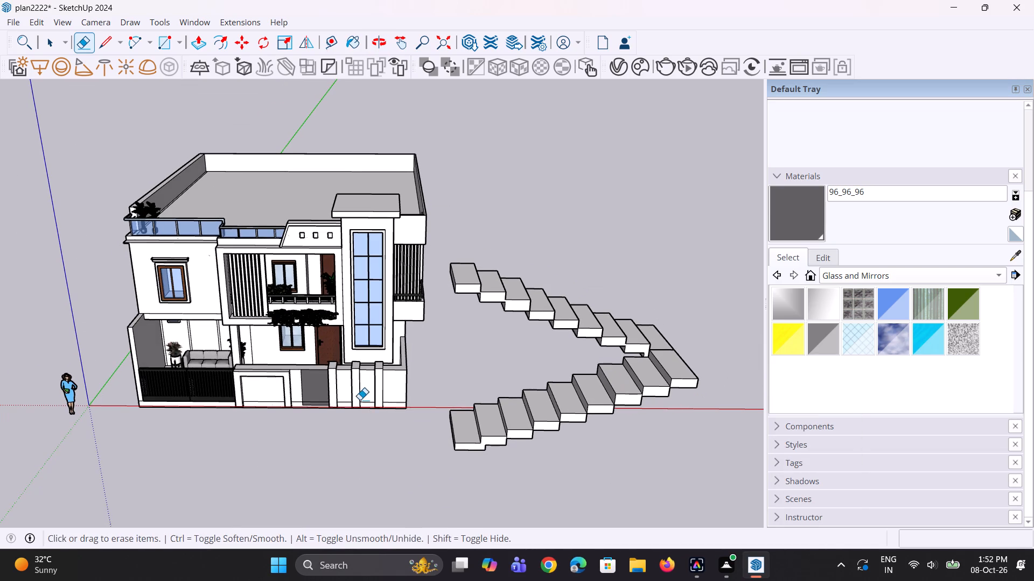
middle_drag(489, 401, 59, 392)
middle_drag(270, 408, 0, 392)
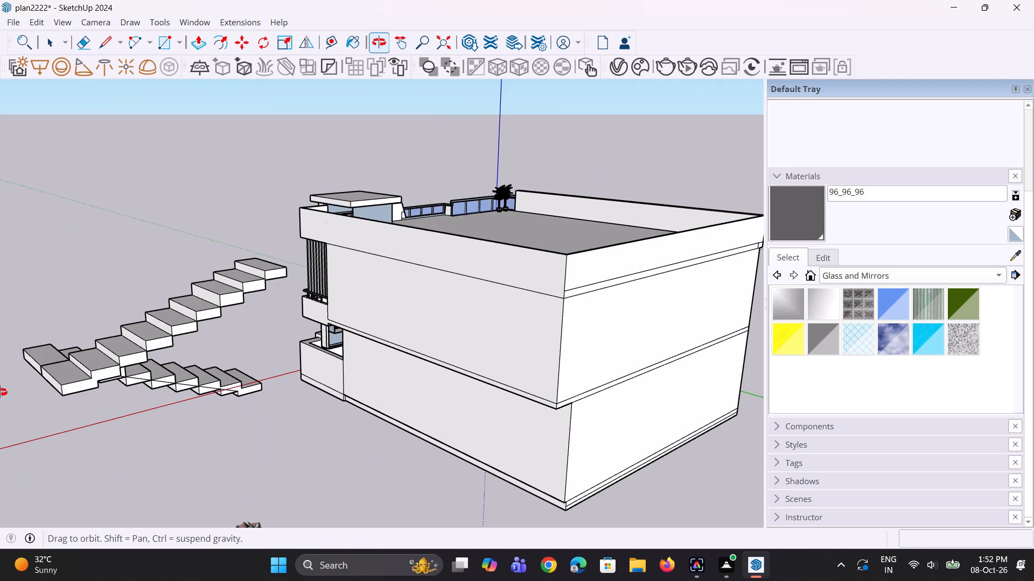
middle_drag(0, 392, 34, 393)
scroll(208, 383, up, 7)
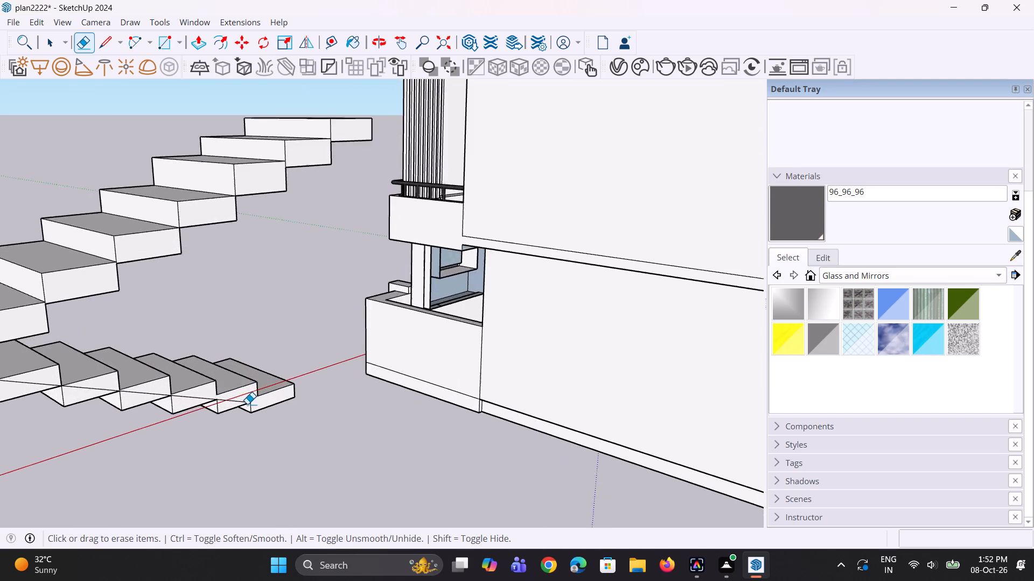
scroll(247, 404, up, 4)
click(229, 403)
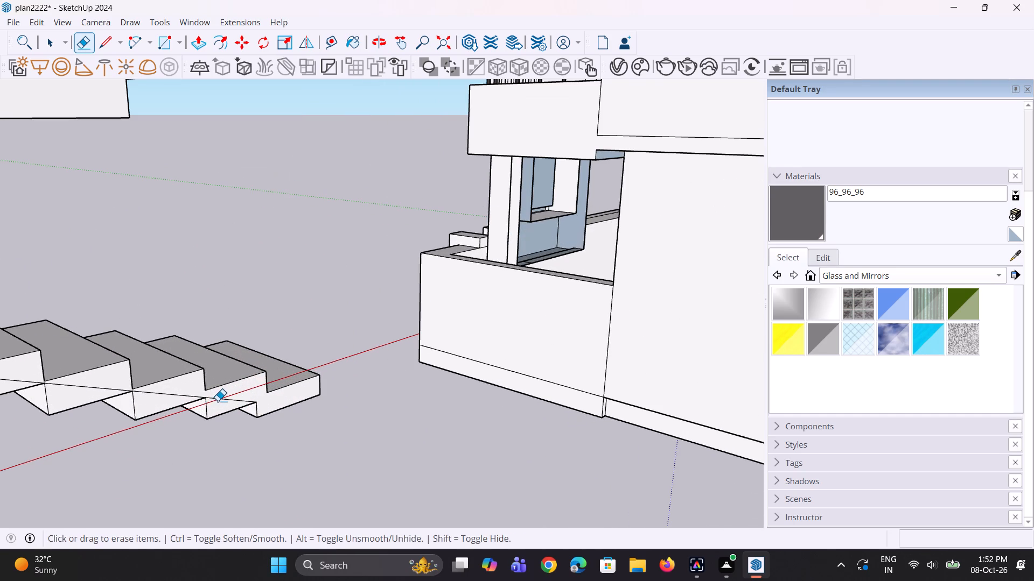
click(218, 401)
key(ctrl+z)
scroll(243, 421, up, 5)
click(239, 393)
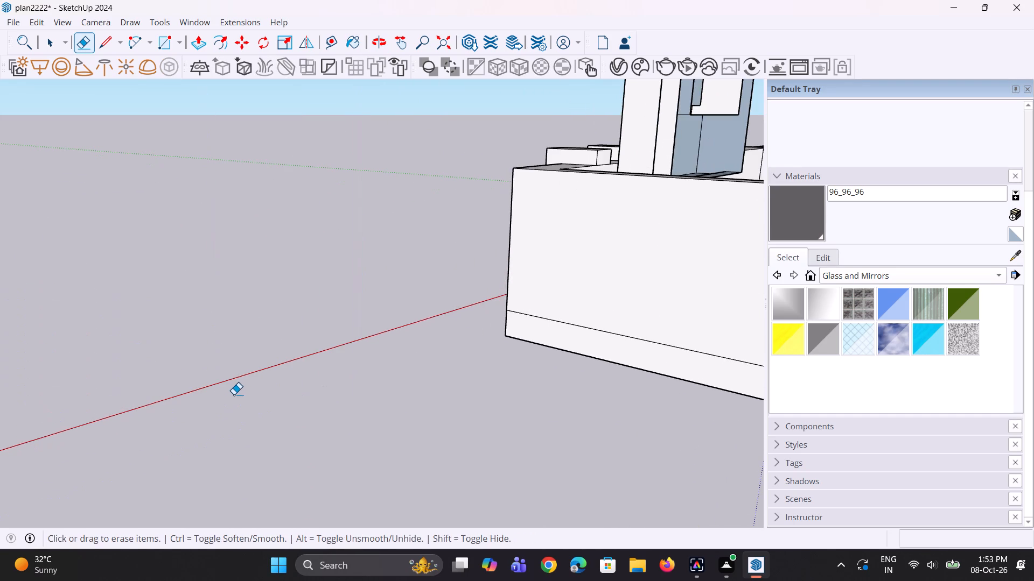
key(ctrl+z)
Explode the lower flight's group into loose geometry.
key(space)
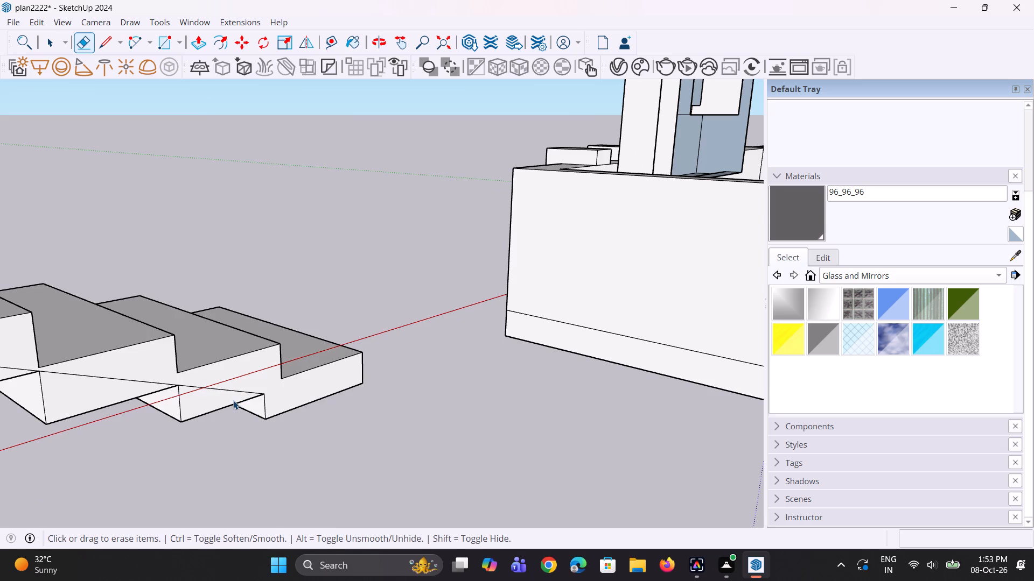
right_click(236, 396)
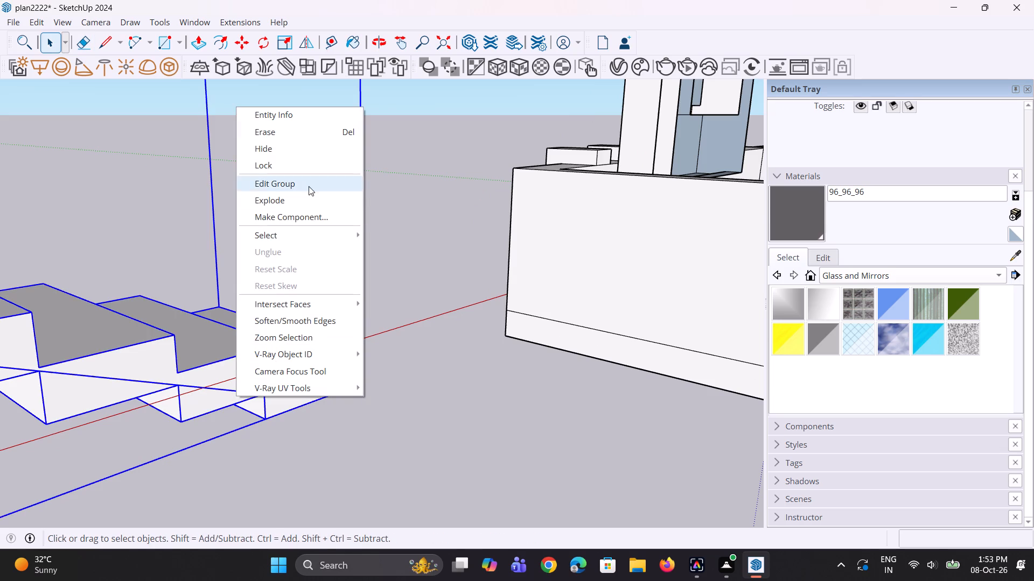
click(305, 194)
key(space)
key(space)
click(313, 443)
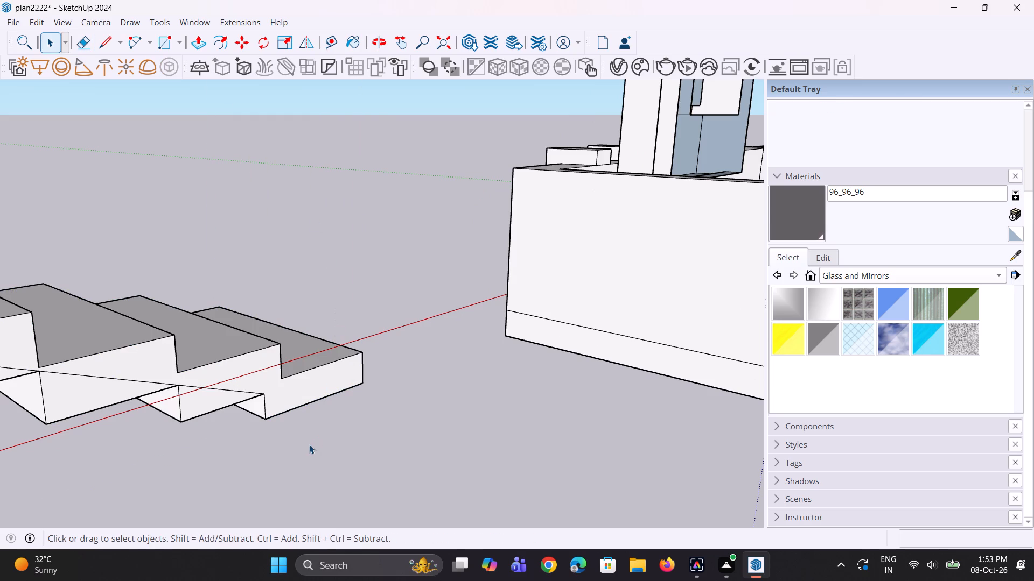
Erase the diagonal line segments crossing the step ends along the rear side of the lower flight.
key(e)
scroll(206, 414, up, 2)
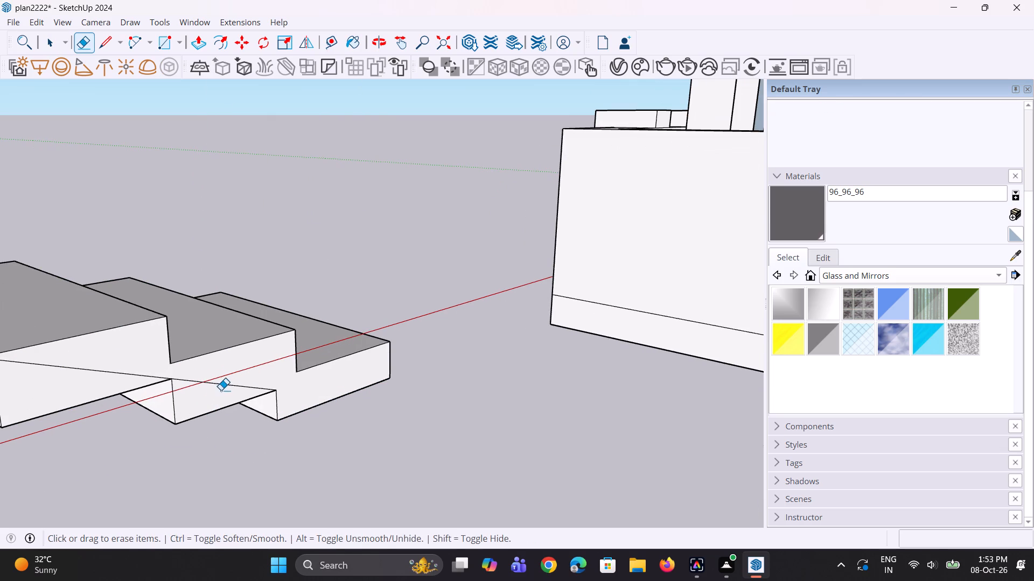
click(225, 386)
click(135, 374)
scroll(358, 379, down, 5)
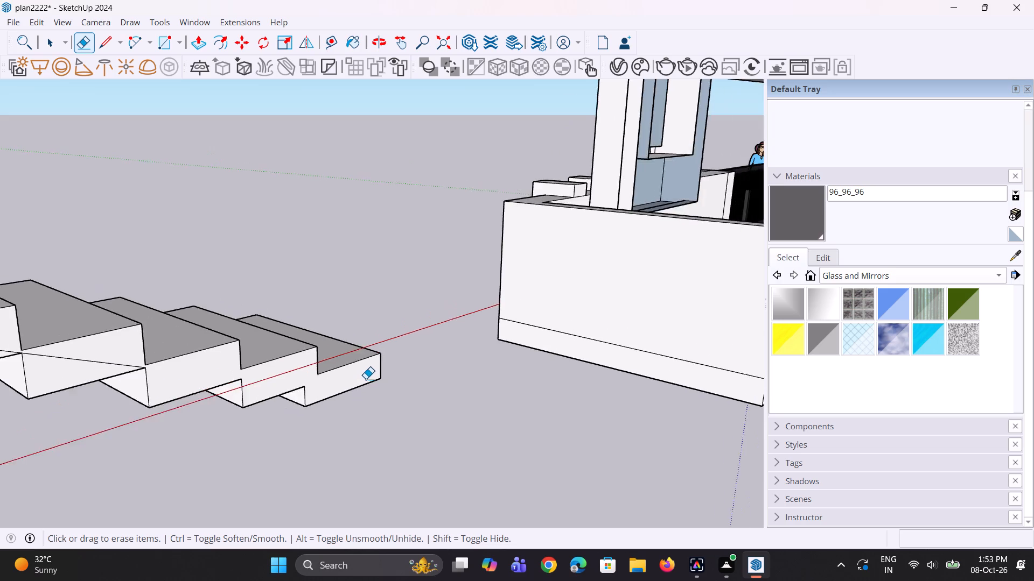
scroll(366, 379, down, 2)
scroll(190, 339, up, 2)
click(183, 373)
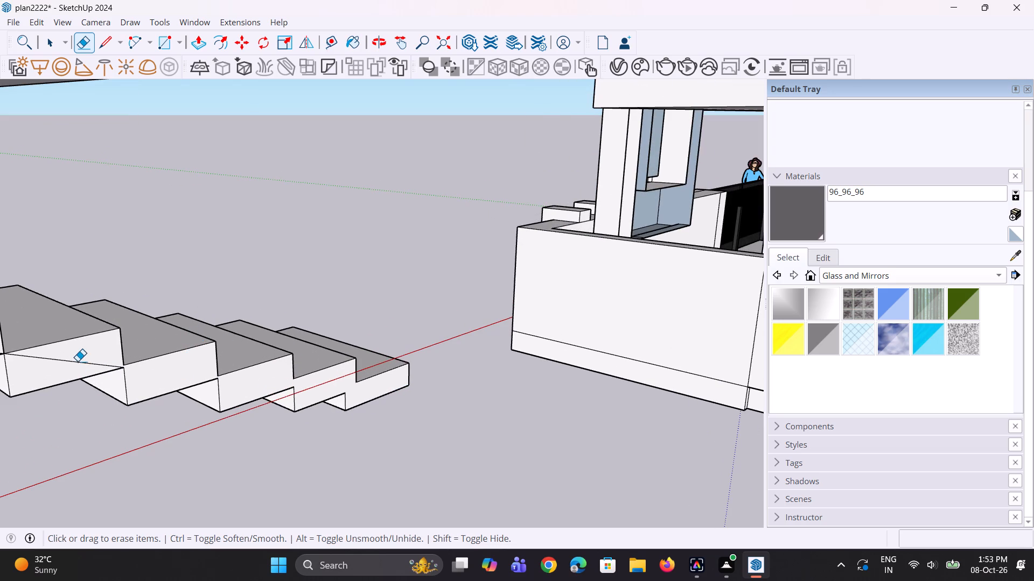
click(78, 360)
click(104, 366)
scroll(353, 396, down, 4)
scroll(127, 365, up, 2)
click(127, 374)
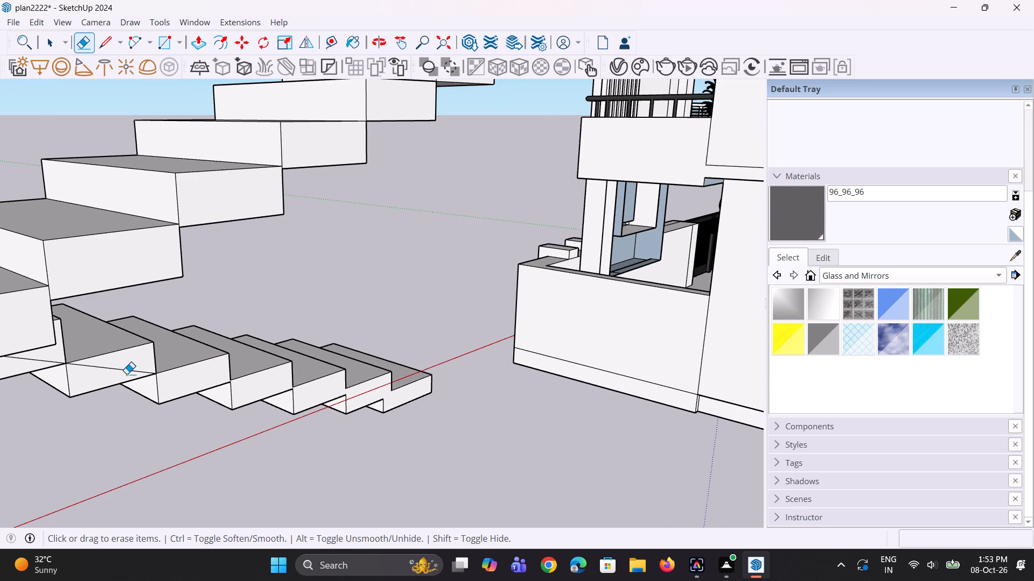
click(128, 371)
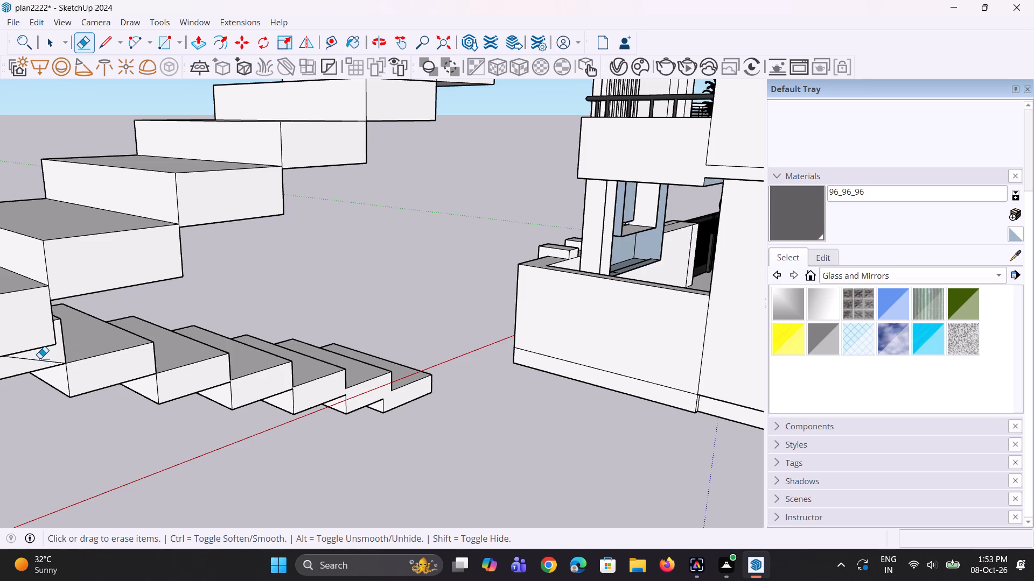
click(40, 359)
scroll(393, 410, down, 7)
middle_drag(364, 415, 237, 402)
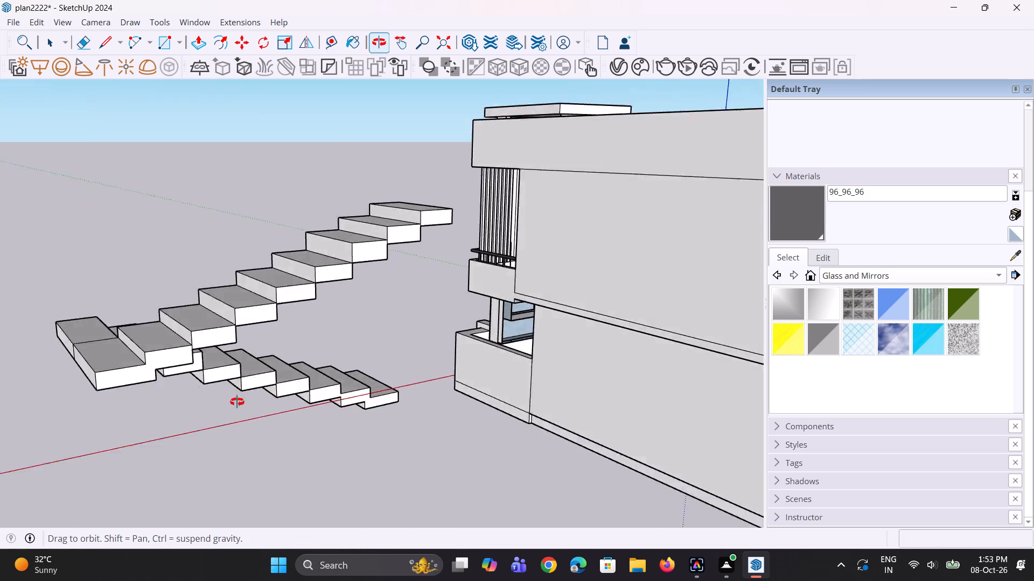
middle_drag(237, 402, 143, 373)
scroll(117, 327, up, 5)
click(108, 309)
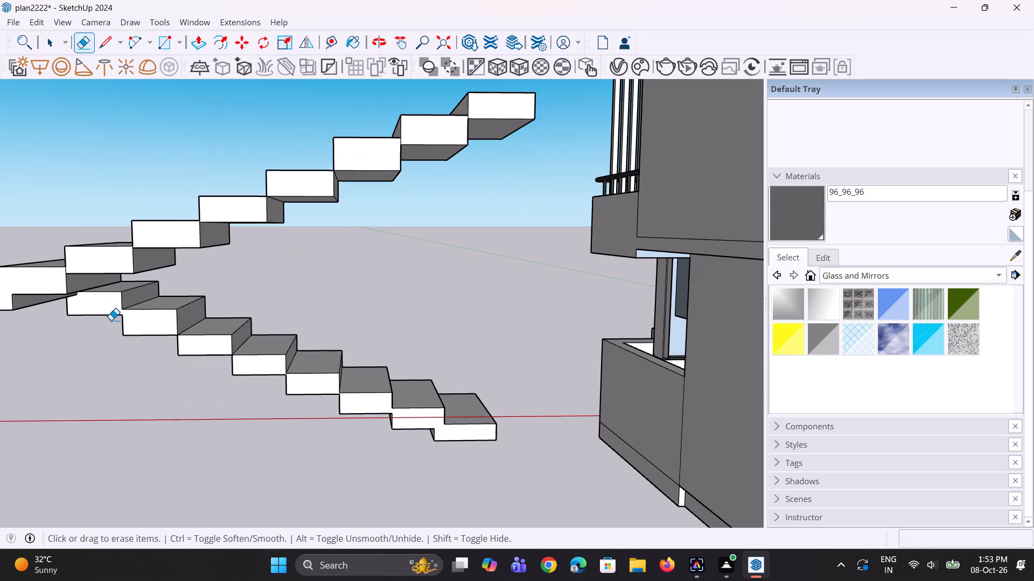
Select both flights with their landing and make the whole staircase a single group.
scroll(144, 384, down, 7)
middle_drag(150, 394, 351, 454)
scroll(363, 412, down, 4)
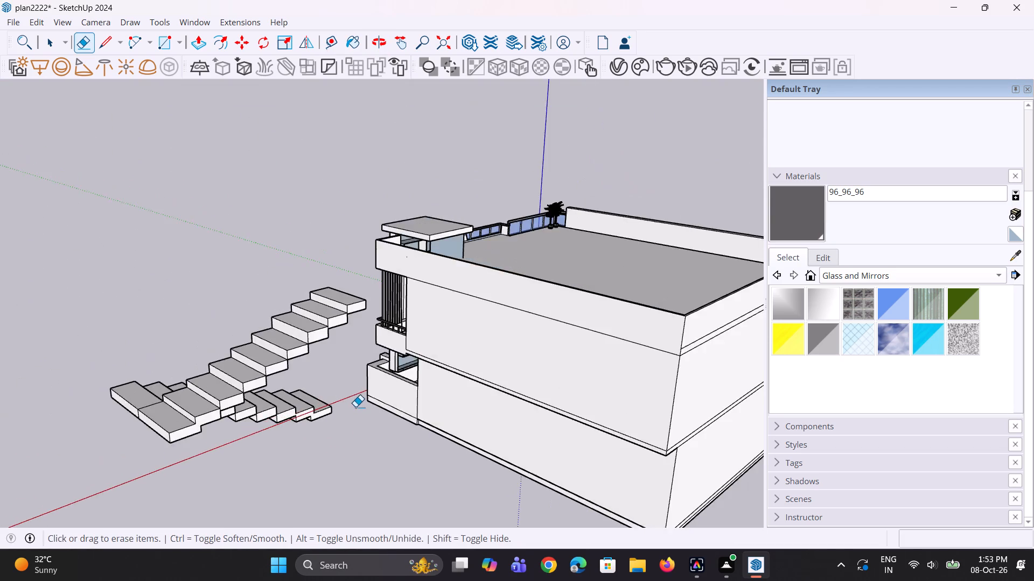
scroll(355, 407, down, 4)
middle_drag(305, 416, 414, 488)
key(space)
middle_drag(346, 449, 447, 474)
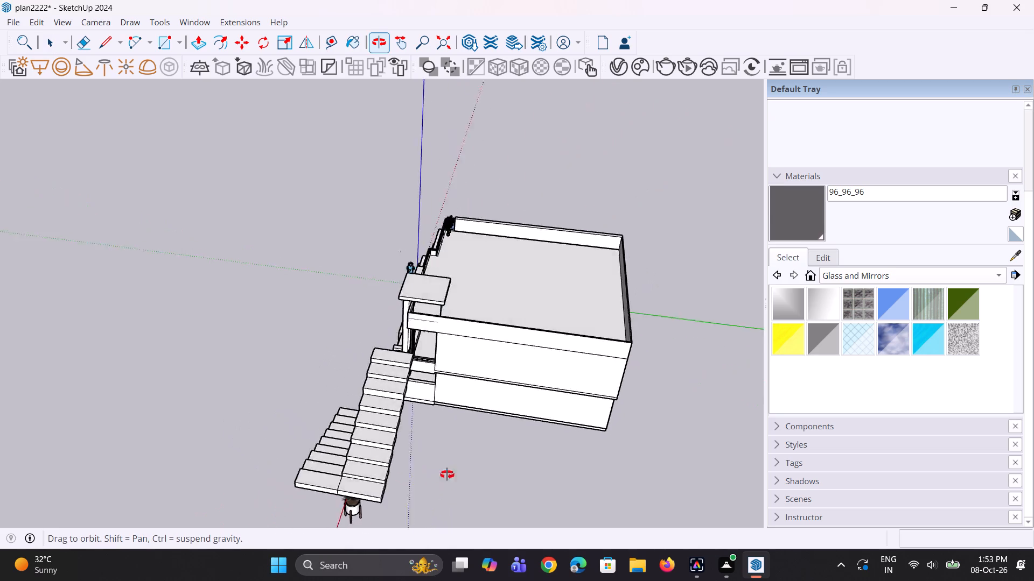
middle_drag(447, 474, 484, 474)
middle_drag(425, 444, 888, 393)
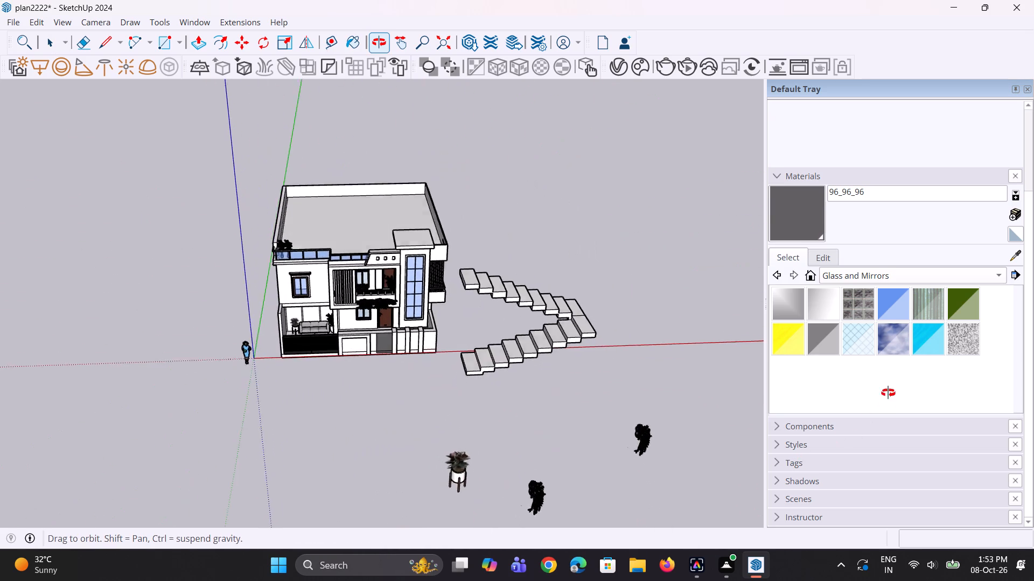
middle_drag(888, 393, 887, 392)
scroll(549, 323, up, 2)
drag(433, 233, 443, 335)
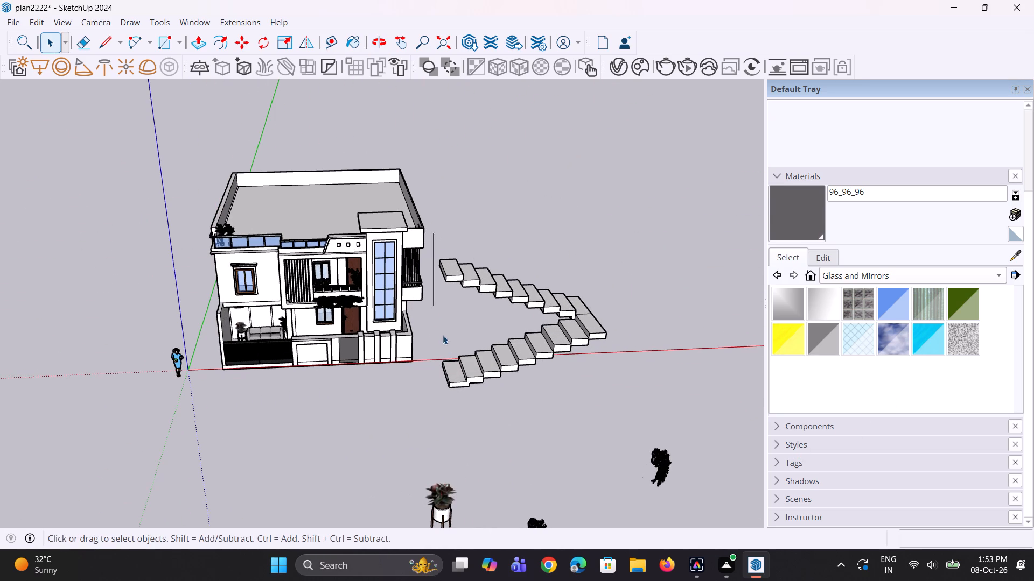
drag(443, 335, 649, 440)
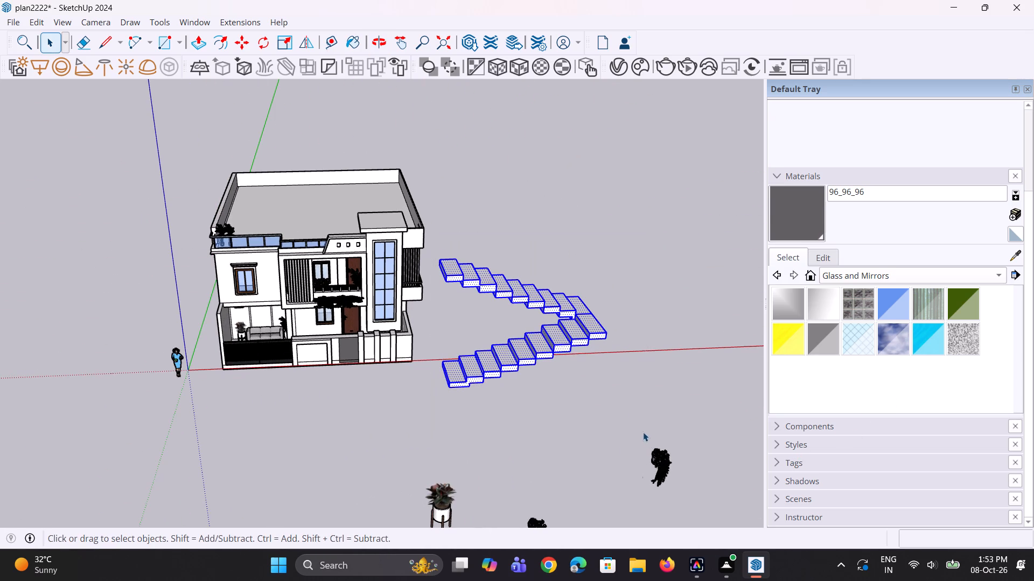
right_click(575, 328)
click(640, 169)
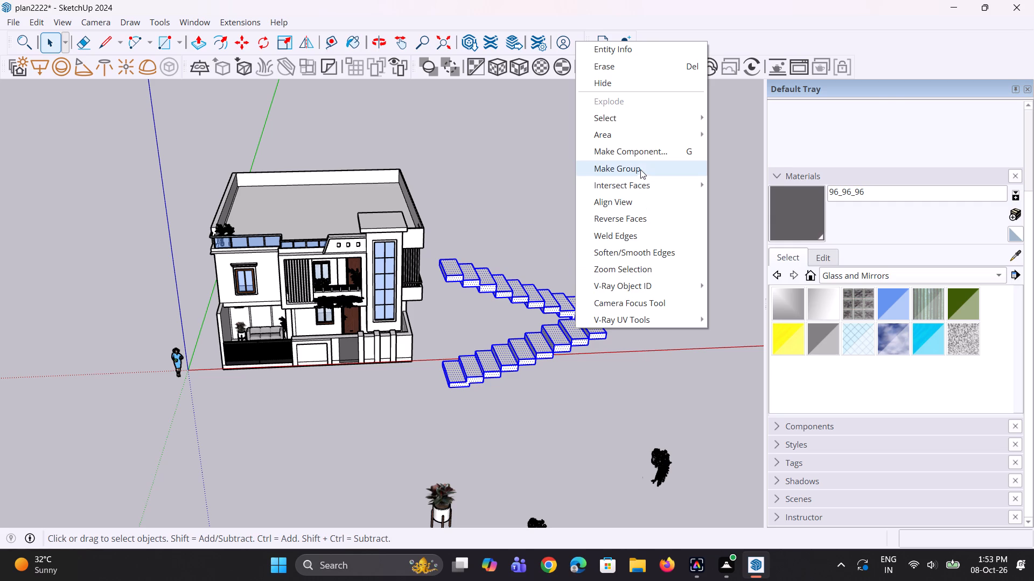
Scale the staircase group down uniformly in two passes until it is much smaller than the house.
scroll(527, 364, down, 3)
middle_drag(530, 367, 483, 341)
key(s)
click(467, 288)
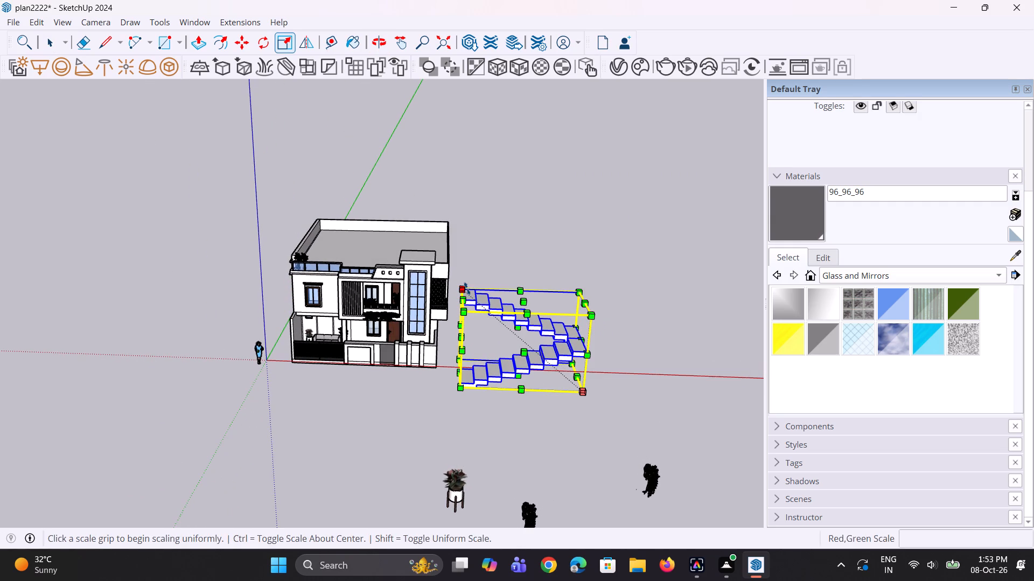
click(518, 346)
scroll(529, 377, up, 1)
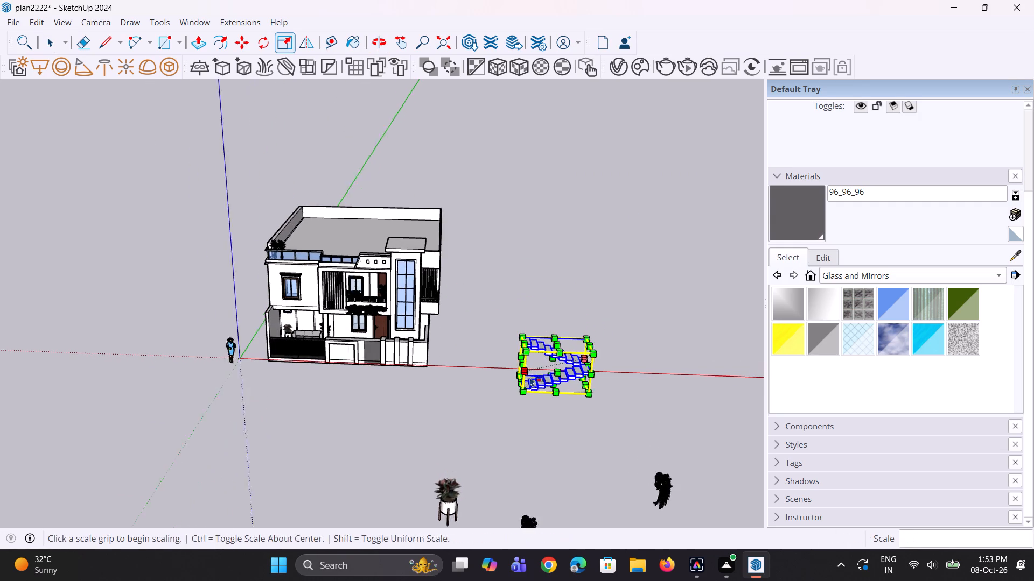
scroll(530, 377, up, 2)
middle_drag(536, 384, 473, 345)
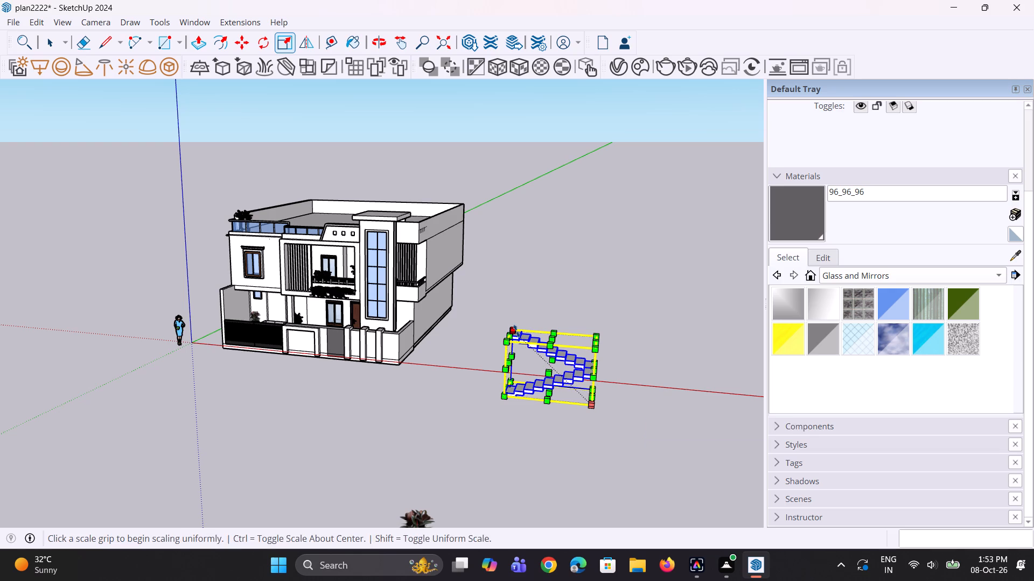
click(516, 331)
click(532, 364)
middle_drag(541, 391, 533, 383)
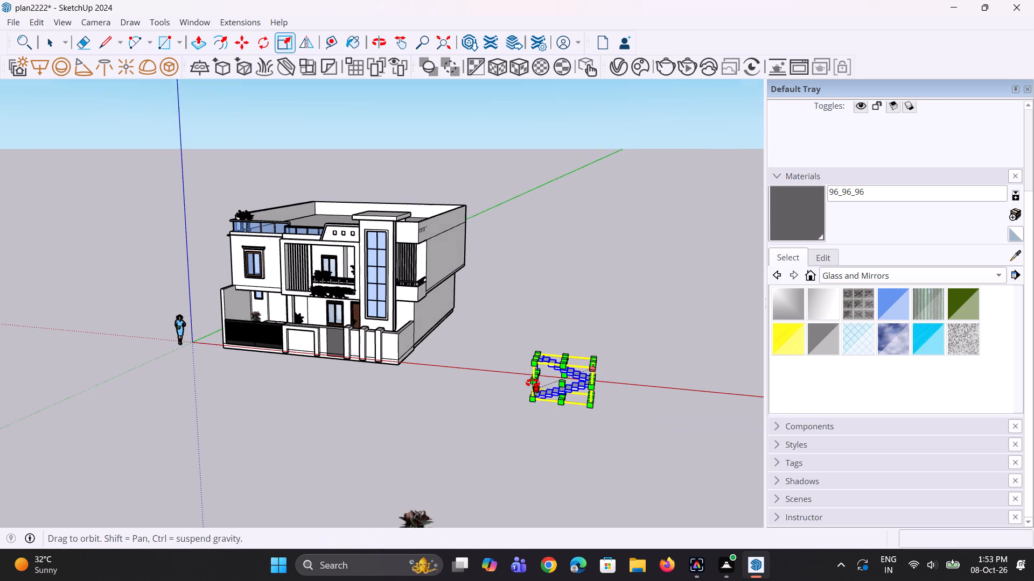
middle_drag(533, 383, 527, 378)
Move the staircase group by its lower front corner about 37' 8" to the upper-floor corner balcony behind the vertical slats.
key(m)
click(590, 406)
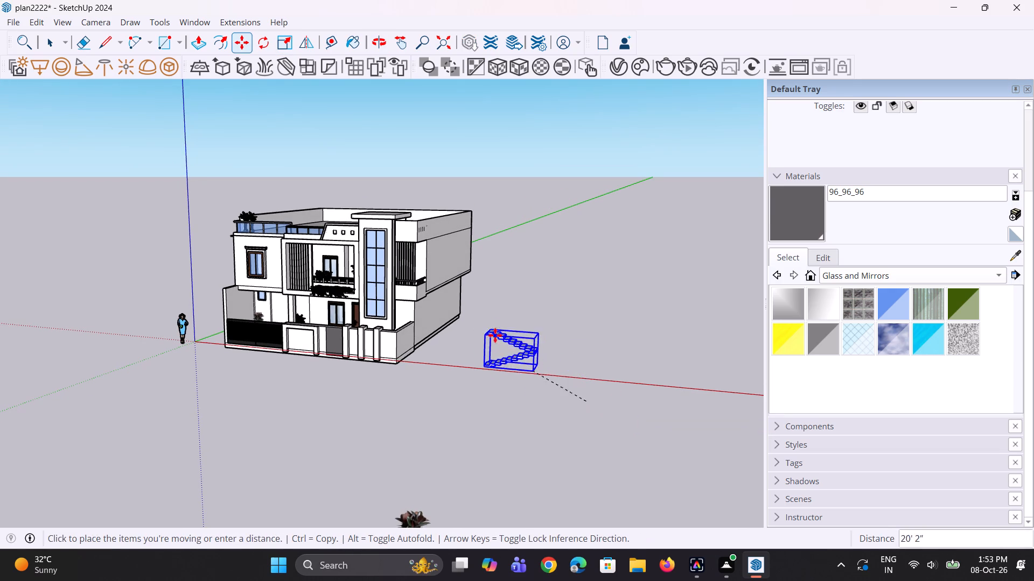
scroll(427, 285, up, 10)
middle_drag(420, 274, 343, 345)
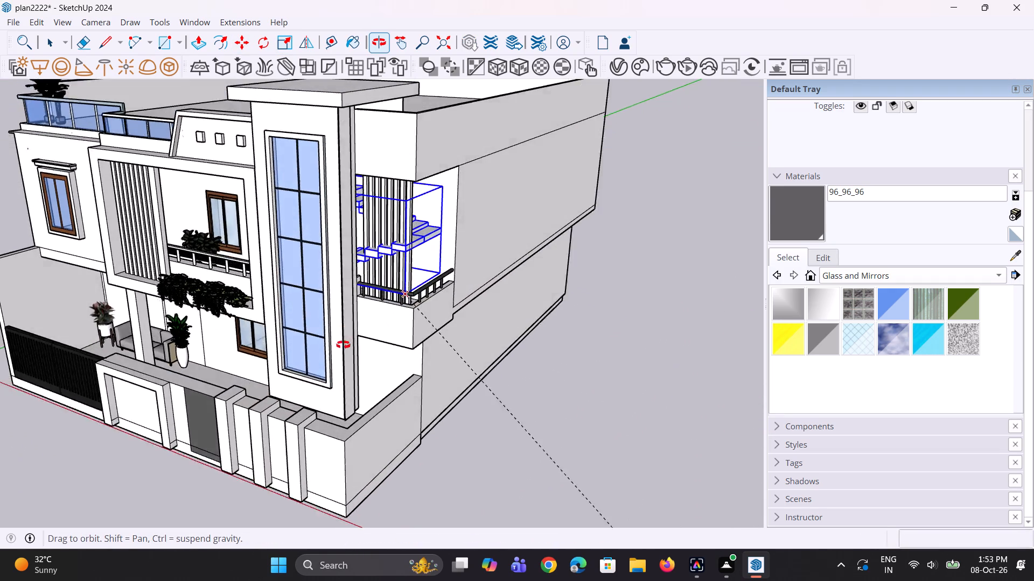
middle_drag(343, 345, 333, 348)
scroll(425, 302, up, 3)
middle_drag(380, 315, 478, 293)
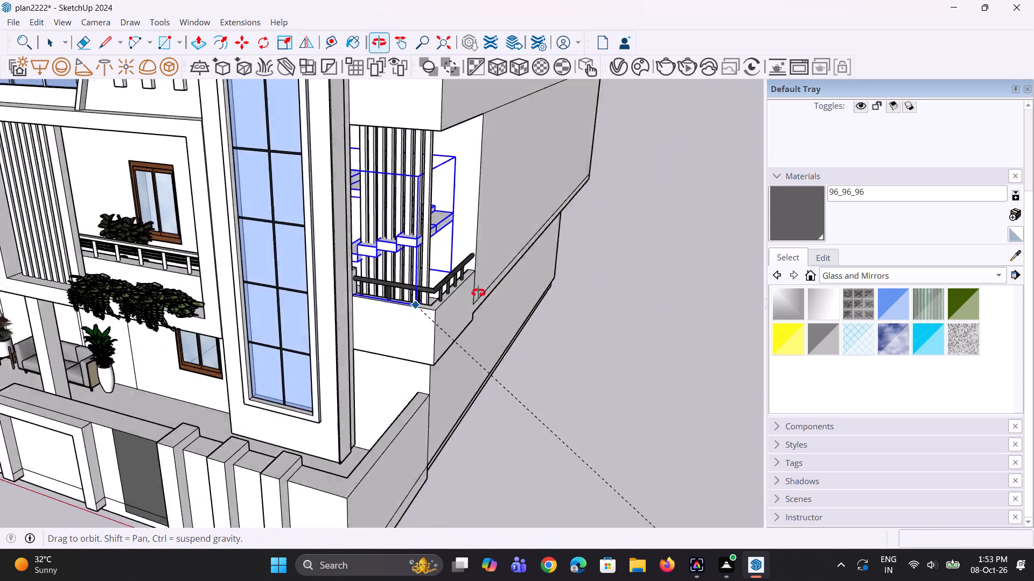
middle_drag(478, 293, 476, 277)
scroll(459, 274, up, 1)
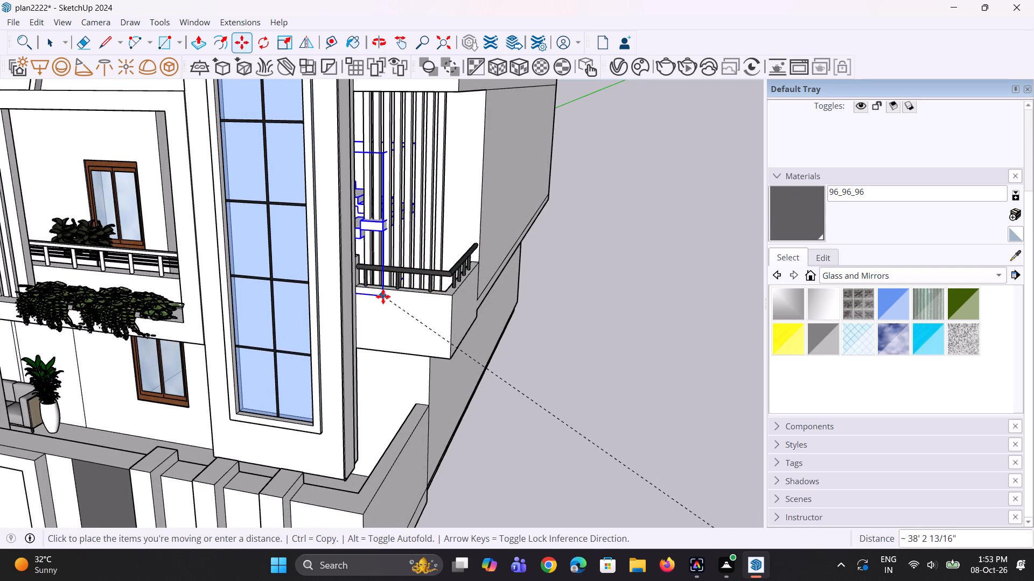
click(382, 339)
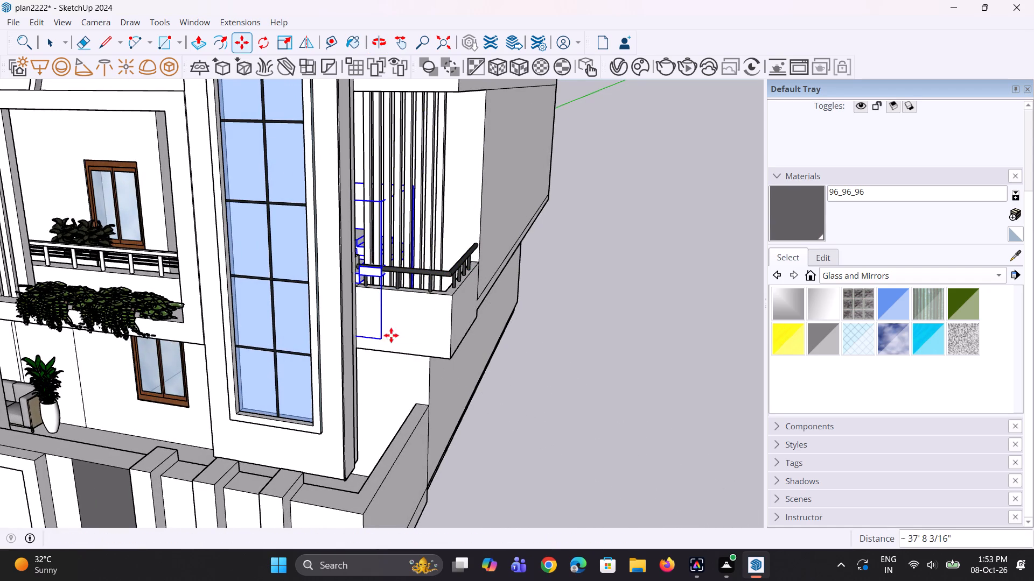
middle_drag(458, 310, 188, 358)
scroll(401, 314, up, 5)
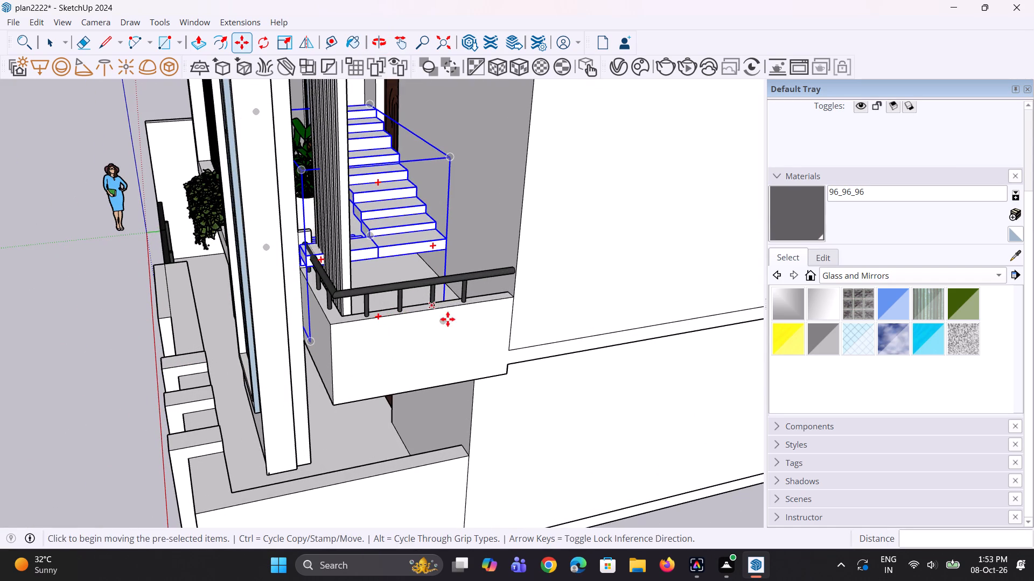
middle_drag(438, 299, 325, 278)
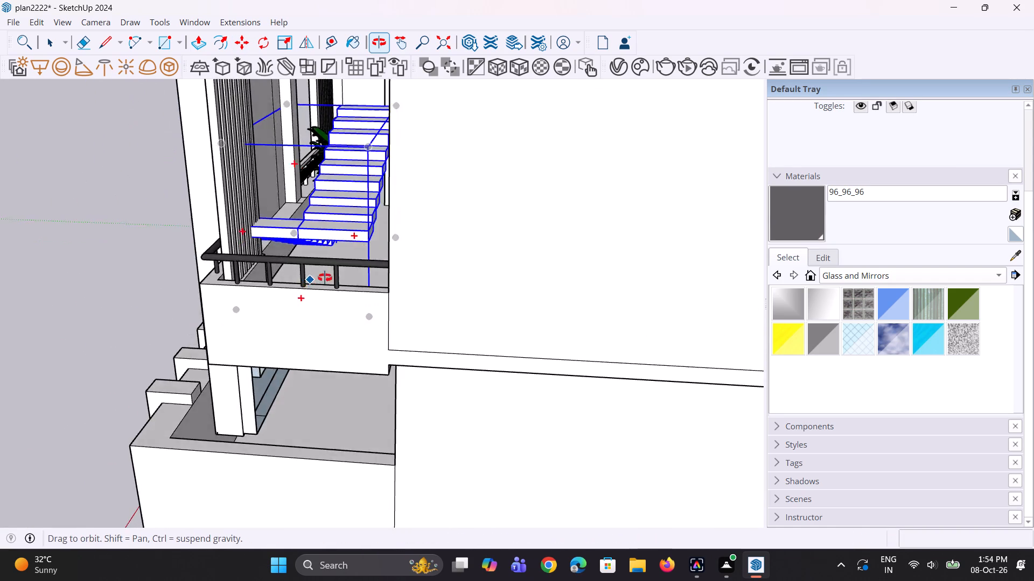
middle_drag(325, 278, 382, 258)
scroll(390, 308, down, 5)
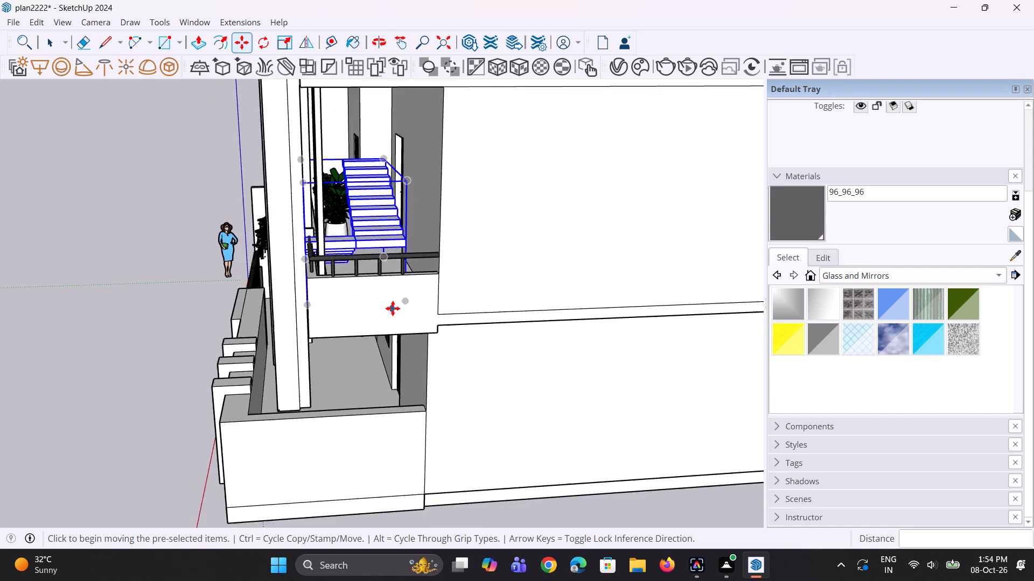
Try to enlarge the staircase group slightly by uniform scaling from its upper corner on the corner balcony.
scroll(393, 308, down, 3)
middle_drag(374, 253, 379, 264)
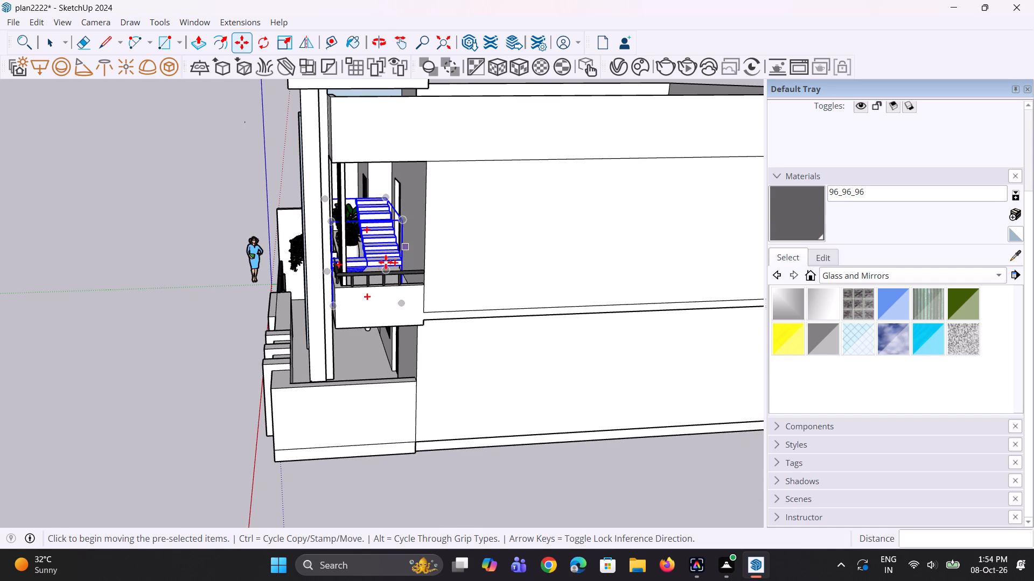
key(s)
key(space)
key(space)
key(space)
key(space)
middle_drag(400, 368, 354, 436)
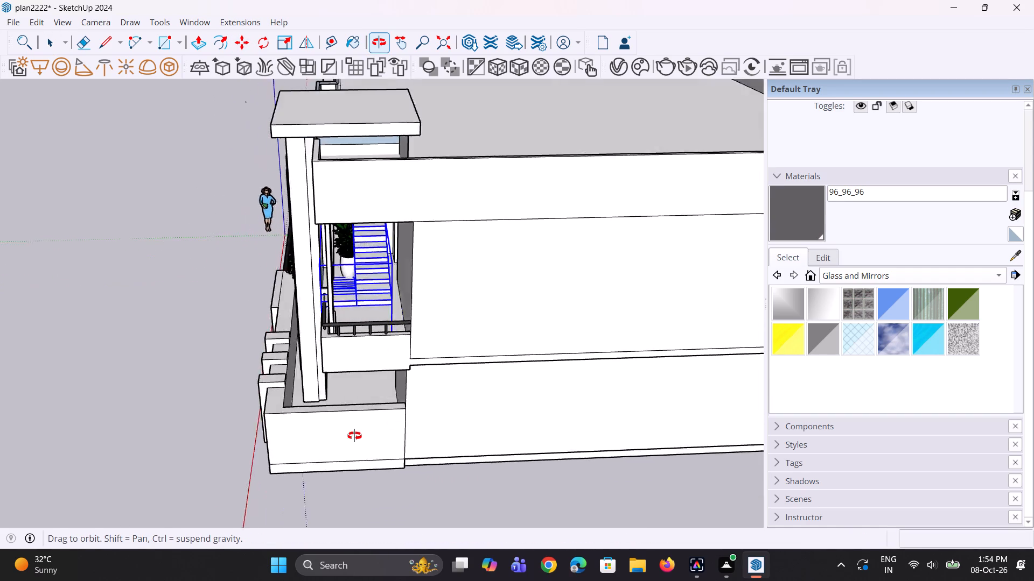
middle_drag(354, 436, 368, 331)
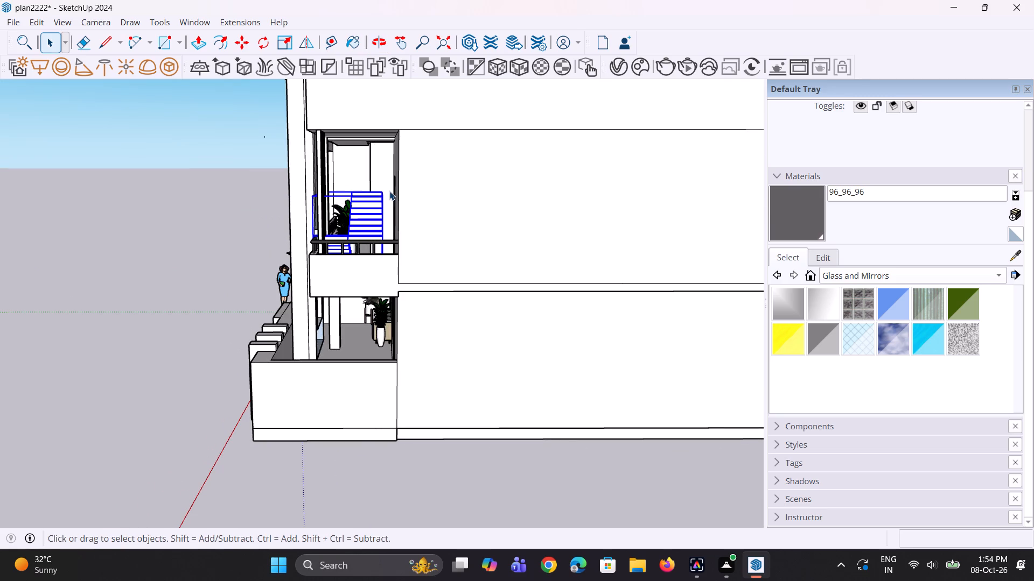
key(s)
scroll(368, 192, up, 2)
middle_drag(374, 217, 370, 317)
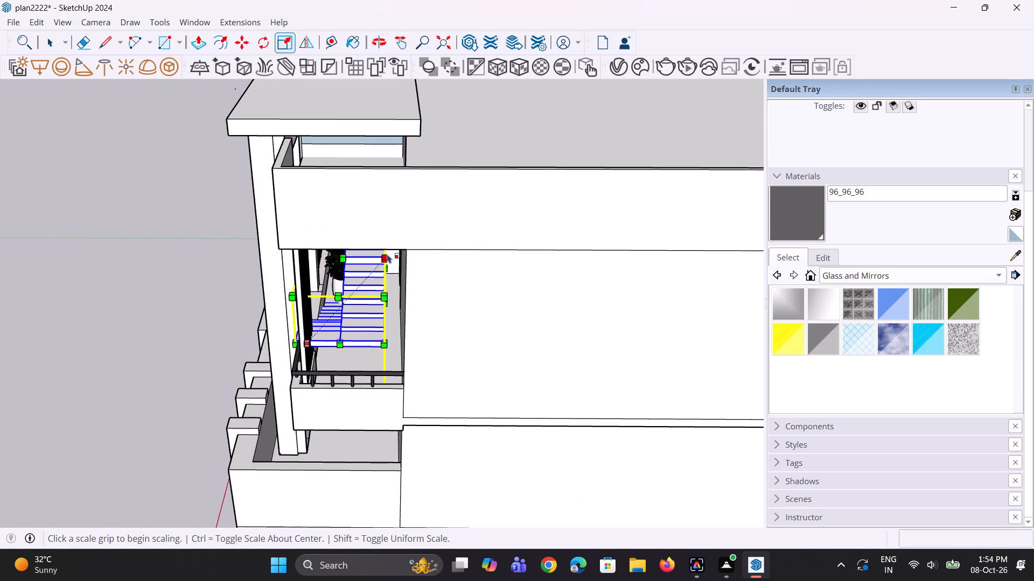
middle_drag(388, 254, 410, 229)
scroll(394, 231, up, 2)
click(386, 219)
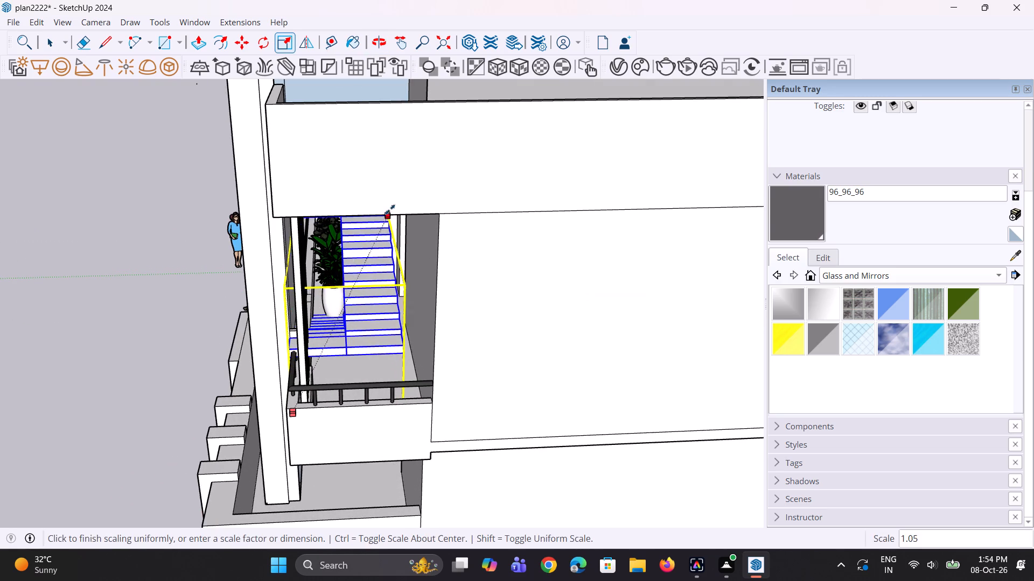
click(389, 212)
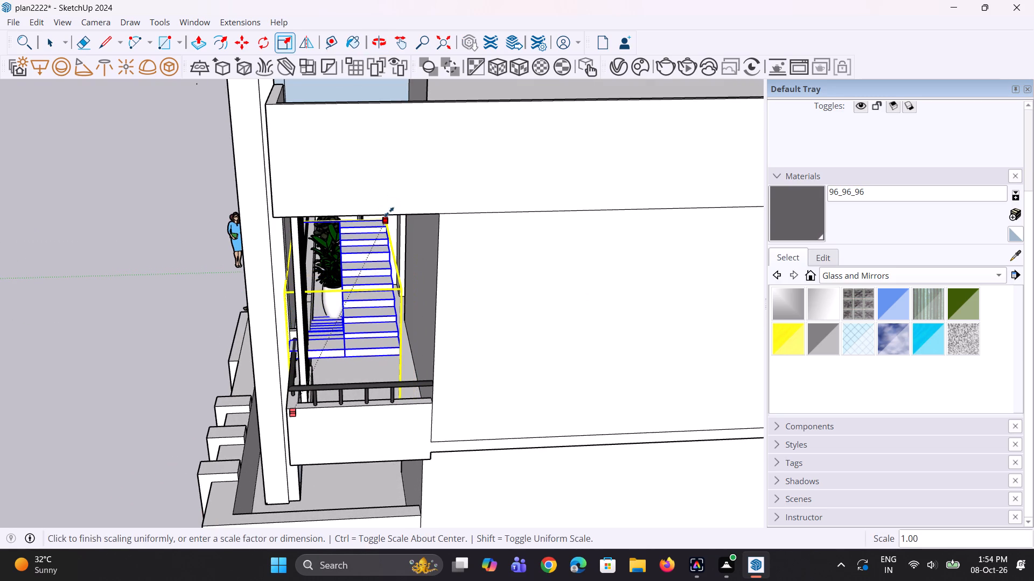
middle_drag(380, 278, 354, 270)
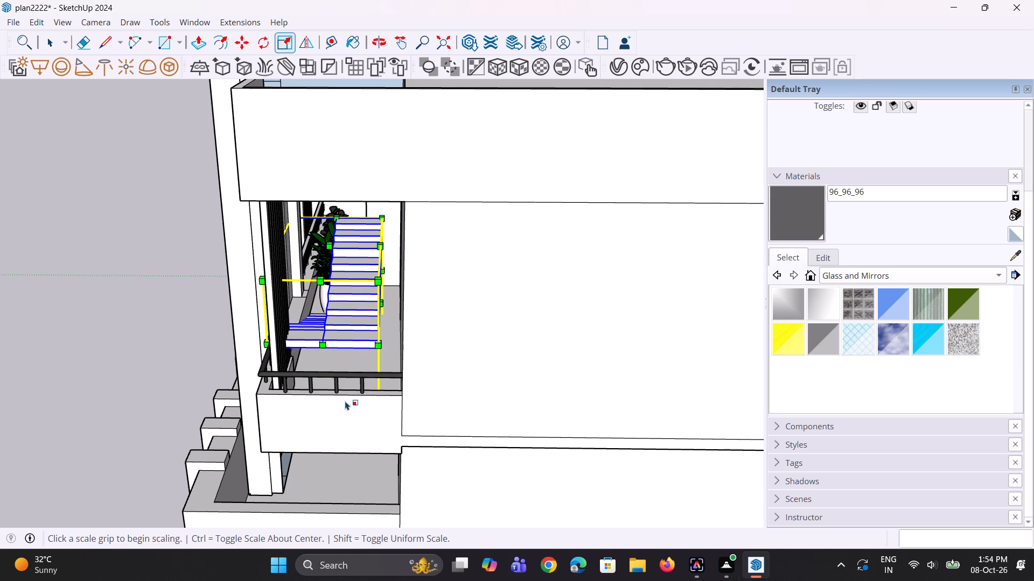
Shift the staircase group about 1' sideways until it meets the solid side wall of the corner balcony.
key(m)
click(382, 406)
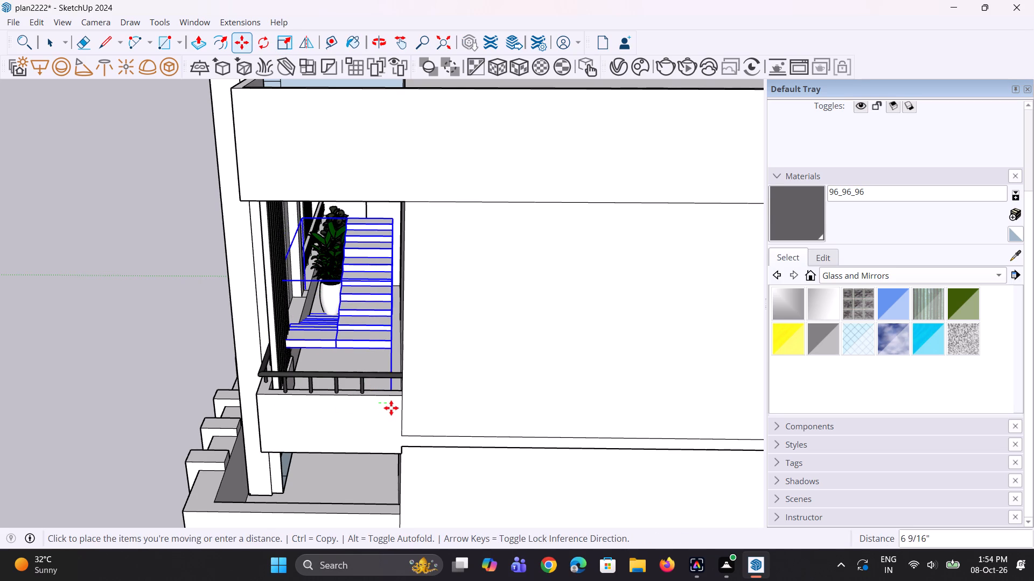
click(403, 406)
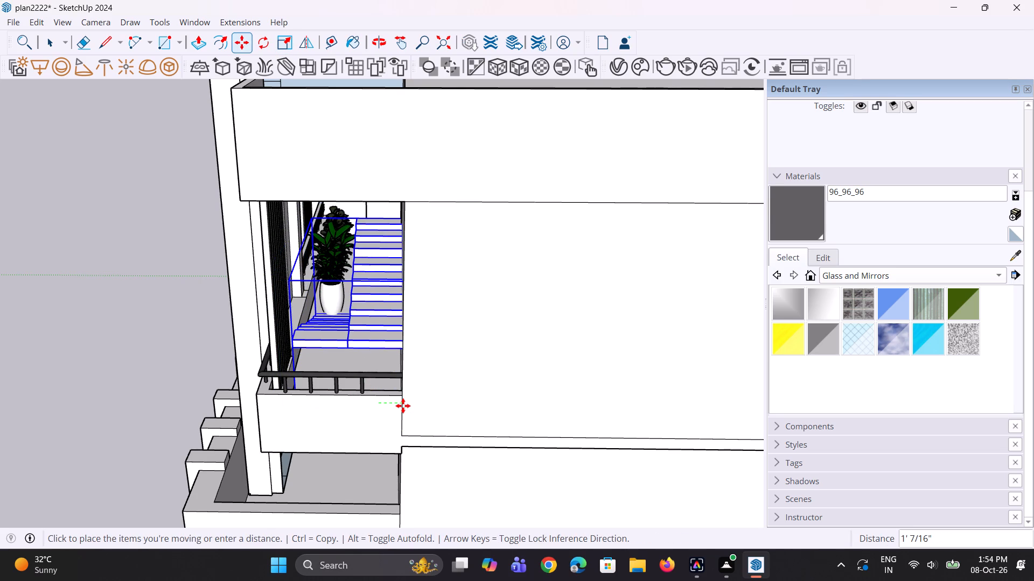
Move the staircase group about 15' 5" out of the corner balcony to the open space beside the house.
middle_drag(322, 430, 504, 415)
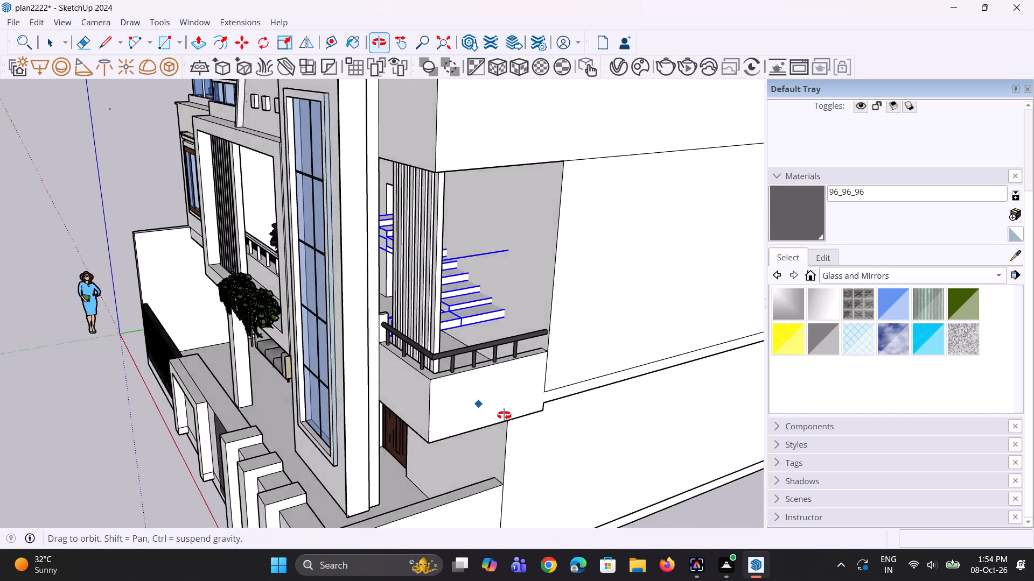
middle_drag(504, 415, 834, 384)
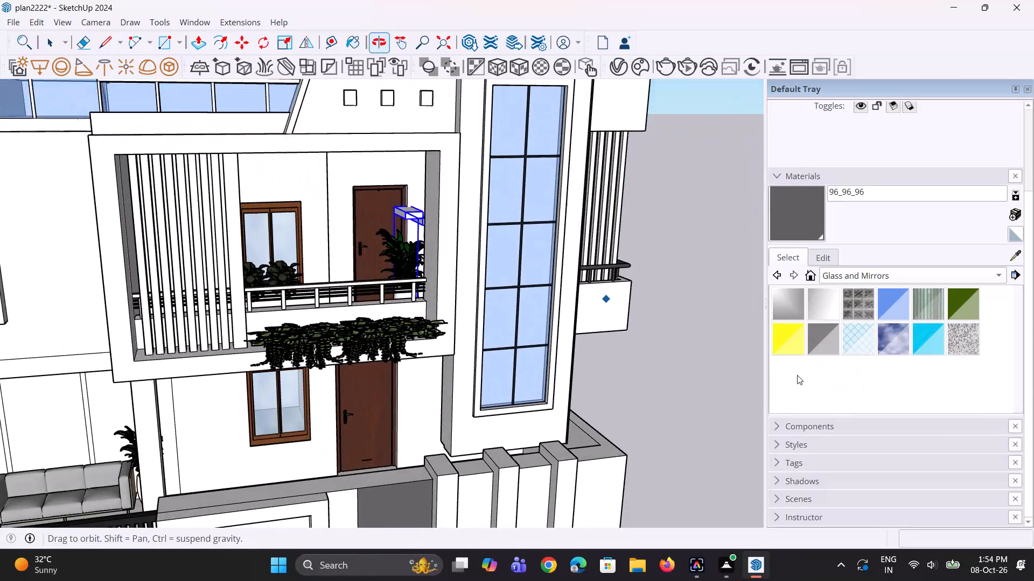
scroll(675, 356, up, 1)
scroll(444, 322, down, 8)
scroll(561, 327, up, 2)
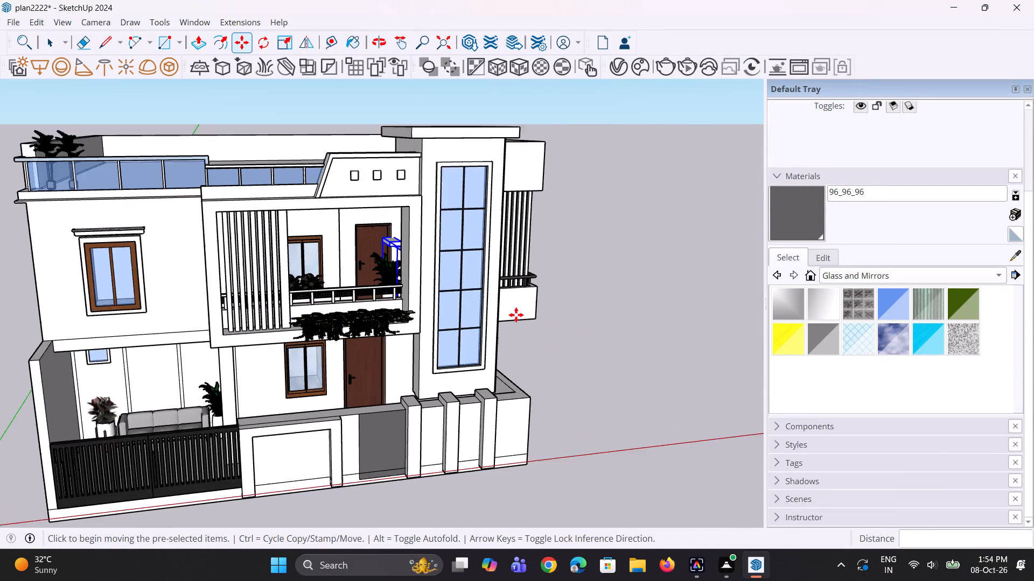
click(495, 311)
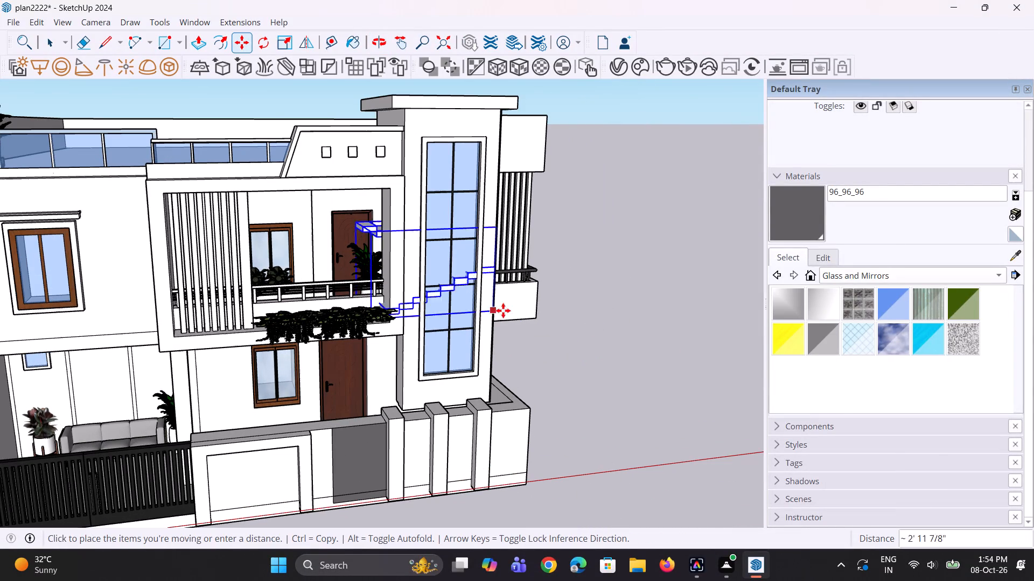
click(679, 294)
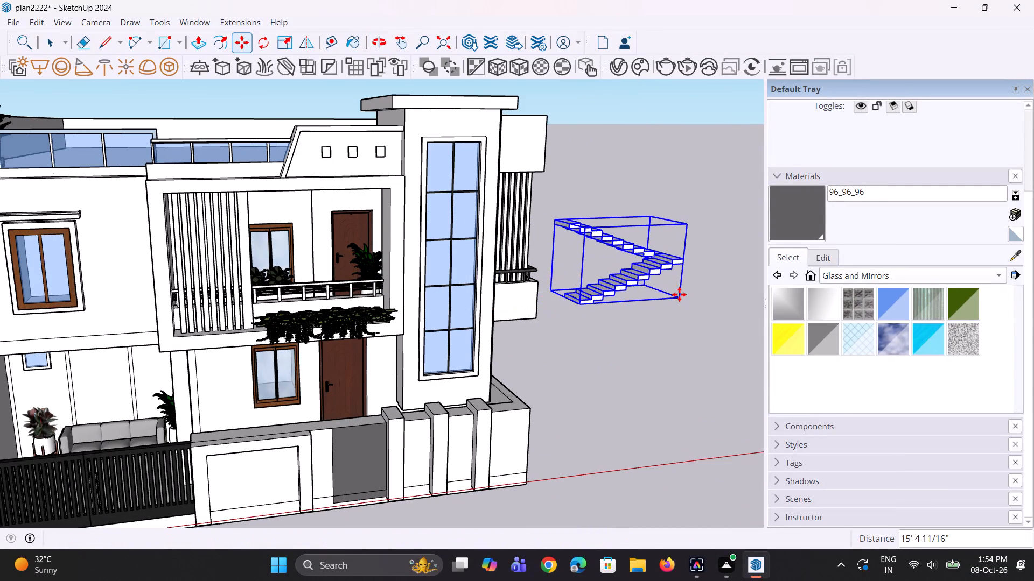
key(space)
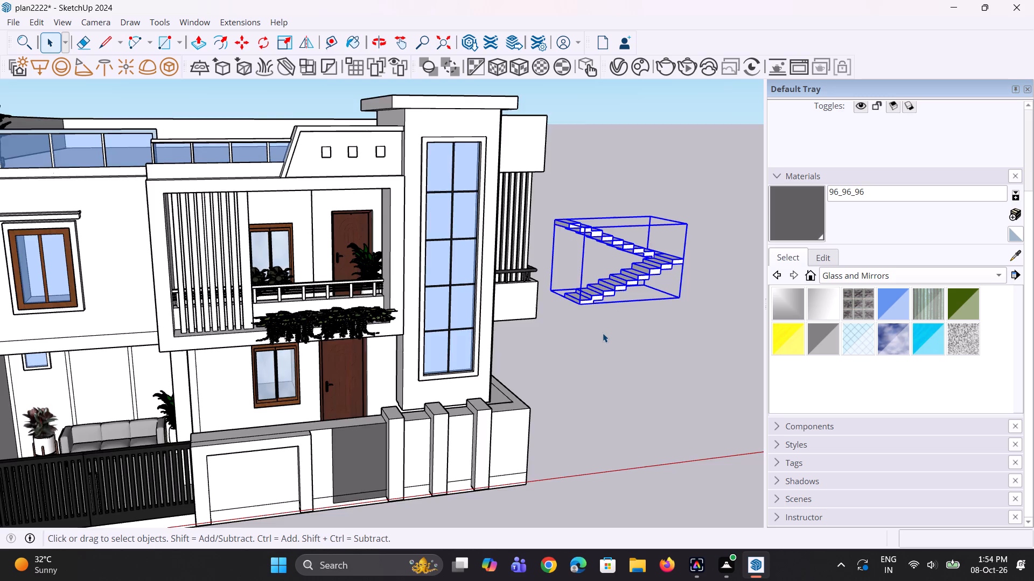
Examine the front facade, roof terrace railing and vertical balcony slats from several angles and clear the staircase selection.
scroll(603, 333, up, 3)
scroll(542, 334, down, 5)
middle_drag(510, 345, 541, 345)
scroll(569, 316, up, 2)
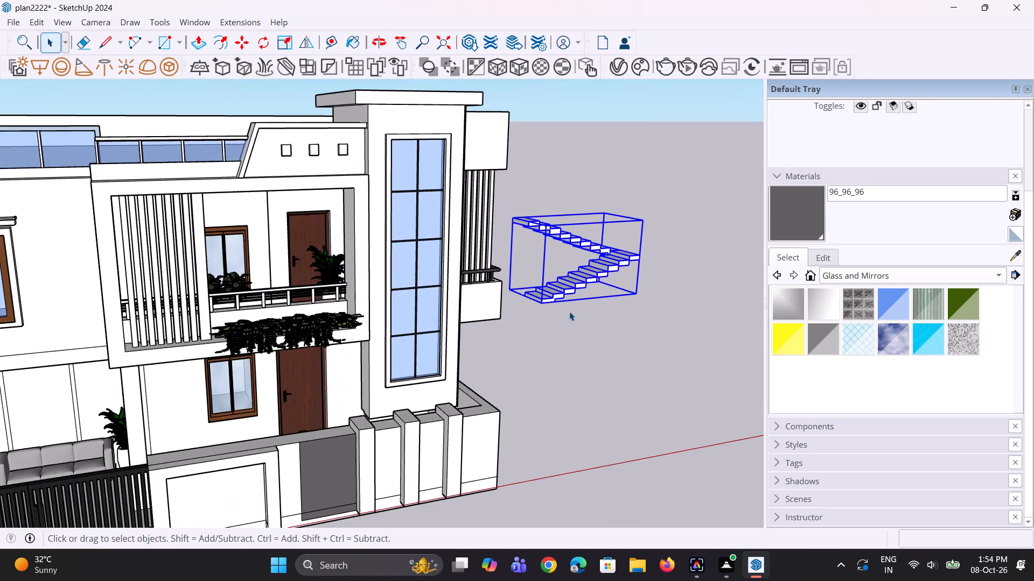
scroll(569, 311, down, 4)
middle_drag(569, 311, 462, 321)
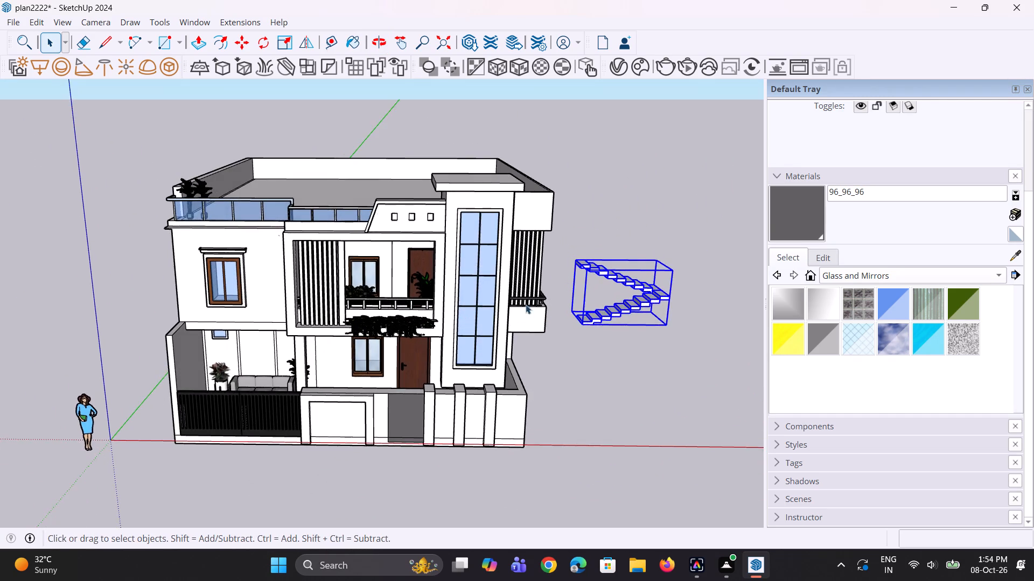
scroll(540, 296, up, 2)
scroll(583, 315, down, 4)
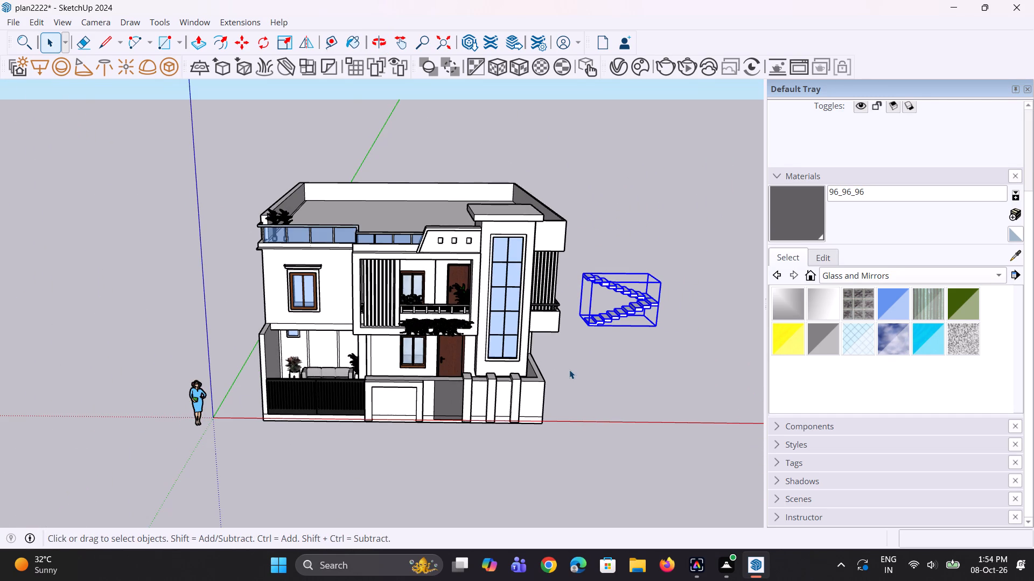
key(space)
key(space)
middle_drag(517, 286, 505, 267)
scroll(314, 224, up, 2)
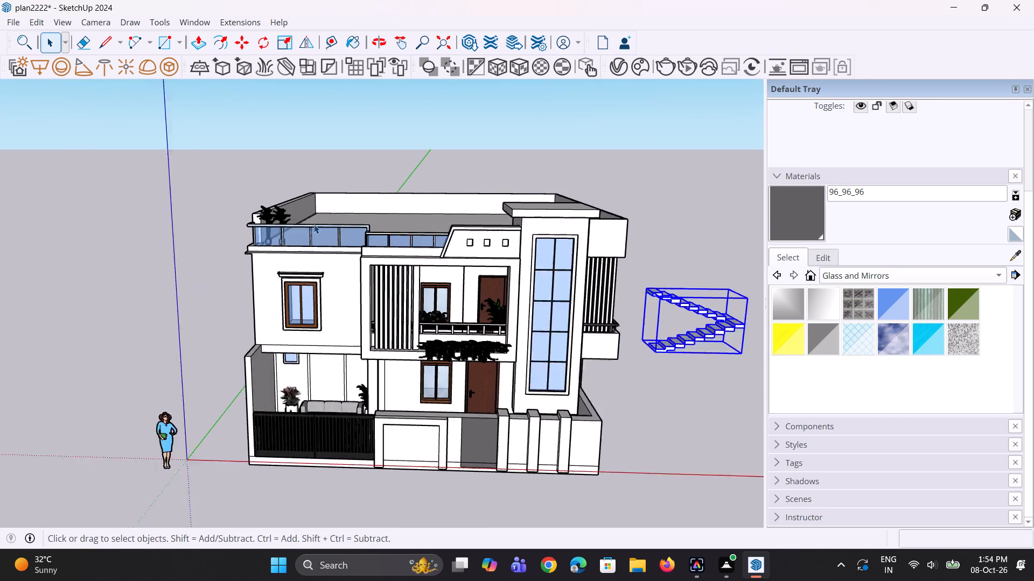
scroll(314, 224, up, 7)
middle_drag(325, 240, 355, 248)
scroll(292, 213, down, 4)
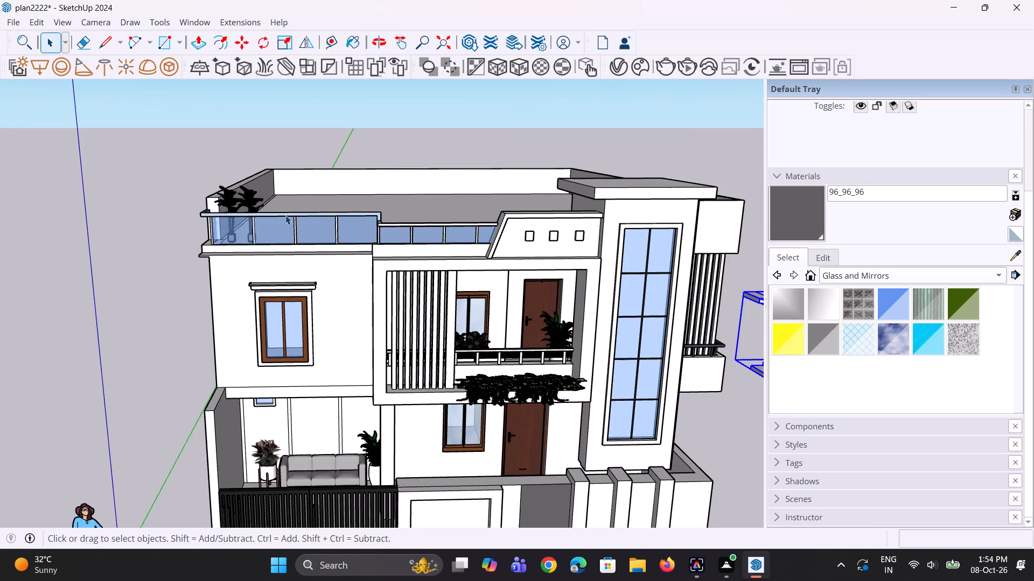
middle_drag(285, 215, 292, 215)
scroll(465, 265, up, 1)
scroll(465, 265, down, 3)
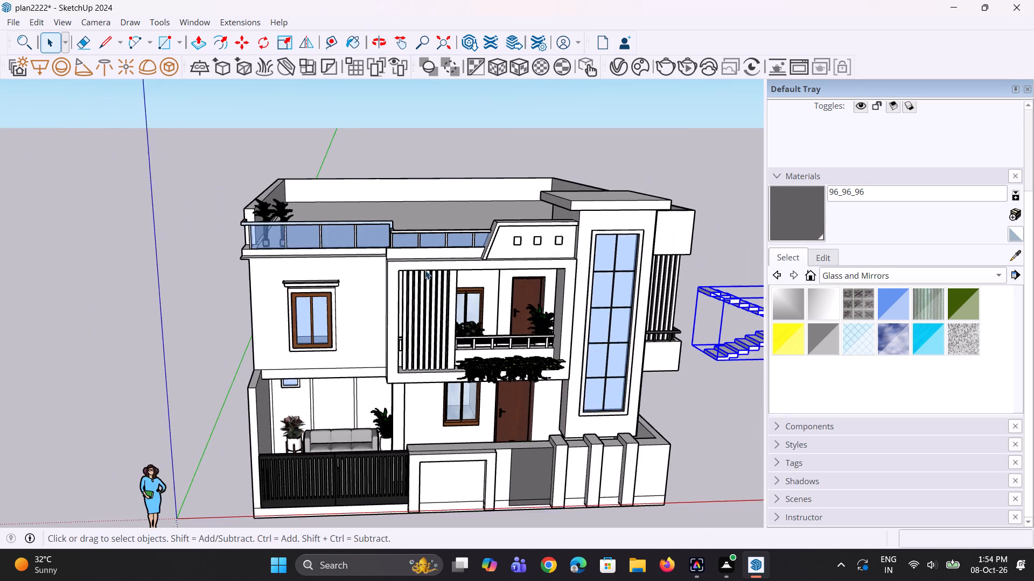
scroll(425, 270, down, 3)
middle_drag(435, 332, 412, 317)
scroll(407, 328, up, 6)
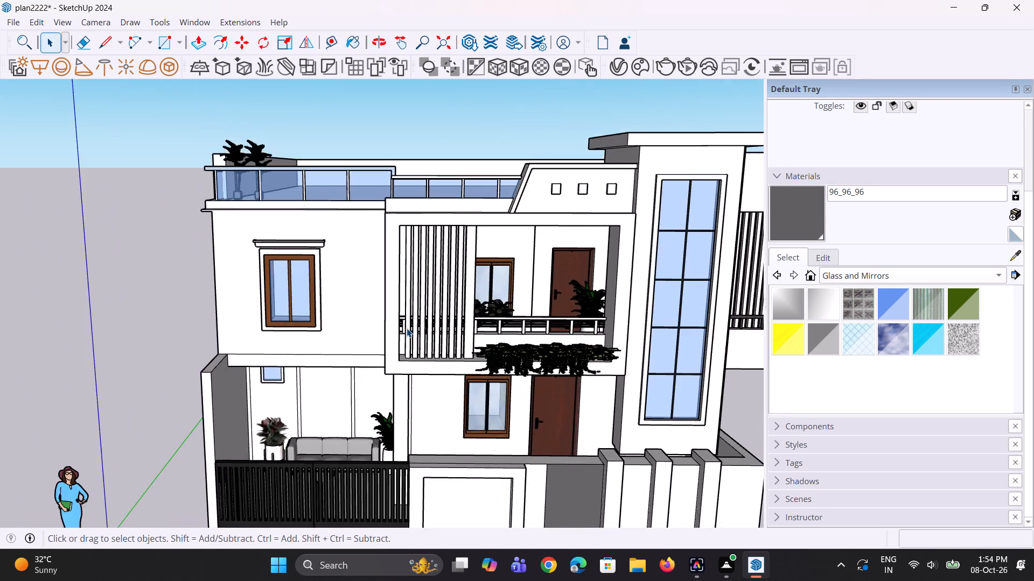
scroll(407, 328, up, 4)
middle_drag(404, 330, 434, 334)
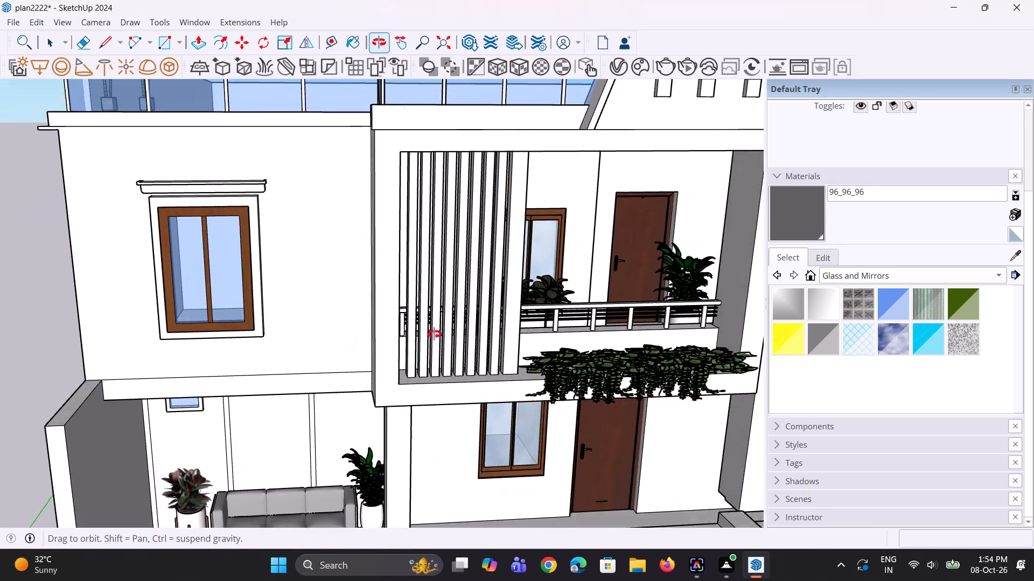
middle_drag(434, 334, 382, 311)
scroll(406, 373, up, 2)
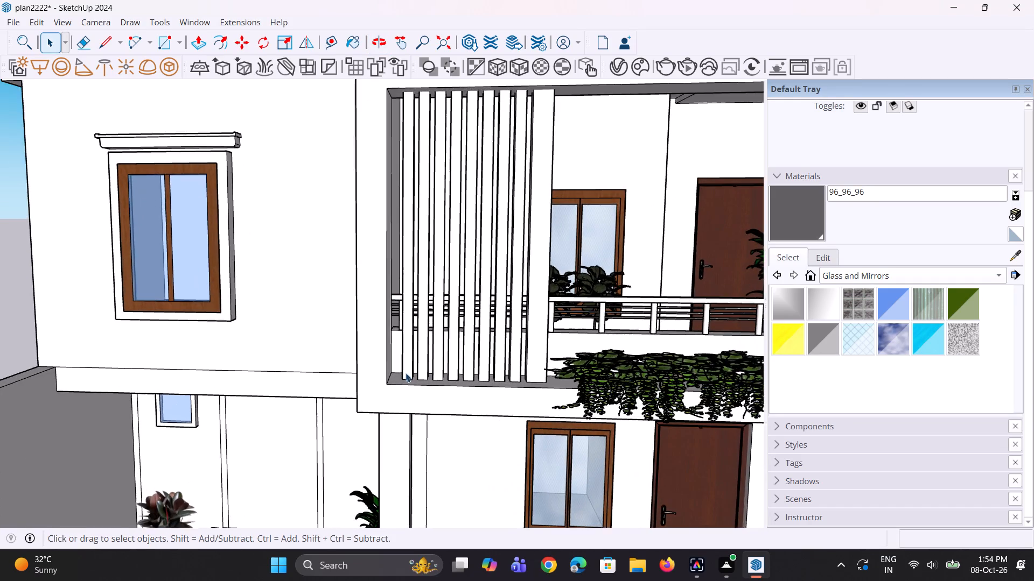
scroll(406, 373, up, 1)
middle_click(405, 373)
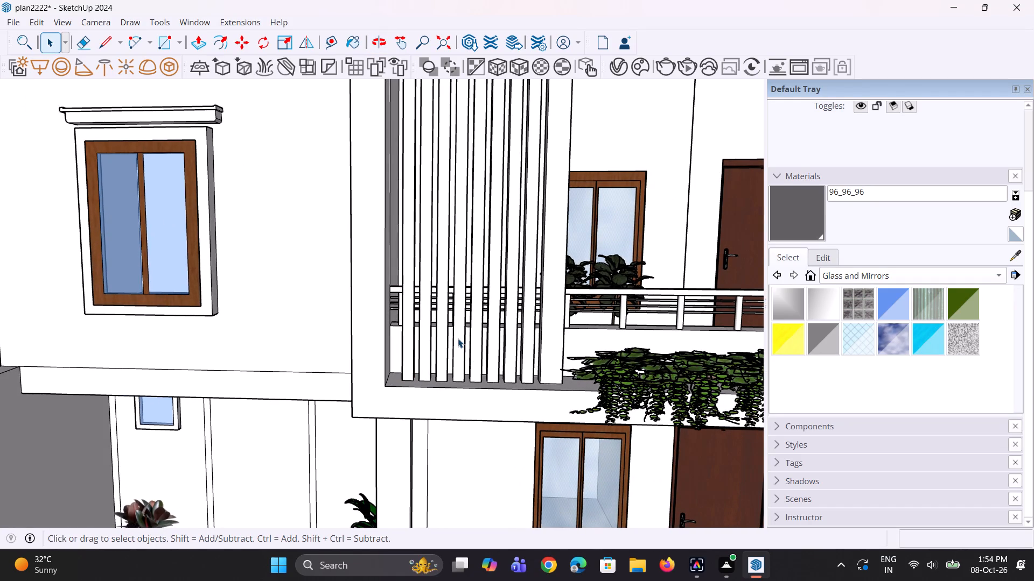
scroll(452, 341, down, 7)
click(117, 258)
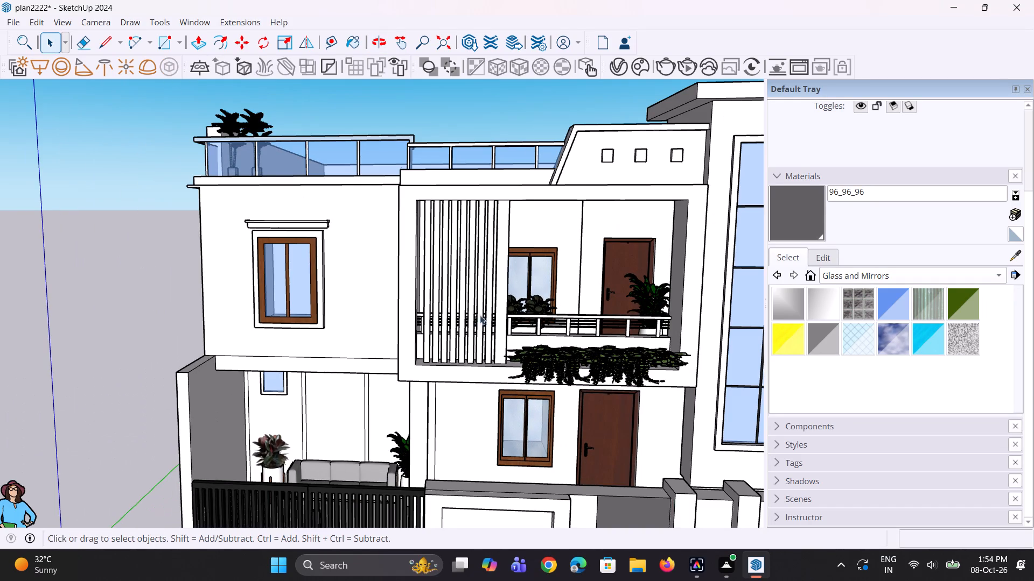
Examine the whole front elevation, with its tower window and slatted corner balcony, from low viewpoints.
scroll(568, 343, down, 1)
middle_drag(569, 341, 536, 294)
scroll(325, 297, down, 4)
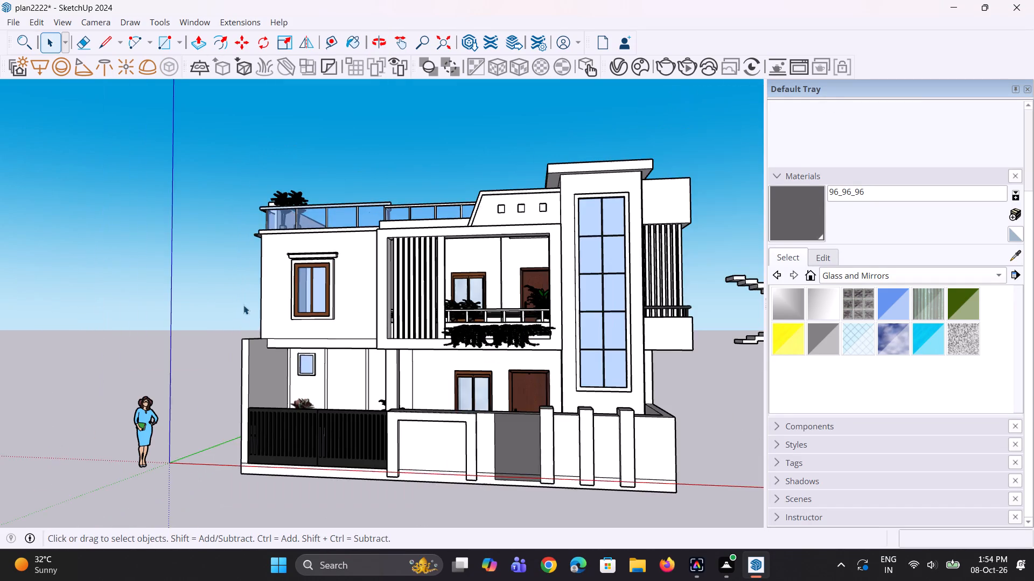
middle_drag(127, 336, 114, 350)
scroll(777, 393, up, 2)
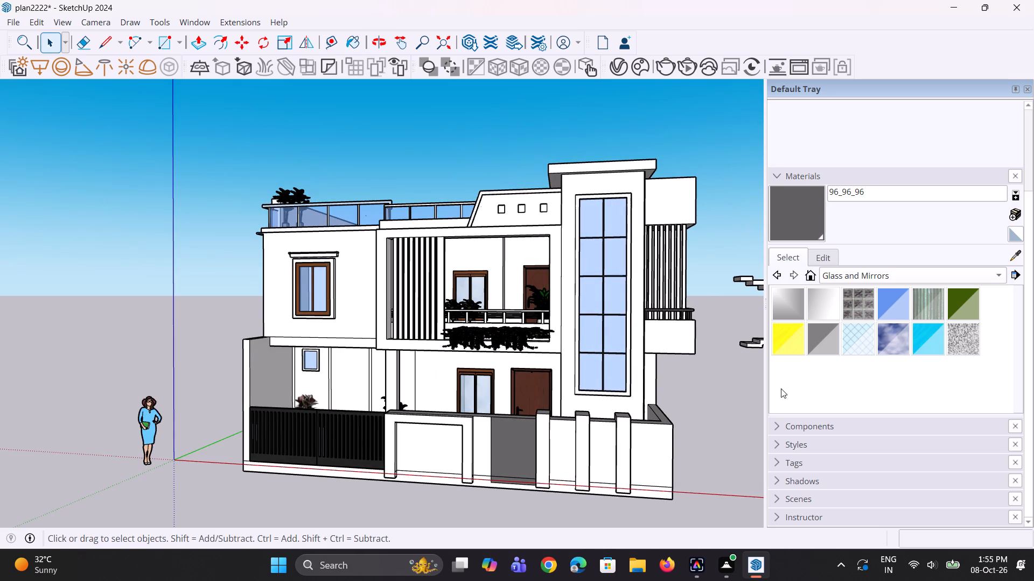
scroll(726, 379, up, 6)
scroll(726, 370, down, 1)
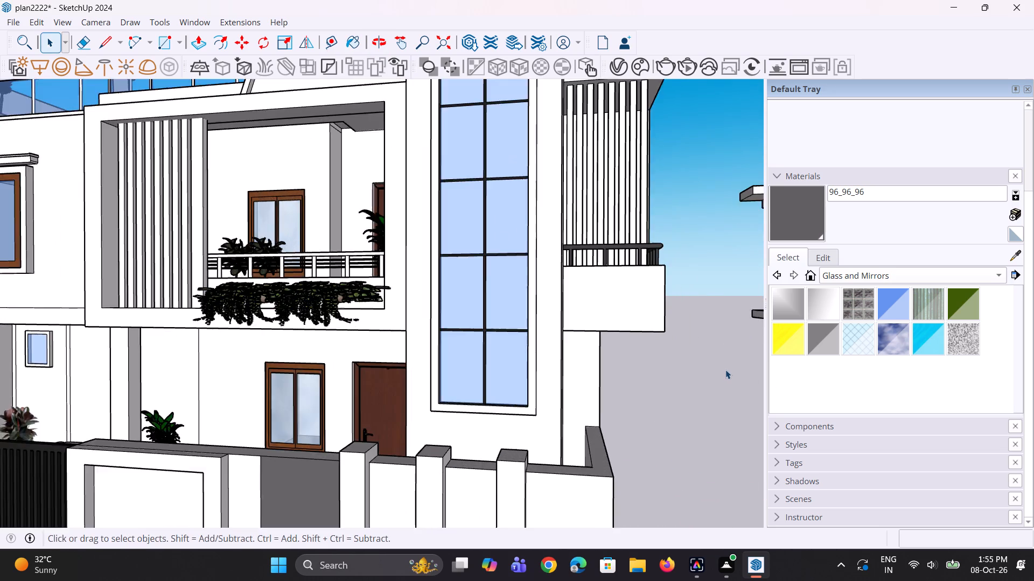
scroll(725, 370, down, 5)
middle_drag(670, 374, 673, 358)
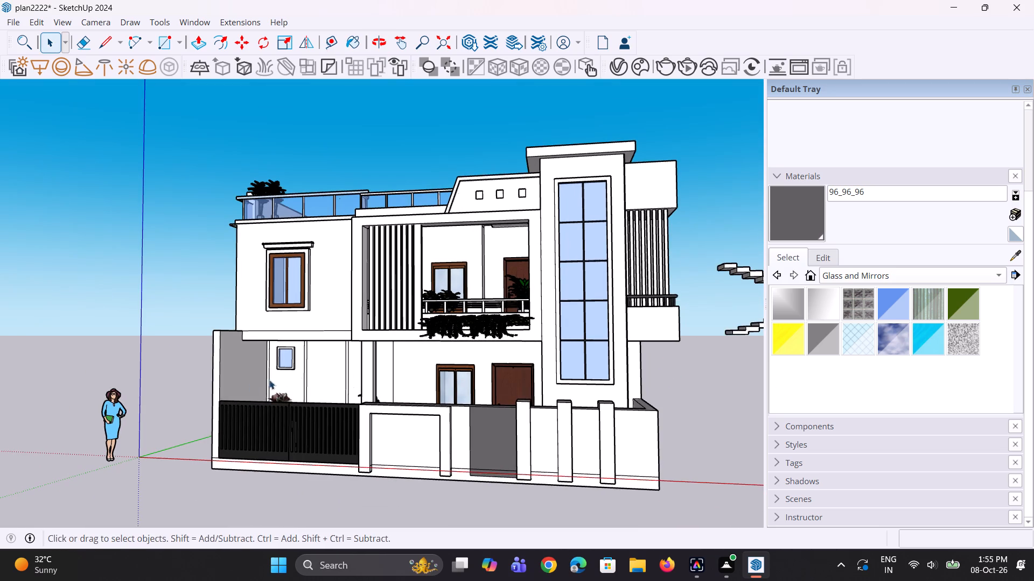
middle_drag(163, 444, 230, 456)
scroll(387, 344, up, 2)
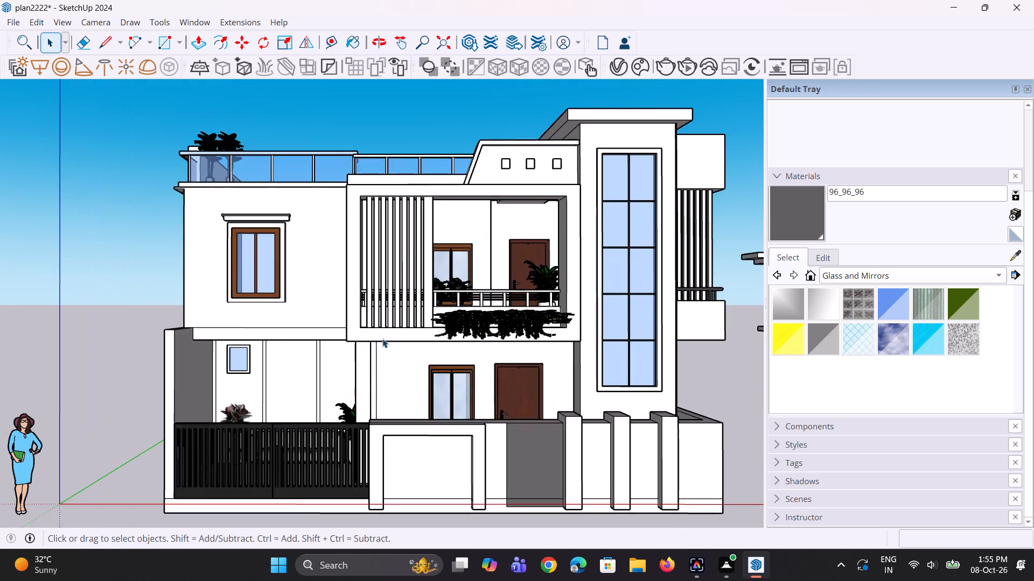
scroll(375, 342, down, 4)
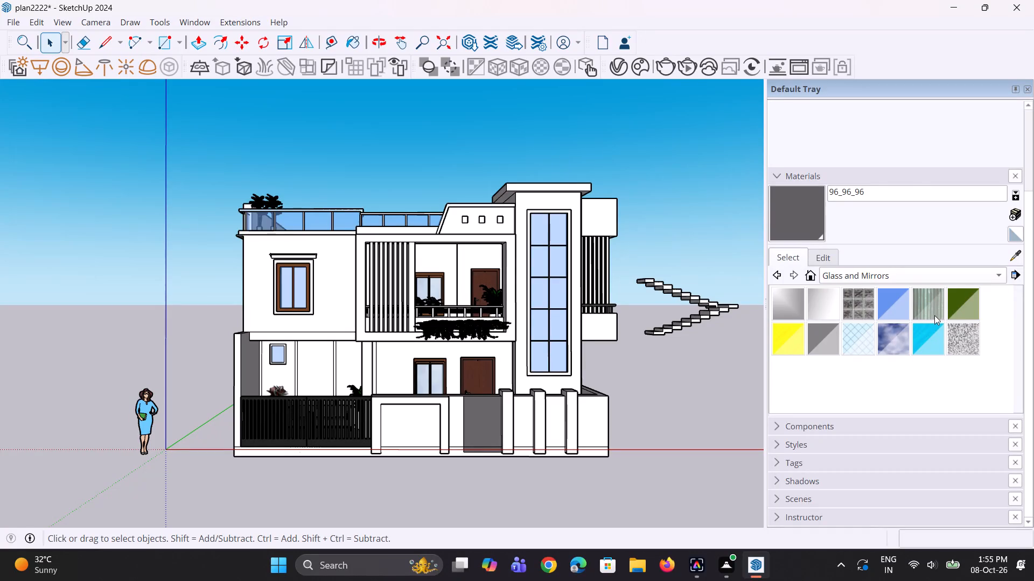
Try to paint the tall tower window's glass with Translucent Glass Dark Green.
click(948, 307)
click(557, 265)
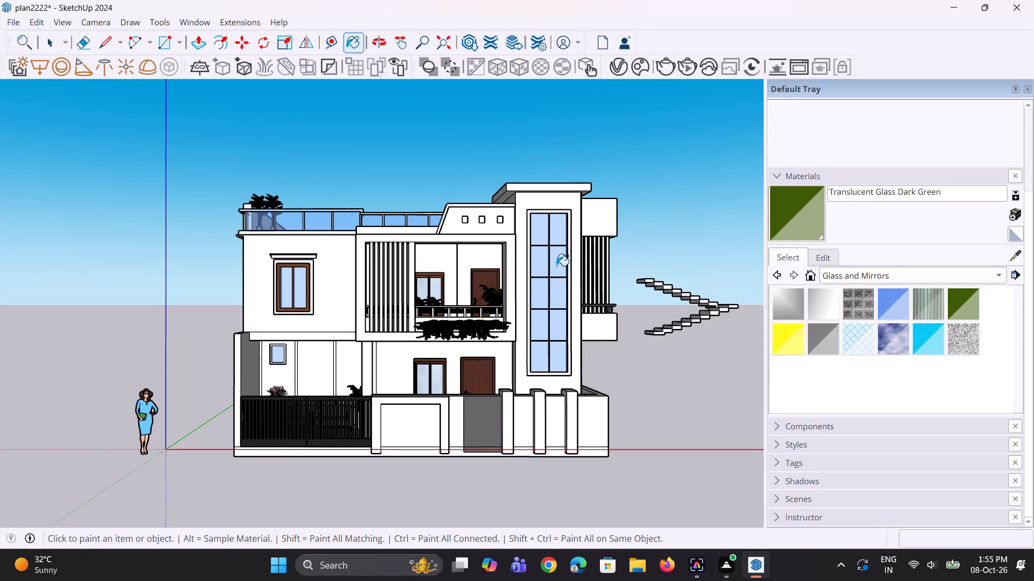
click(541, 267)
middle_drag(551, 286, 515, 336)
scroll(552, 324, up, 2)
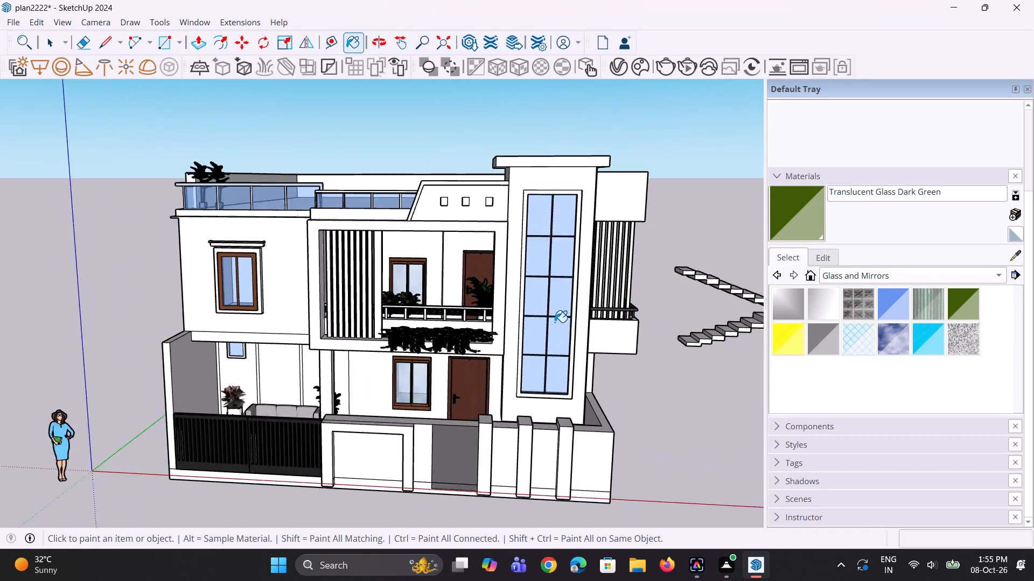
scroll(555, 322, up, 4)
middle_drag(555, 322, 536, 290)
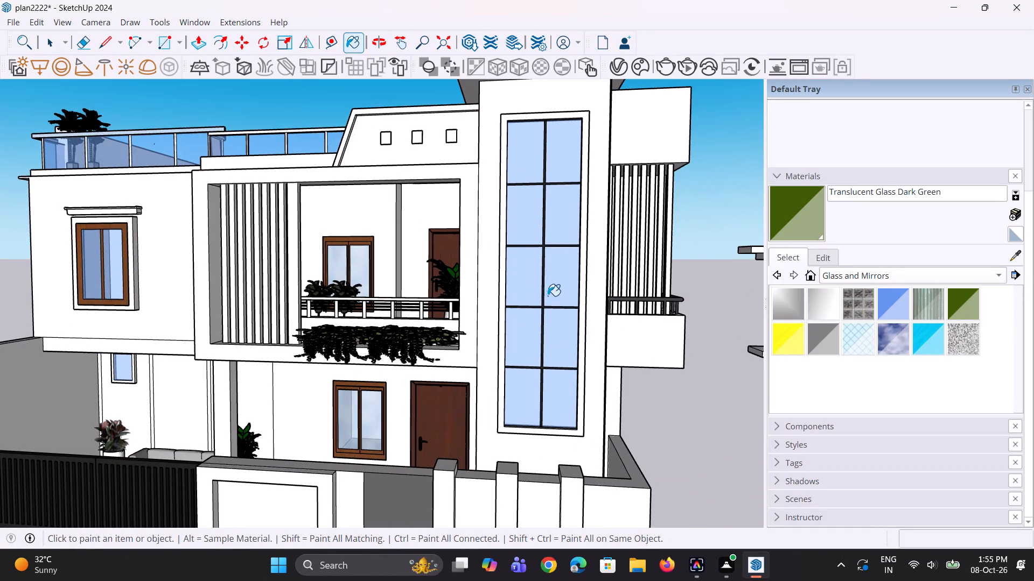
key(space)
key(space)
Select the whole staircase group standing beside the house.
scroll(435, 304, down, 6)
middle_drag(340, 398, 464, 414)
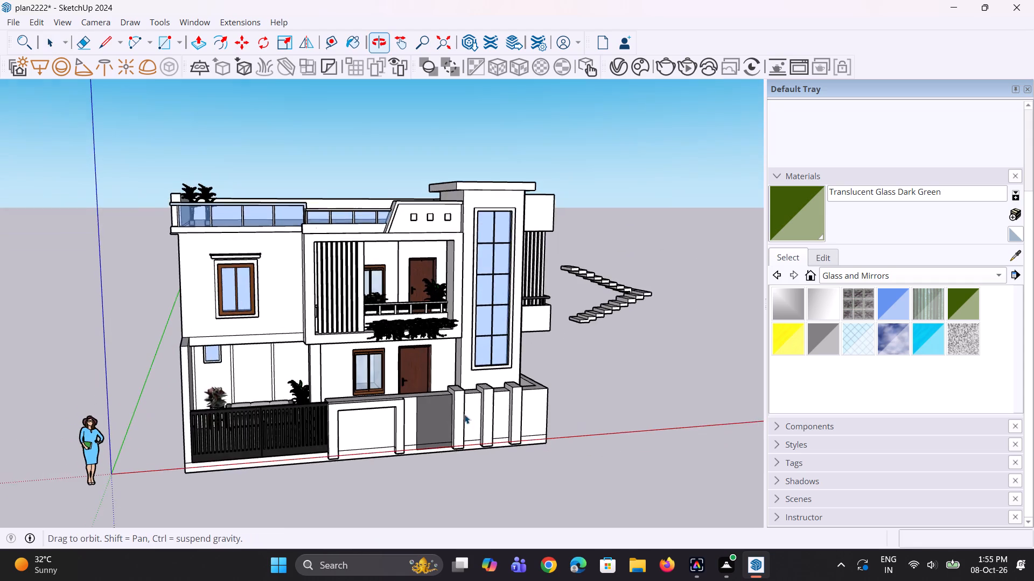
scroll(560, 349, up, 2)
drag(556, 229, 683, 344)
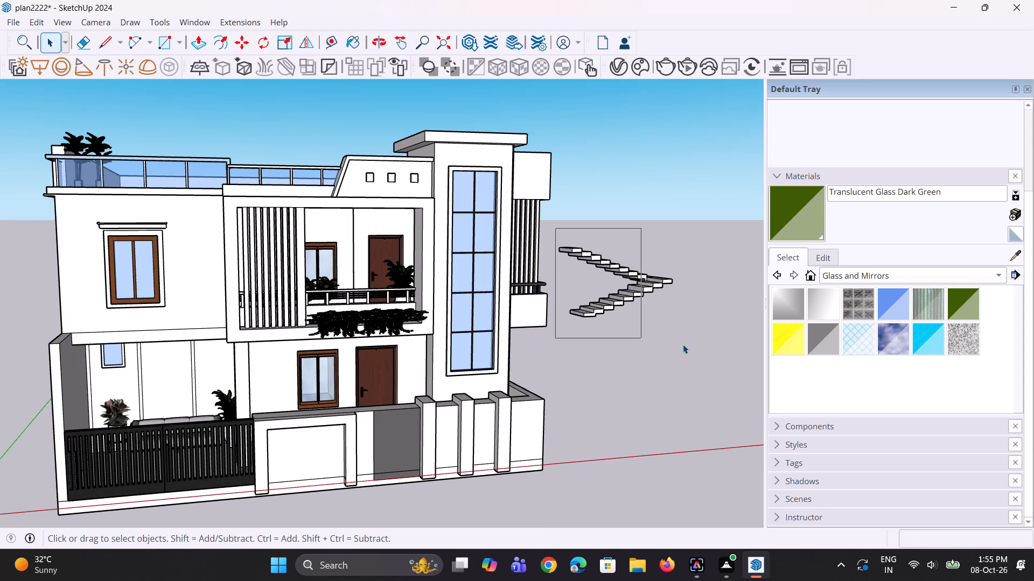
drag(683, 344, 712, 352)
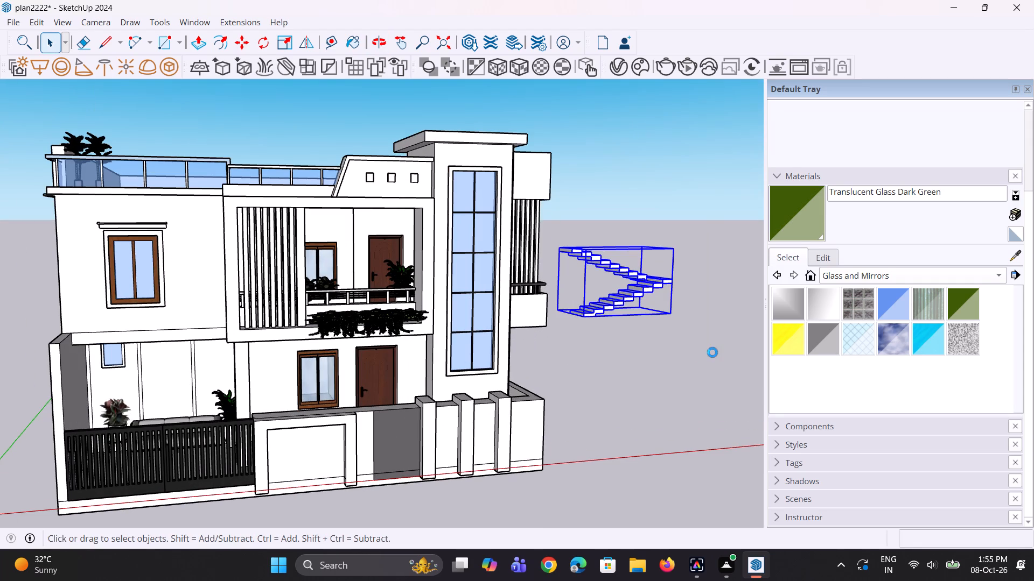
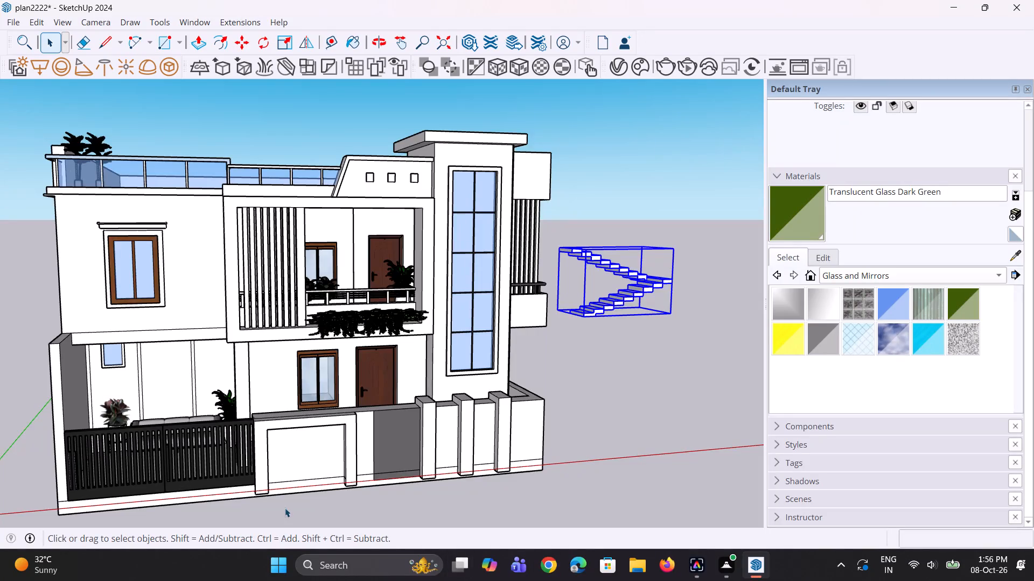
Examine the white house's front façade, roof and the detached staircase beside it from several distances and angles.
scroll(277, 474, down, 10)
middle_drag(560, 364, 553, 348)
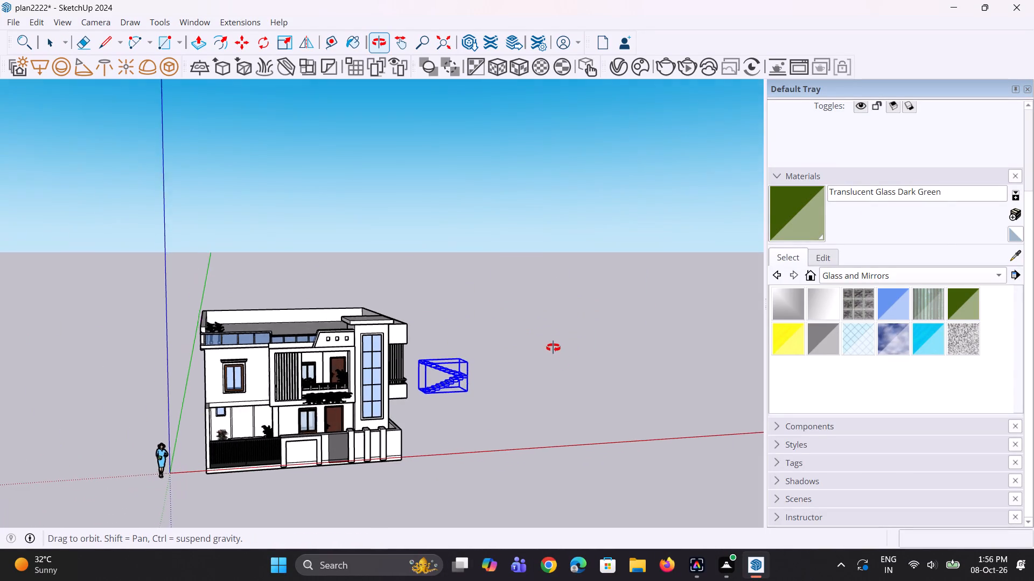
middle_drag(553, 348, 553, 346)
scroll(425, 339, up, 6)
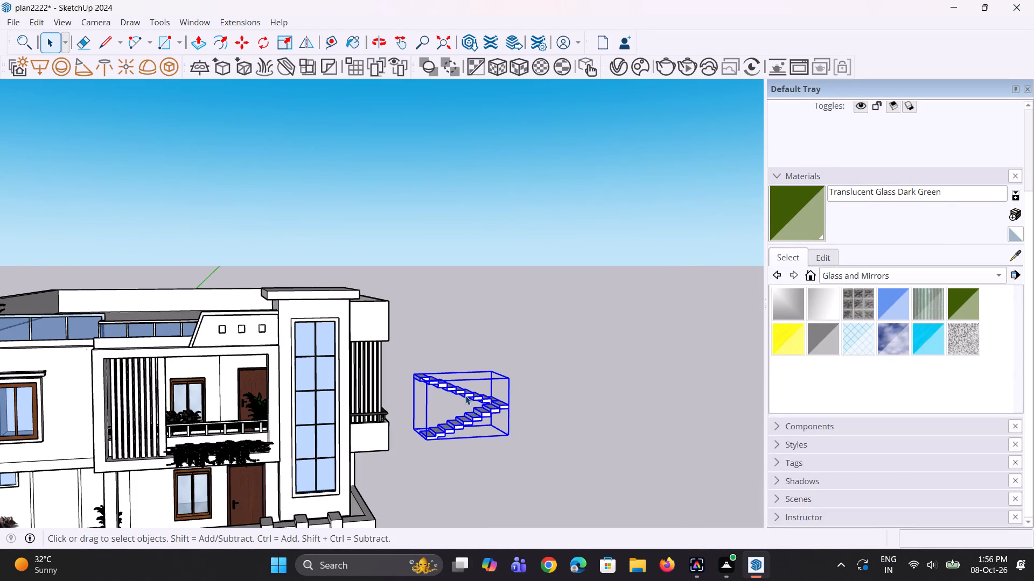
key(space)
click(526, 365)
scroll(449, 371, down, 3)
middle_drag(410, 393, 414, 409)
scroll(41, 329, up, 2)
middle_drag(52, 345, 60, 377)
scroll(150, 325, down, 3)
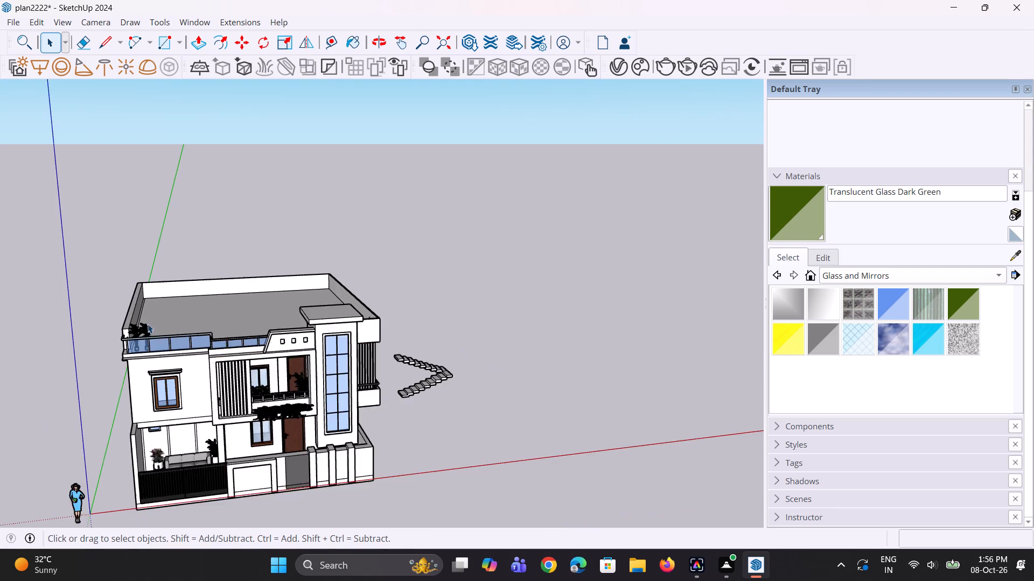
scroll(148, 324, down, 5)
scroll(464, 378, up, 4)
scroll(441, 346, down, 4)
middle_drag(437, 327, 429, 313)
scroll(146, 347, up, 2)
middle_drag(86, 377, 138, 411)
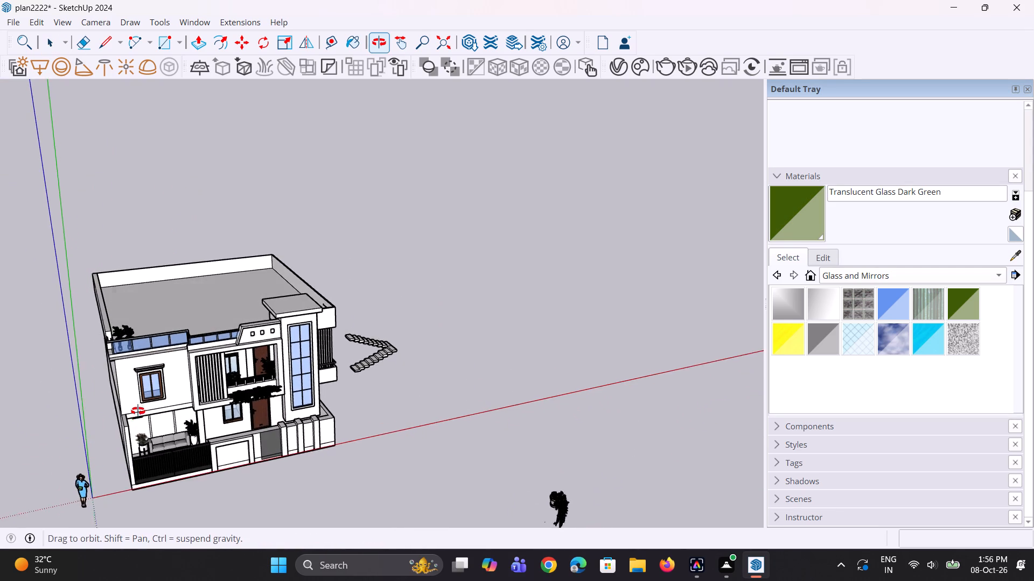
middle_drag(138, 411, 135, 406)
scroll(204, 381, up, 1)
scroll(209, 379, down, 4)
middle_drag(262, 376, 263, 367)
scroll(304, 371, up, 2)
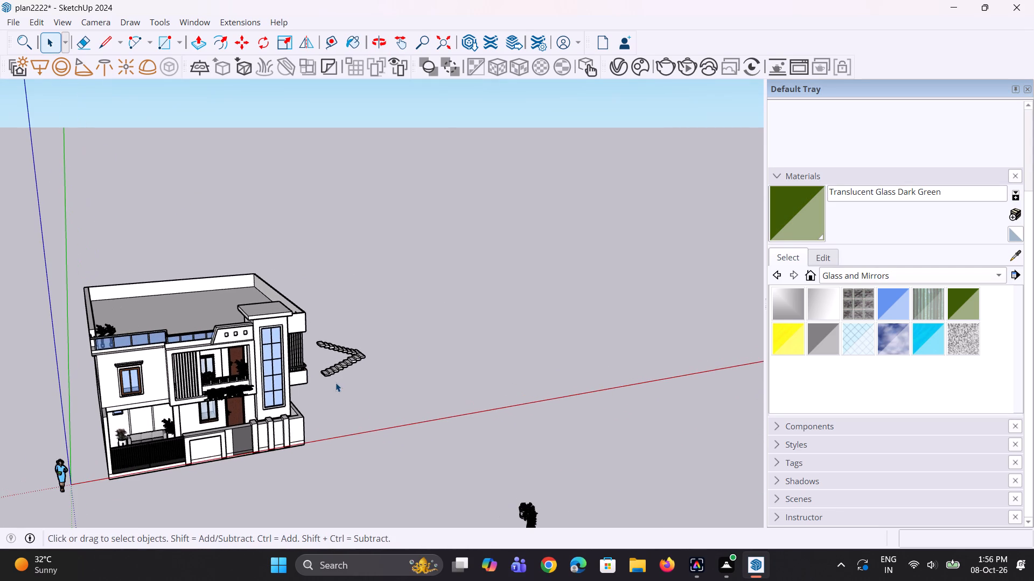
click(362, 356)
click(383, 372)
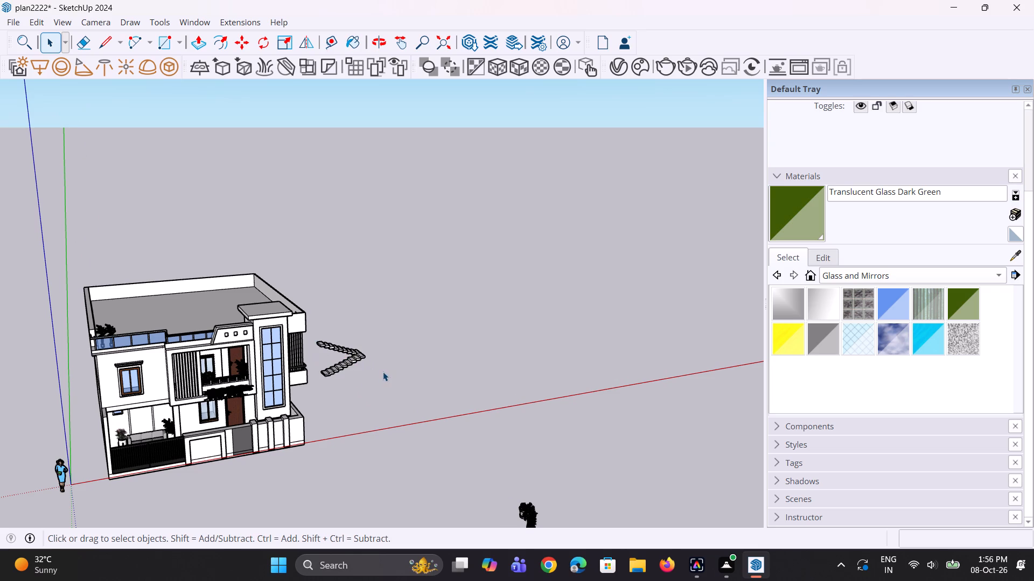
scroll(312, 363, down, 2)
middle_drag(271, 365, 247, 355)
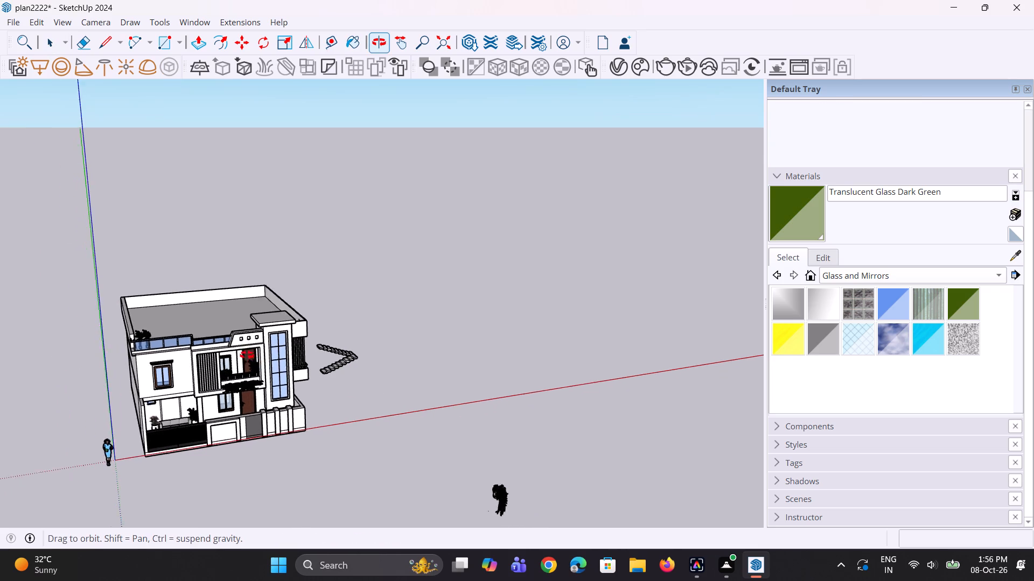
middle_drag(247, 355, 246, 355)
middle_drag(471, 290, 466, 273)
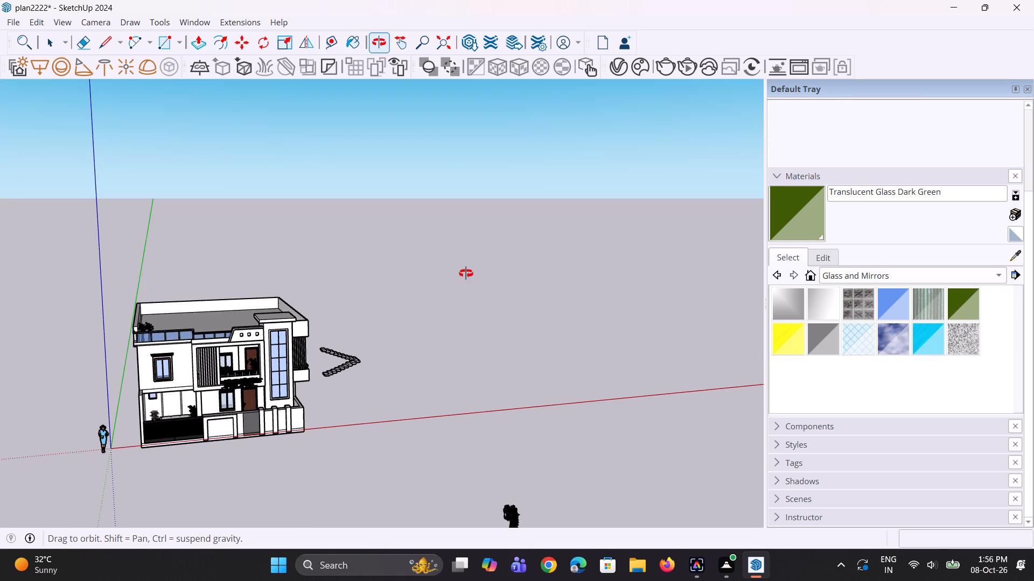
middle_drag(466, 273, 454, 286)
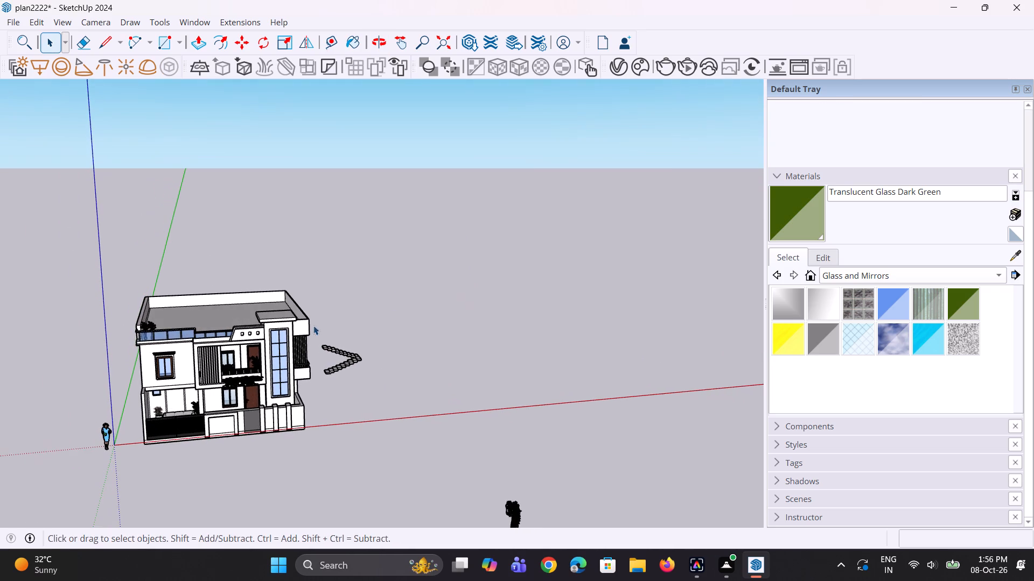
middle_drag(134, 389, 144, 411)
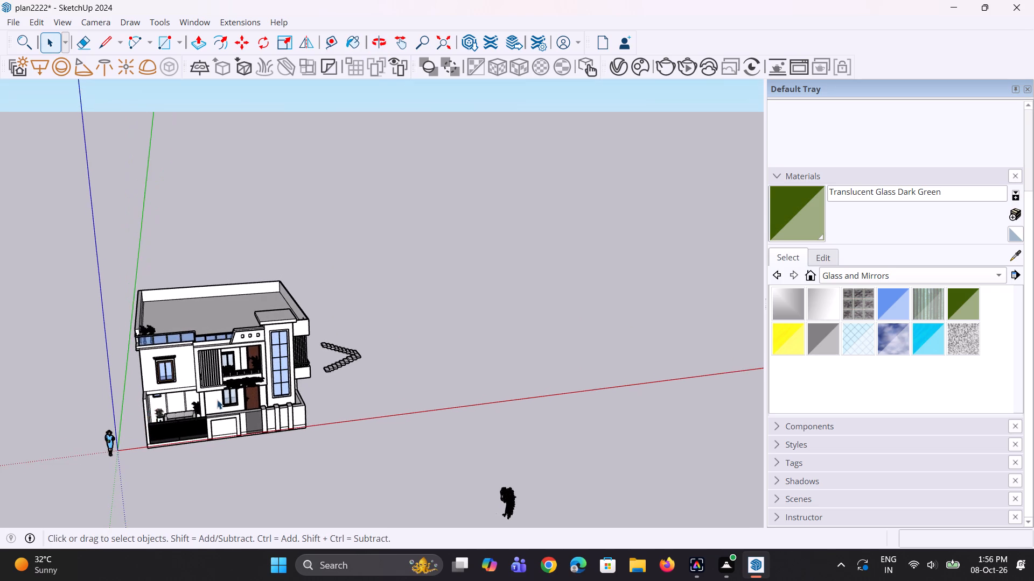
scroll(217, 400, up, 5)
middle_drag(223, 437, 219, 423)
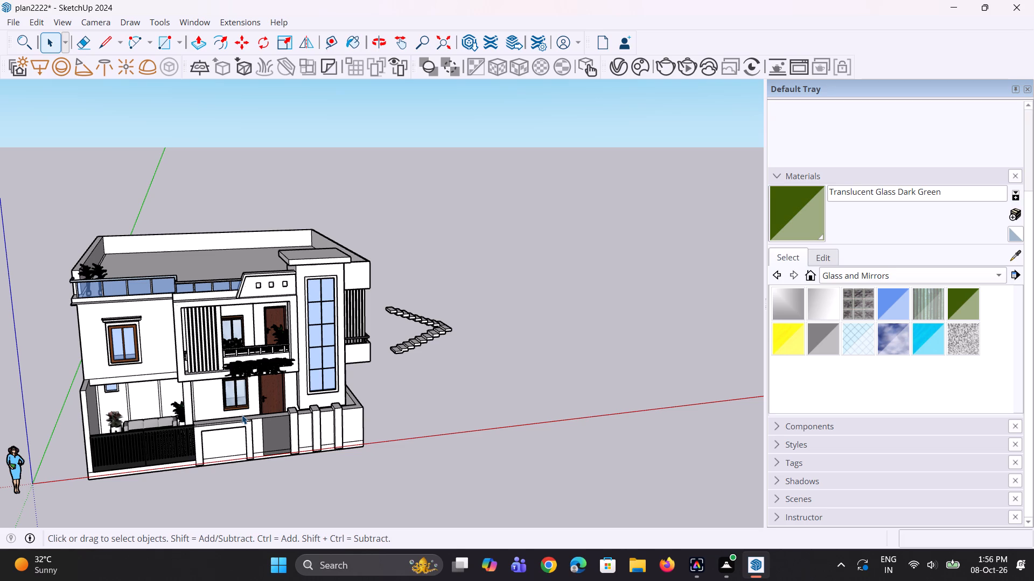
scroll(161, 358, down, 2)
scroll(267, 360, down, 3)
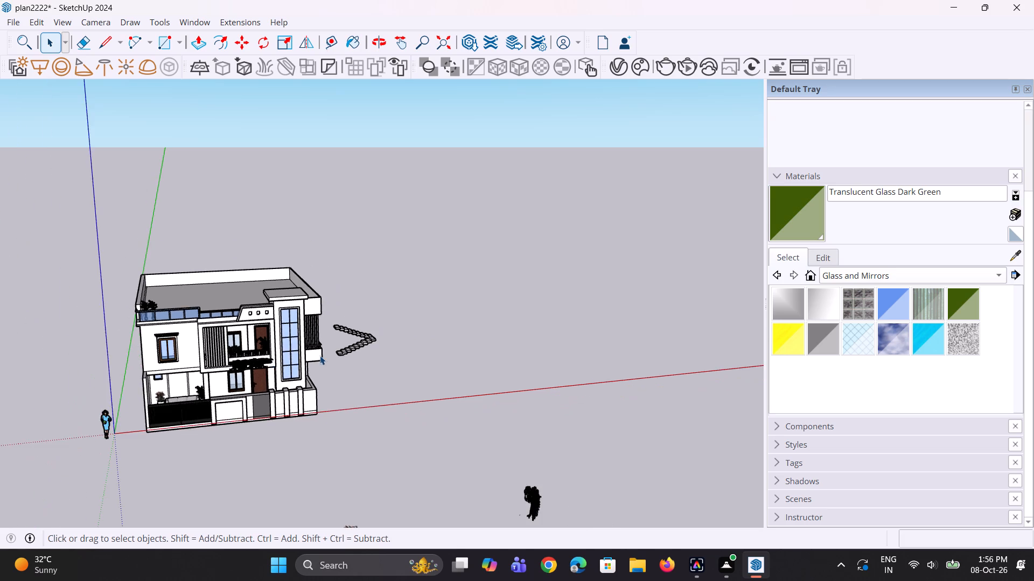
scroll(321, 355, down, 5)
scroll(209, 358, up, 4)
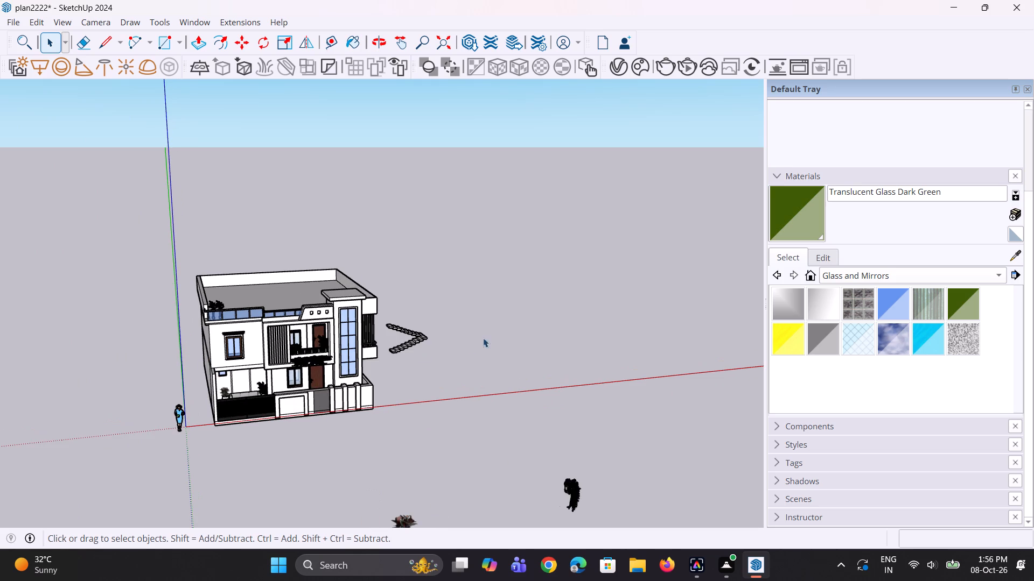
scroll(420, 349, up, 1)
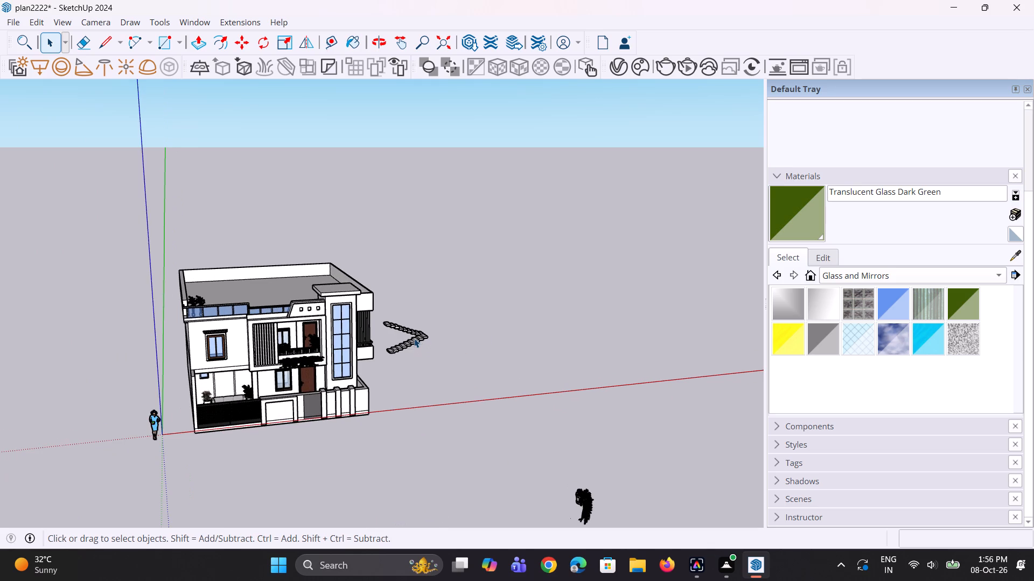
click(413, 338)
scroll(413, 338, up, 5)
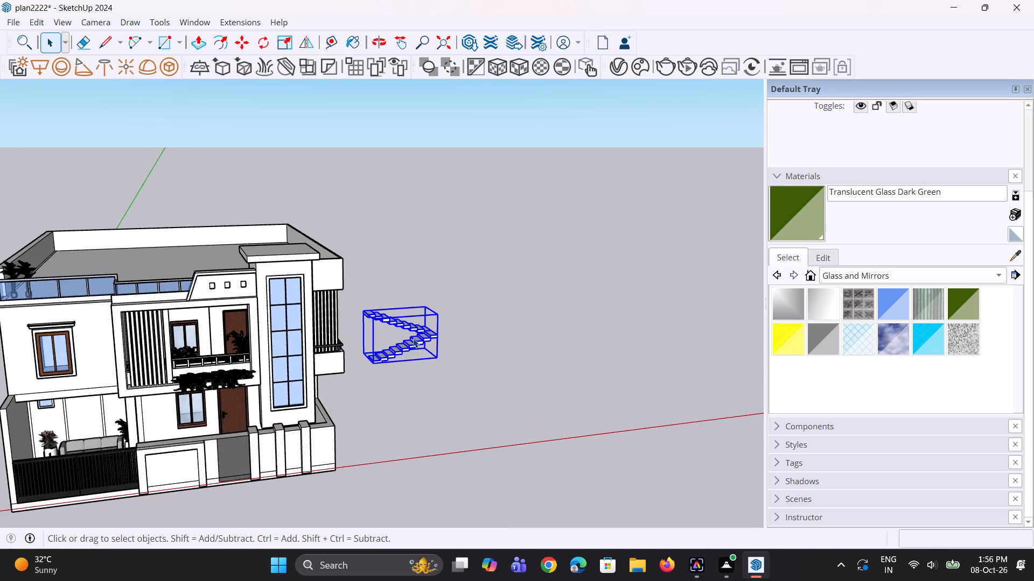
scroll(413, 338, up, 2)
scroll(413, 338, down, 3)
scroll(337, 363, up, 3)
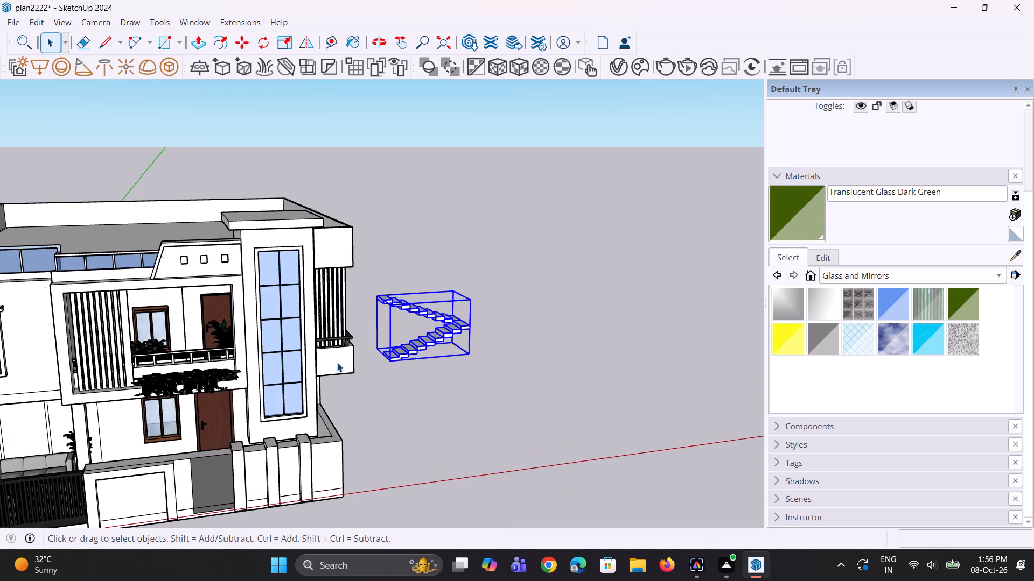
scroll(337, 363, up, 2)
scroll(337, 363, down, 7)
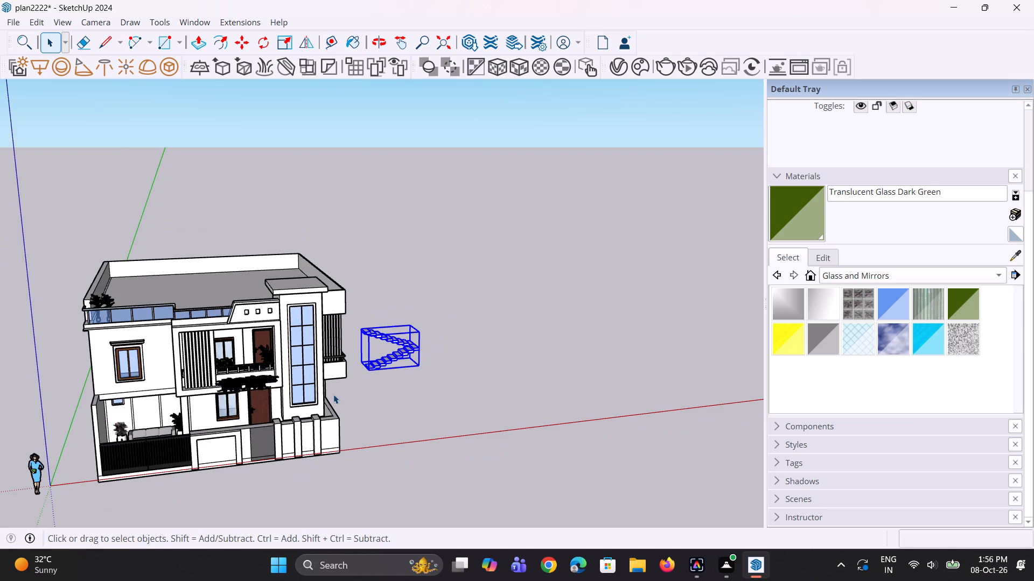
scroll(280, 395, up, 1)
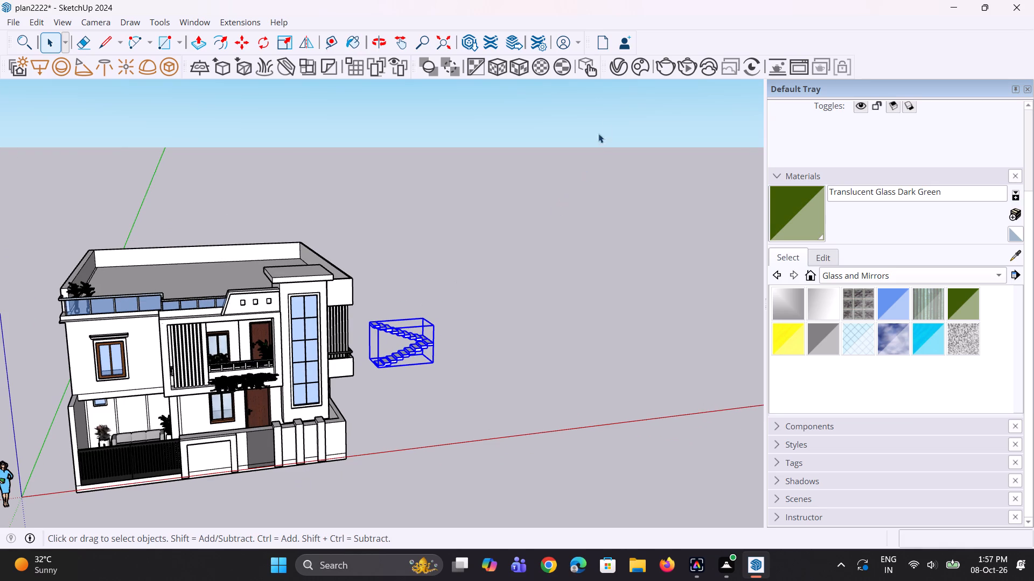
Create a new Generic material in the V-Ray Asset Editor.
click(618, 74)
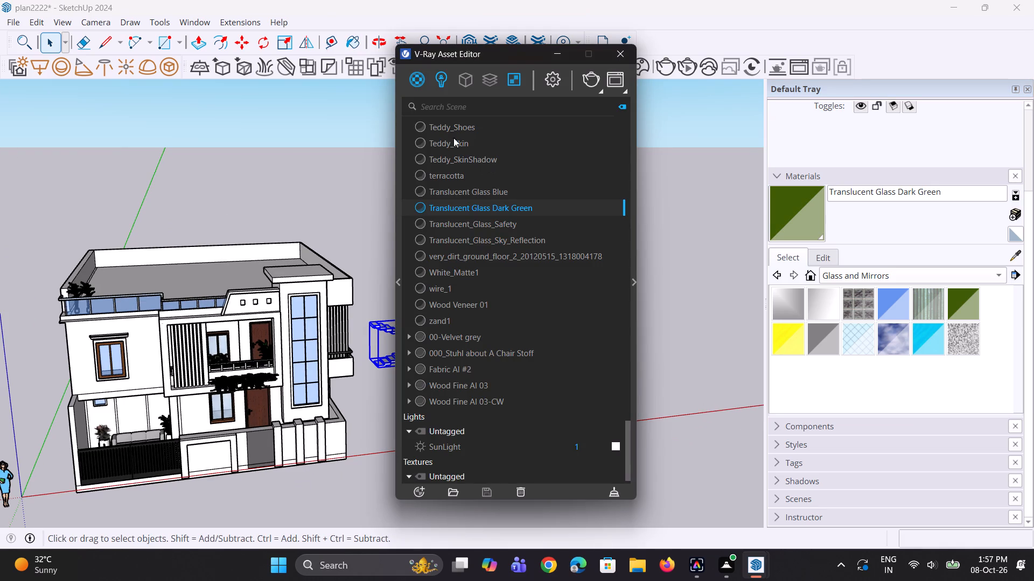
right_click(424, 80)
click(437, 105)
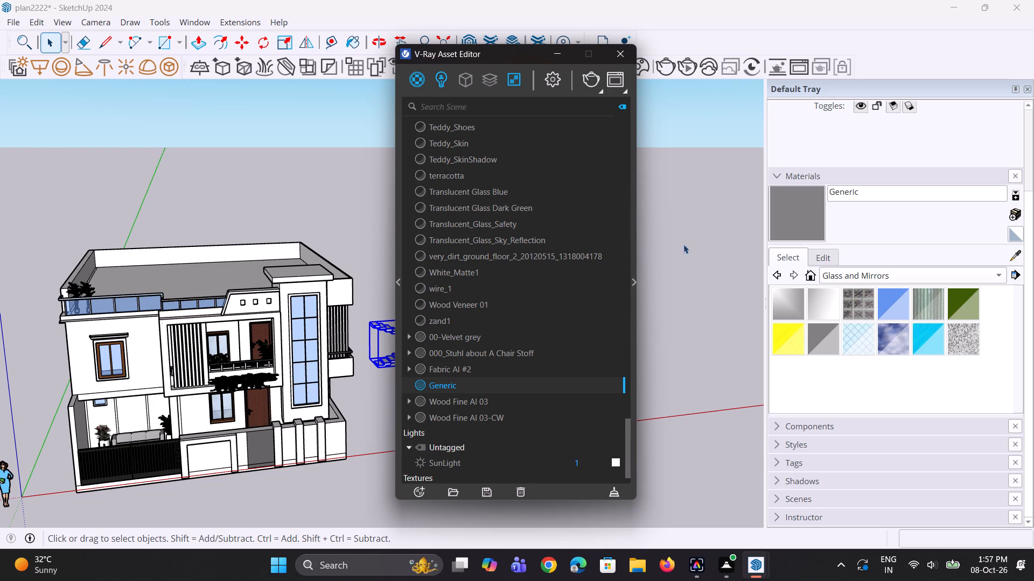
Set the Generic material's diffuse colour to a vivid orange, about R 0.952, G 0.417, B 0.089.
click(638, 286)
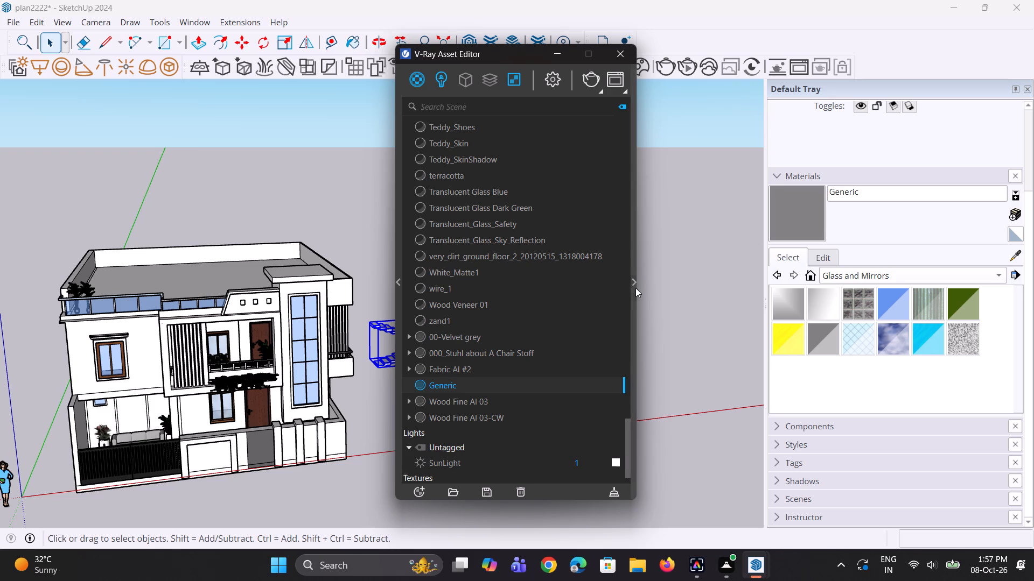
click(631, 286)
click(736, 302)
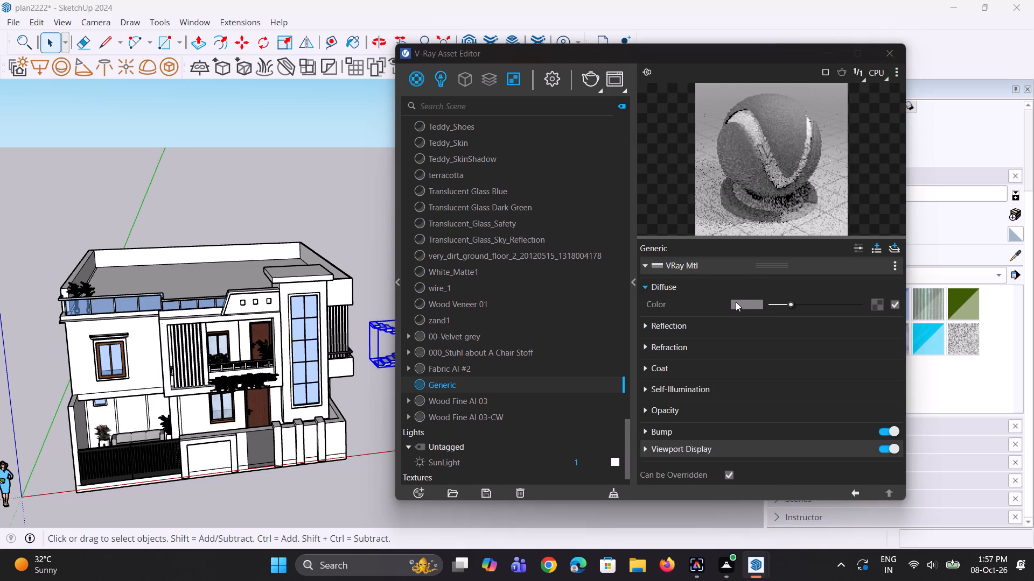
drag(494, 173, 492, 174)
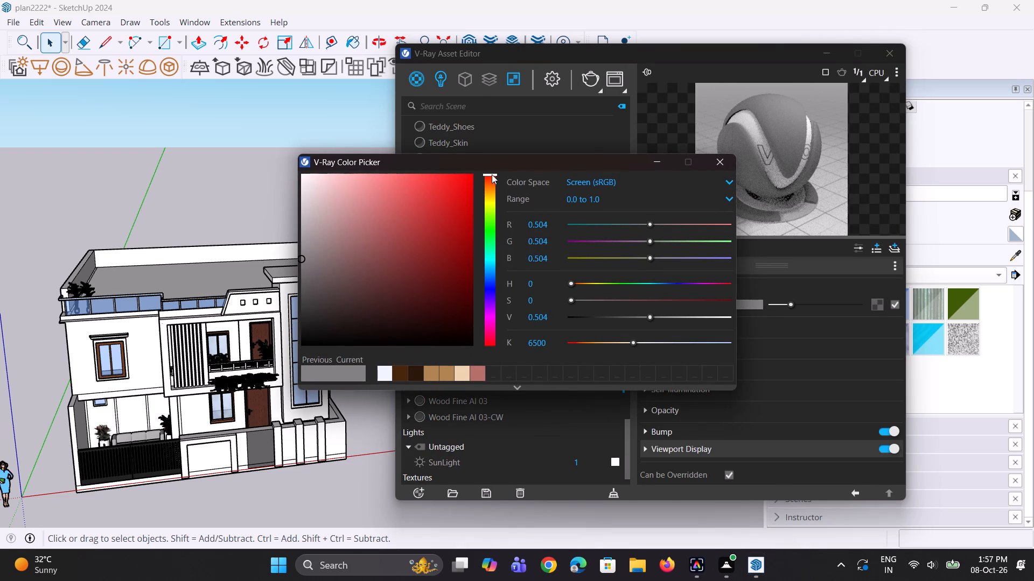
drag(492, 174, 490, 182)
click(493, 177)
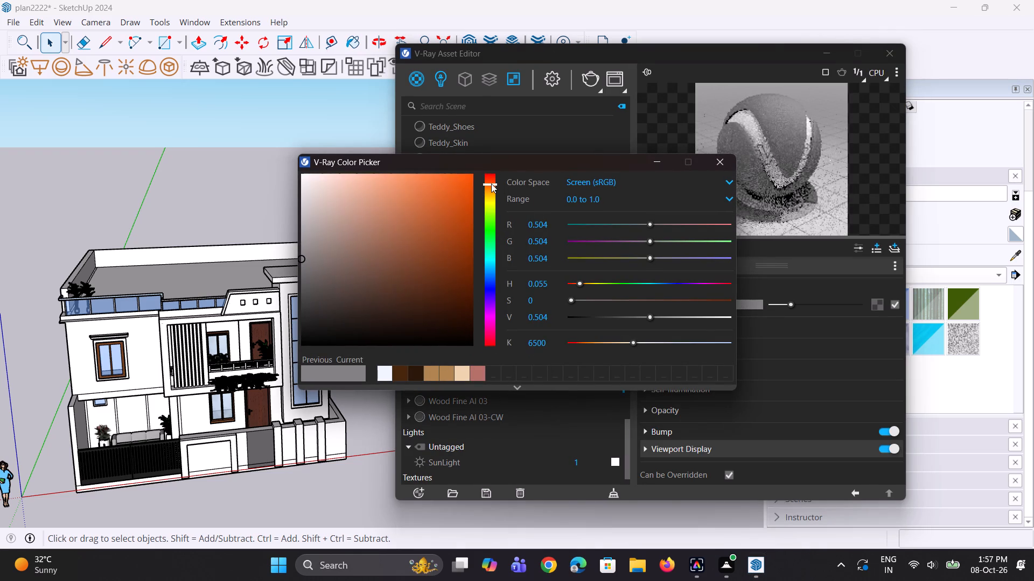
drag(491, 179, 491, 186)
drag(401, 199, 422, 192)
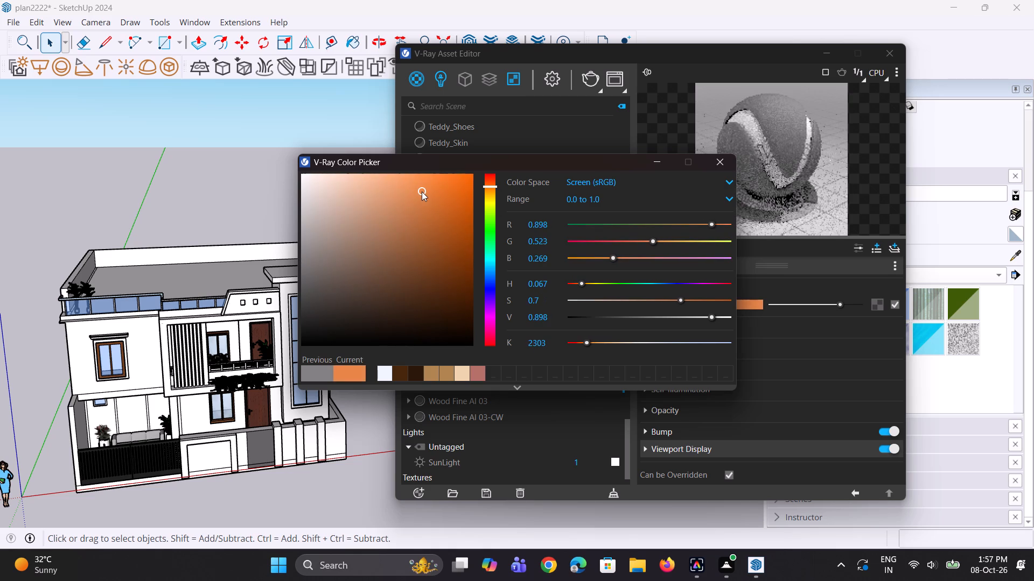
click(494, 186)
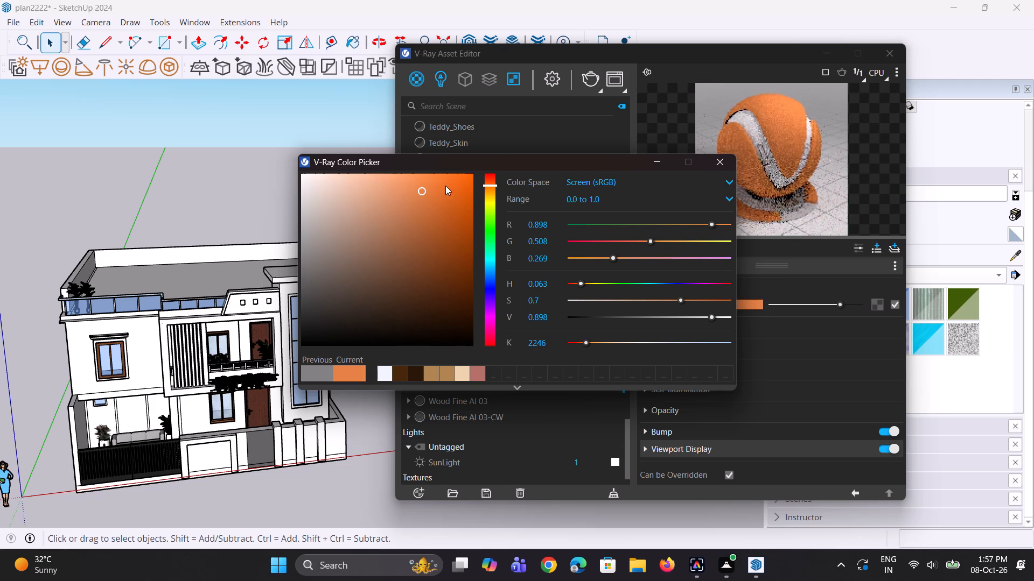
drag(445, 186, 458, 182)
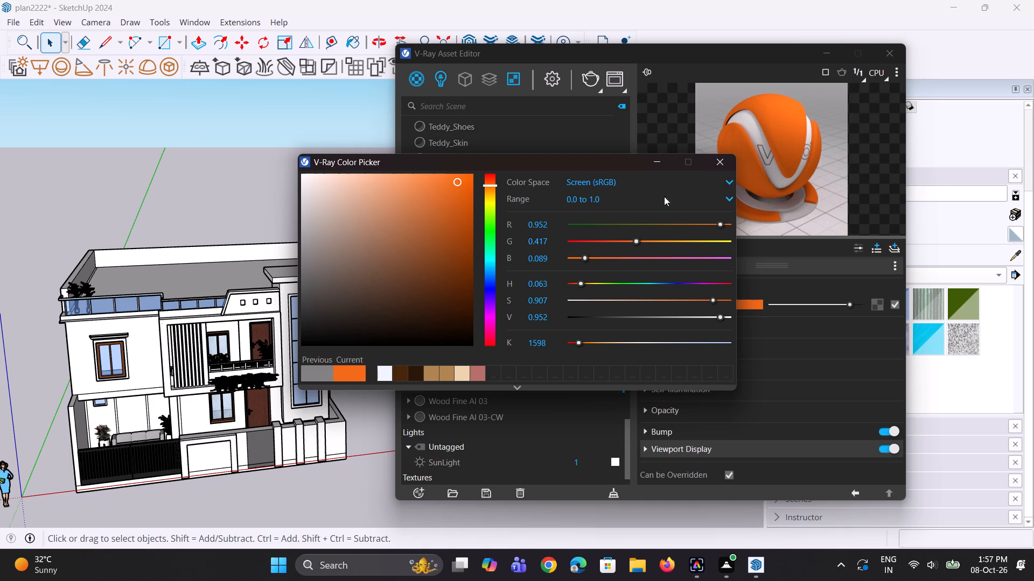
click(721, 164)
Give the Generic material a dark grey reflection colour and a reflection glossiness of 0.95, and minimise the V-Ray Asset Editor.
click(650, 329)
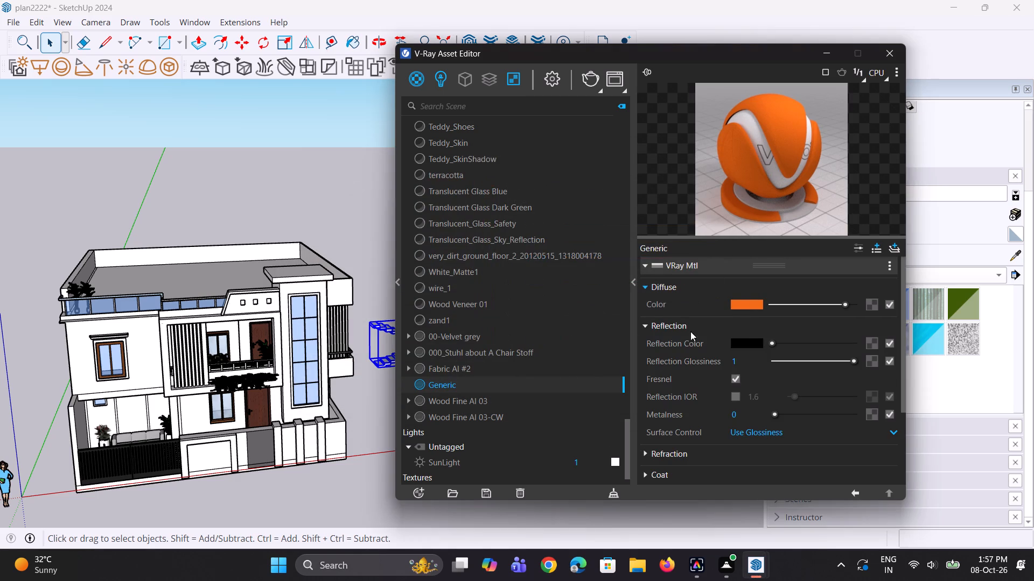
drag(776, 341, 781, 343)
drag(747, 363, 722, 367)
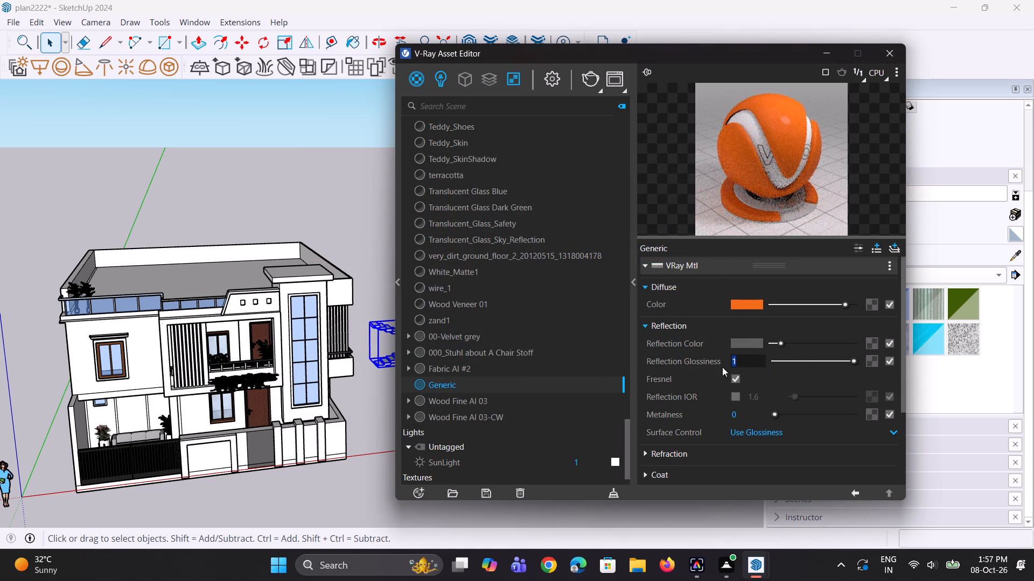
text(0.95)
key(Return)
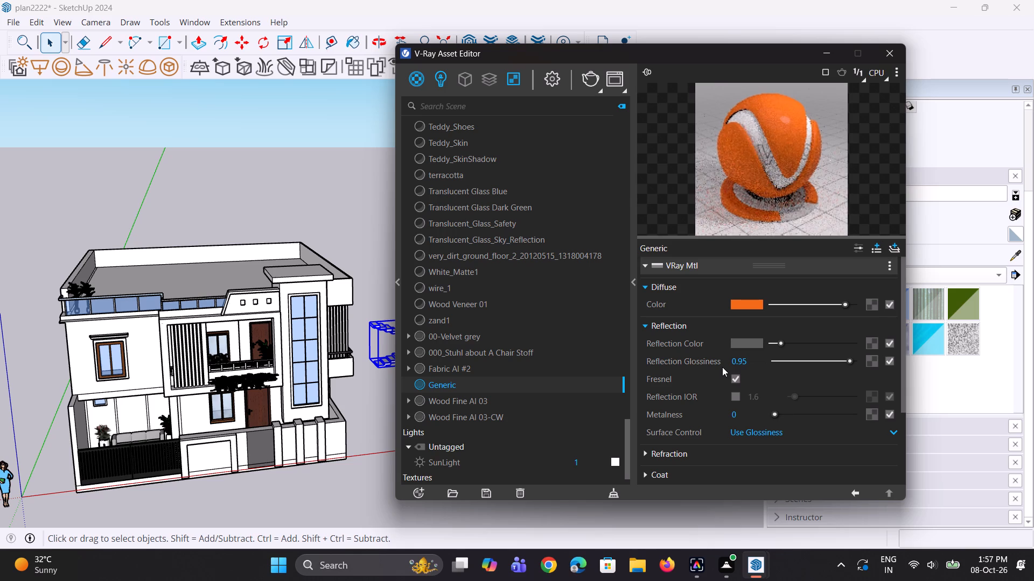
click(784, 152)
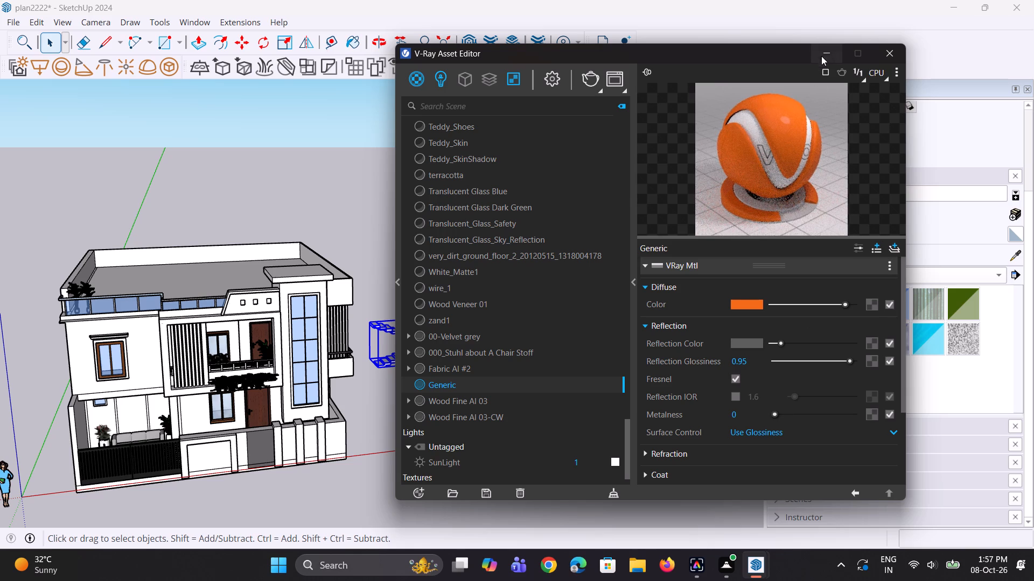
click(825, 52)
Paint the slanted parapet panel with three square openings above the upper balcony with the orange Generic material.
scroll(532, 238, down, 2)
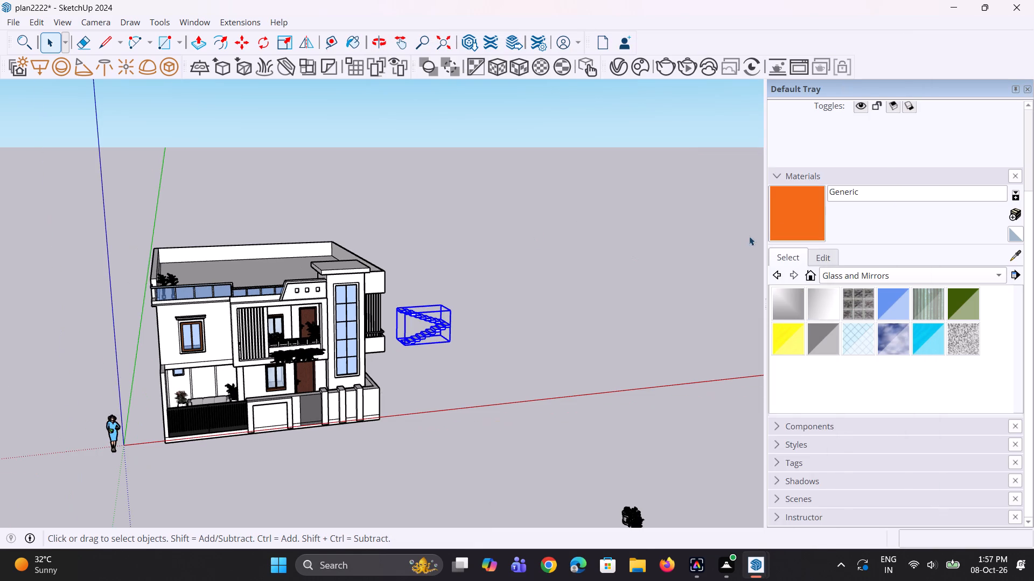
click(787, 218)
scroll(330, 338, up, 11)
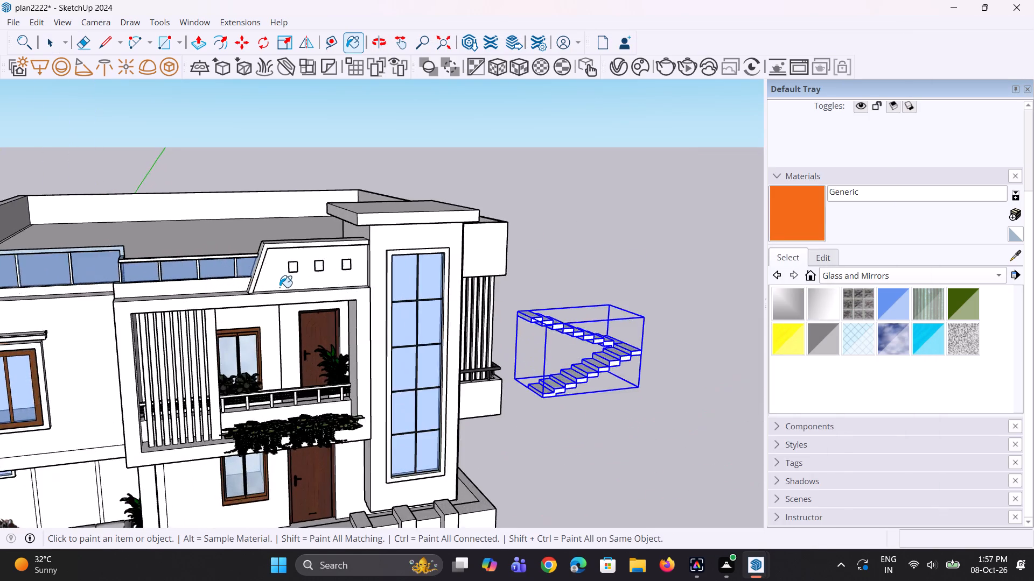
scroll(280, 287, up, 3)
click(314, 259)
scroll(312, 287, down, 7)
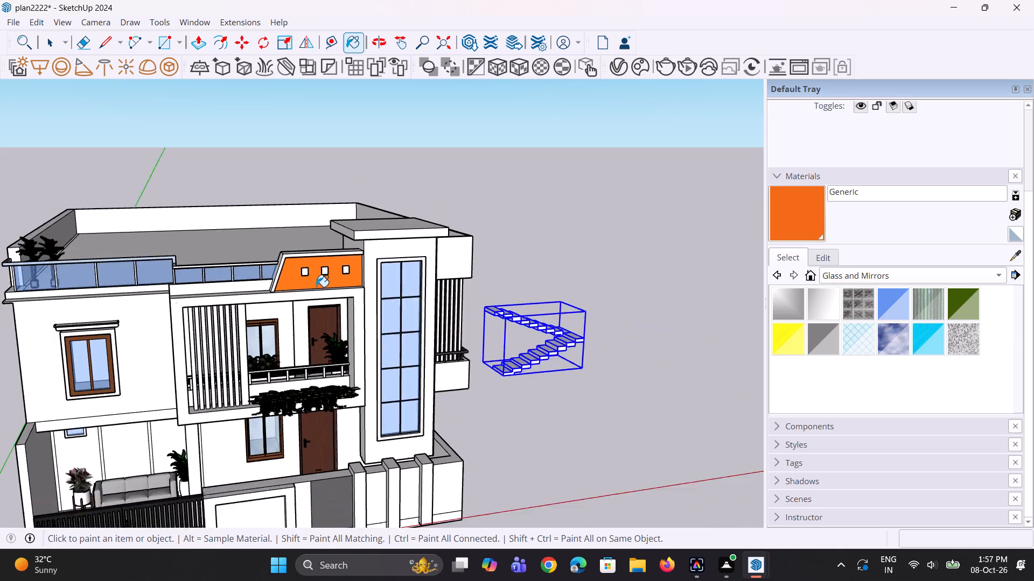
scroll(316, 287, down, 3)
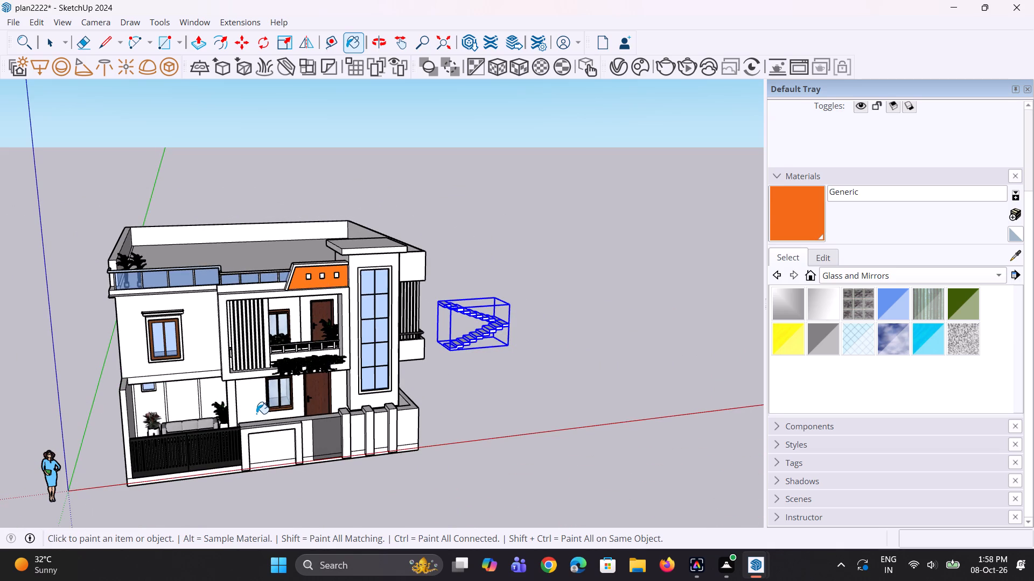
Open the porch sofa group for editing, paint the sofa with the orange Generic material, and exit the group.
scroll(252, 394, down, 7)
scroll(263, 303, down, 2)
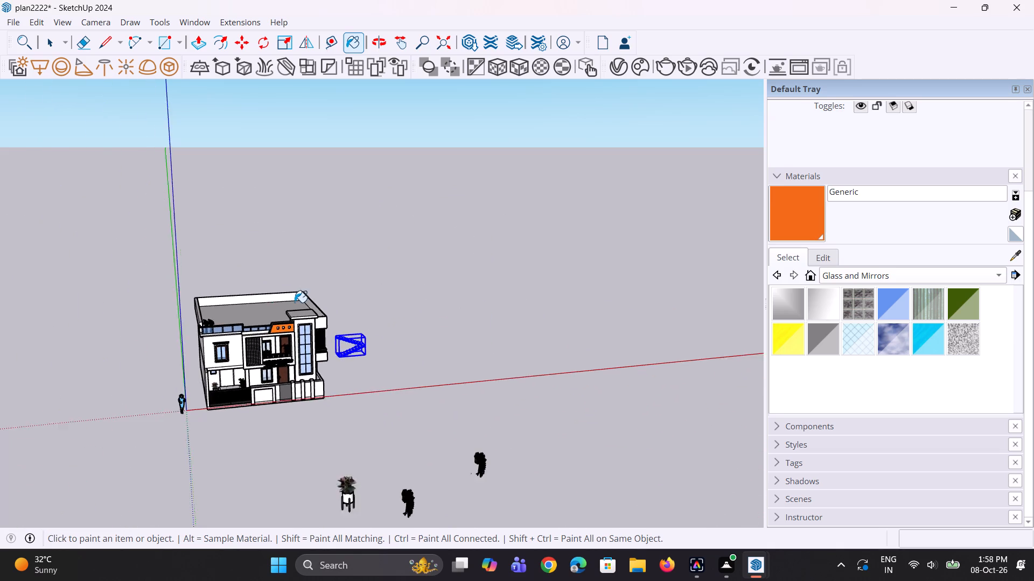
scroll(295, 302, down, 3)
scroll(219, 358, up, 11)
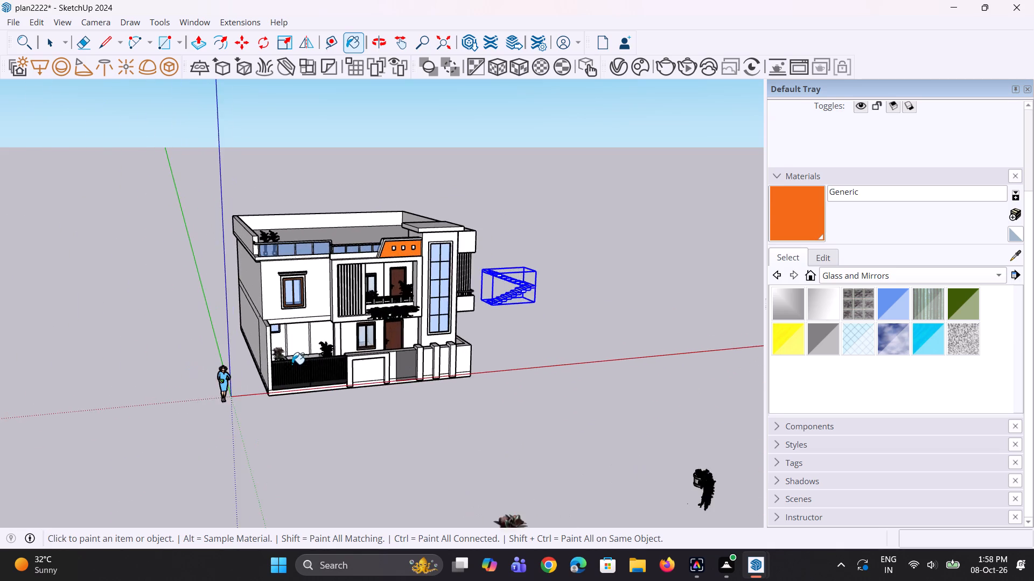
middle_drag(292, 364, 286, 395)
scroll(294, 357, up, 9)
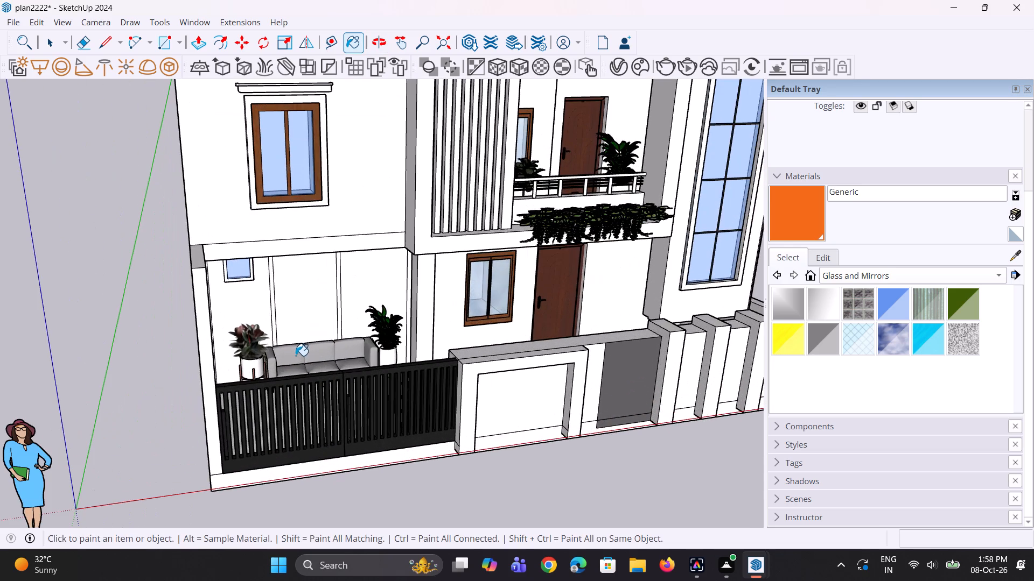
right_click(329, 367)
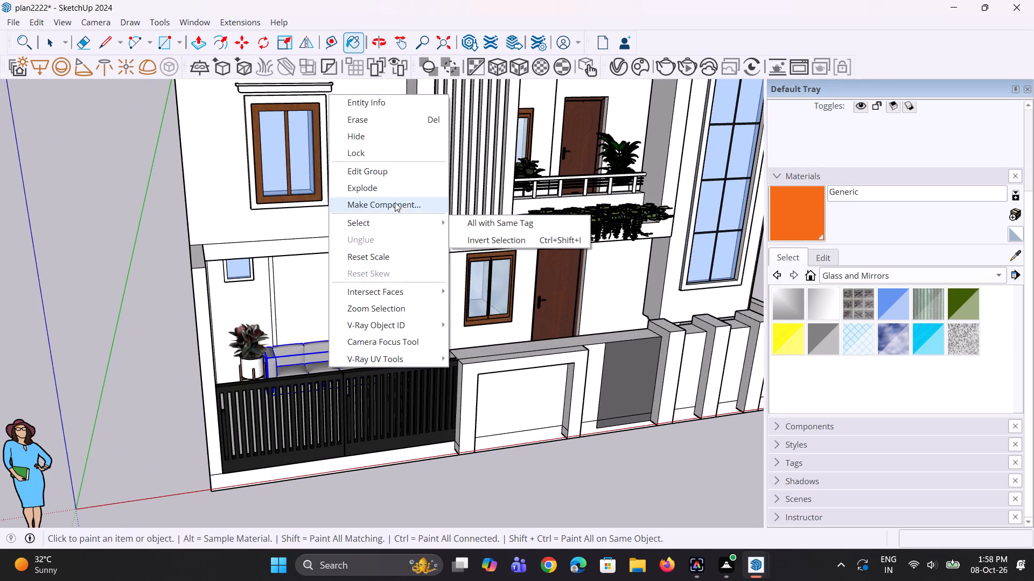
click(399, 174)
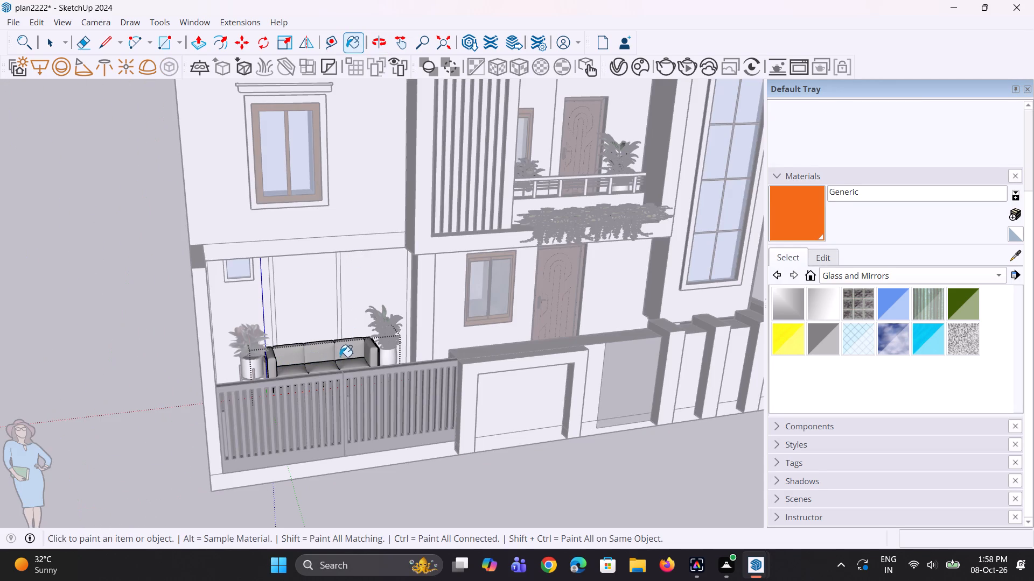
double_click(341, 358)
scroll(307, 358, down, 4)
key(space)
key(space)
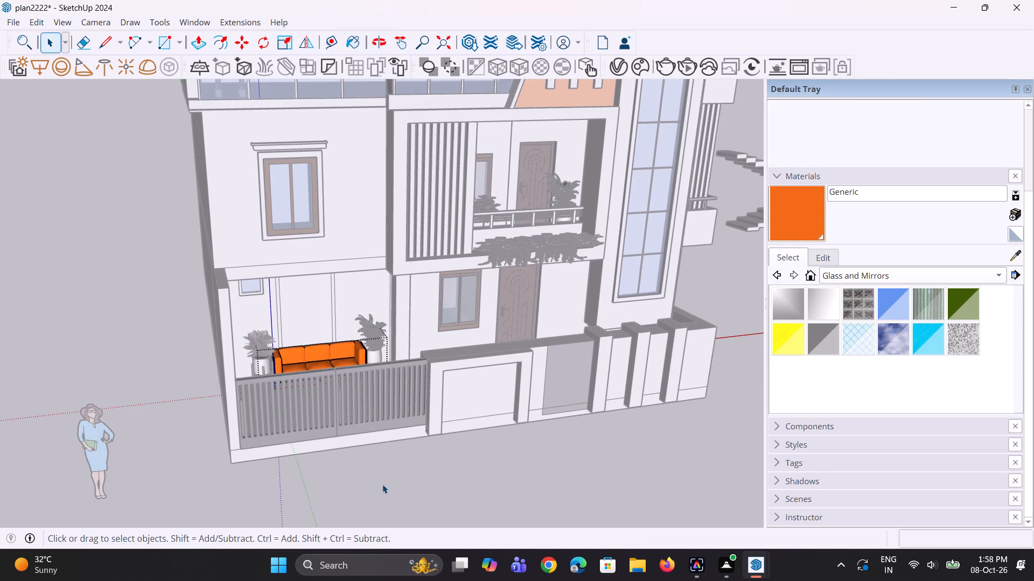
click(383, 486)
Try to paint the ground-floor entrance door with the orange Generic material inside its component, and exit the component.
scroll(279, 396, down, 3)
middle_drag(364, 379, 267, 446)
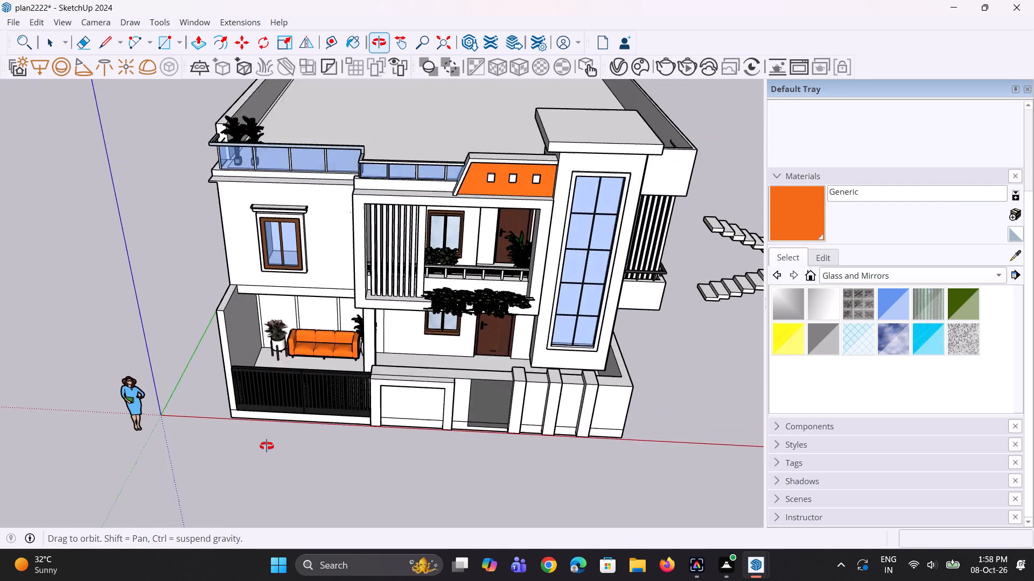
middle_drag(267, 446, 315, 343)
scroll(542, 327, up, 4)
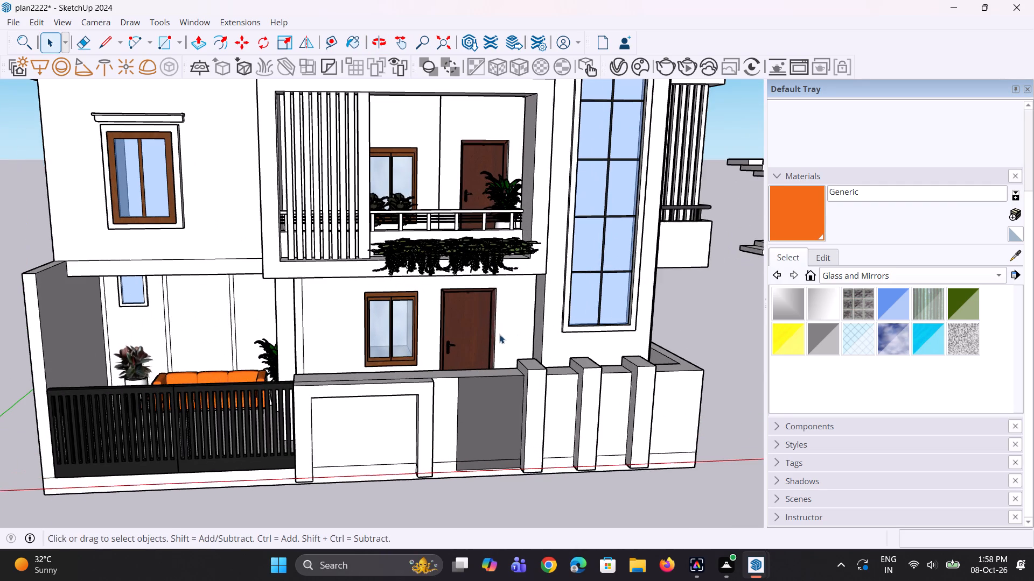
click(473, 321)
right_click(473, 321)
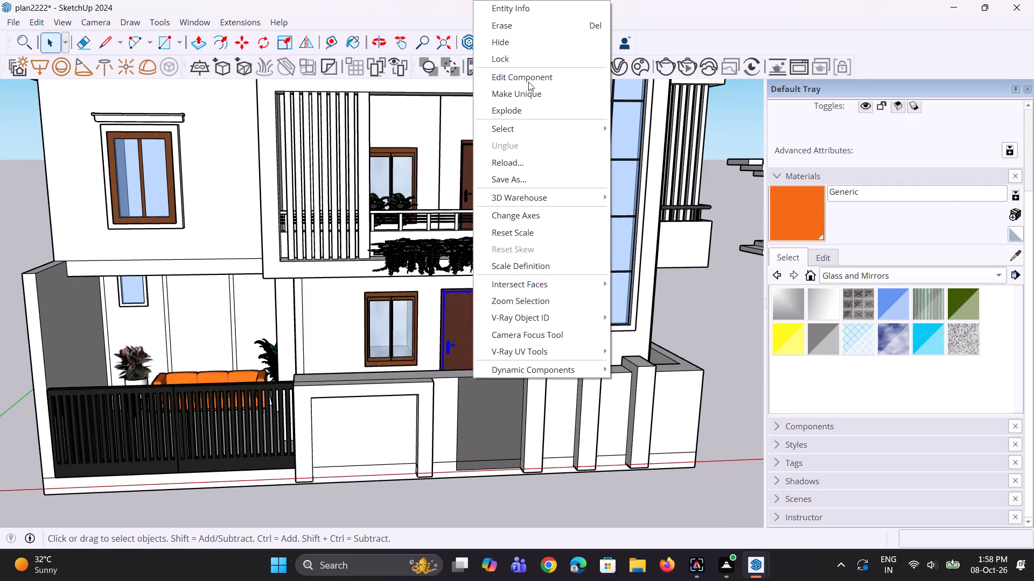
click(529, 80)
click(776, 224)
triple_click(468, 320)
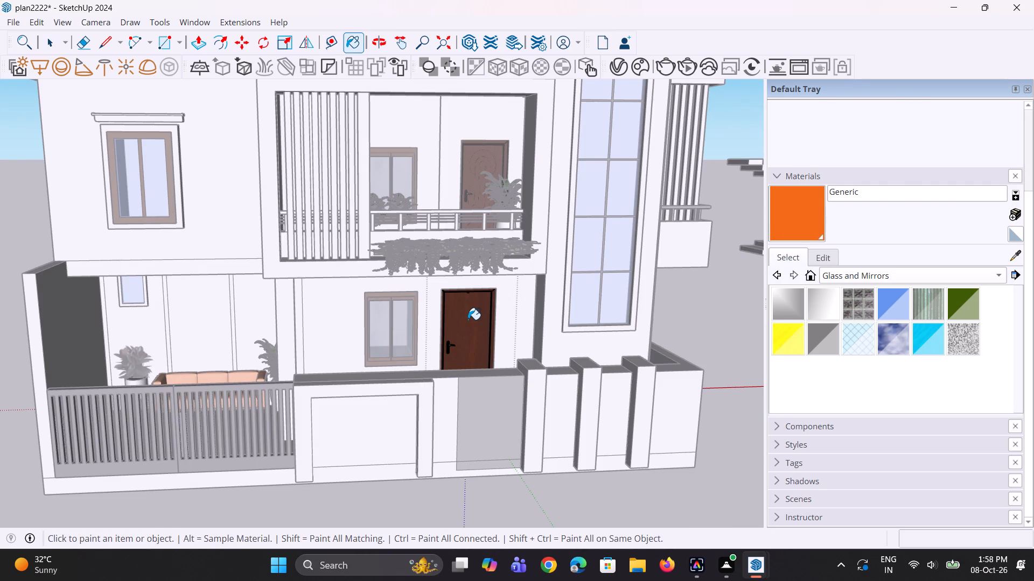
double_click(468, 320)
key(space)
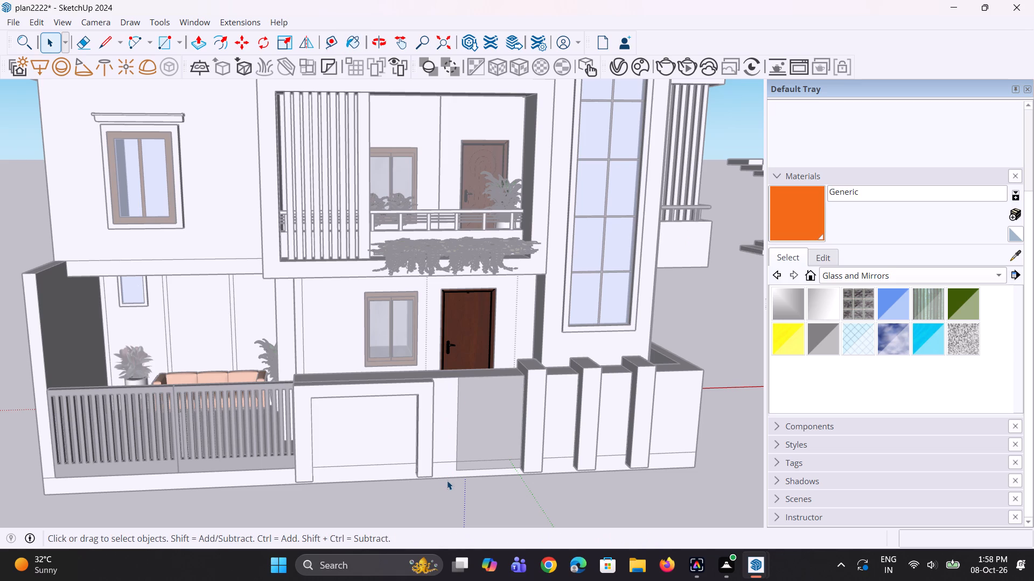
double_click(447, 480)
Create a second Generic material in the V-Ray Asset Editor.
scroll(443, 403, down, 7)
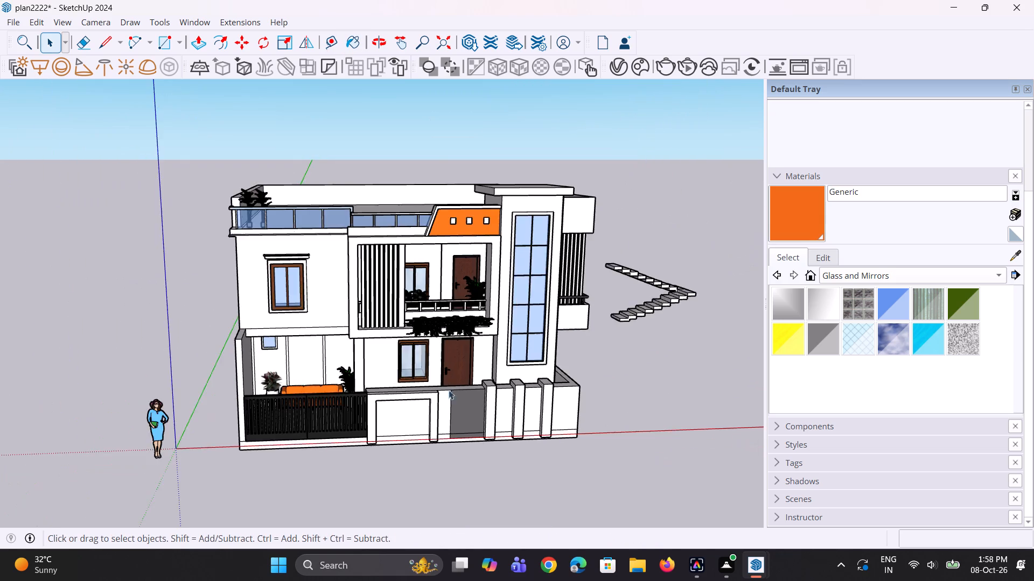
scroll(449, 390, down, 3)
middle_drag(459, 306, 440, 296)
scroll(508, 254, up, 5)
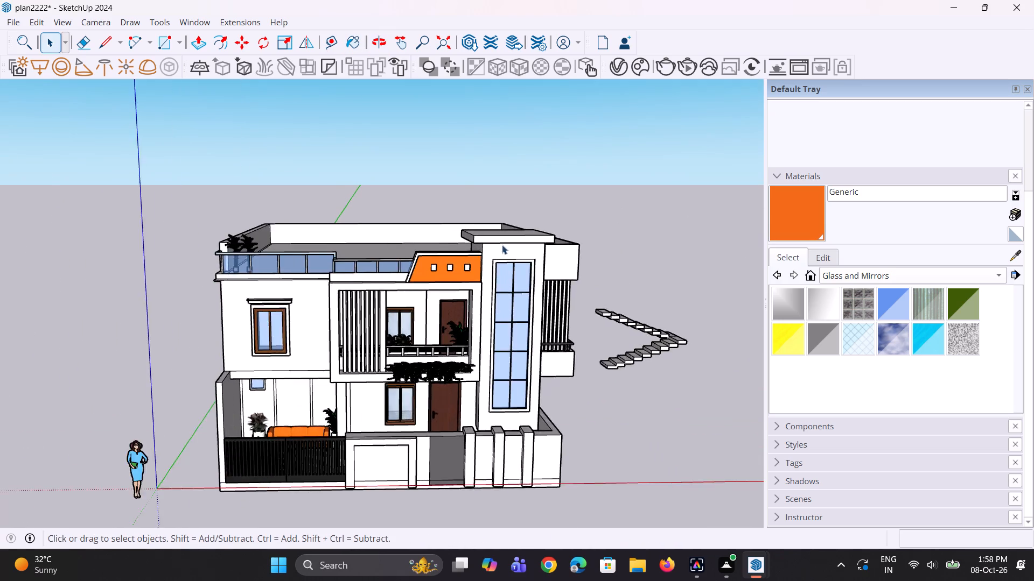
middle_drag(467, 255, 496, 177)
scroll(475, 268, up, 6)
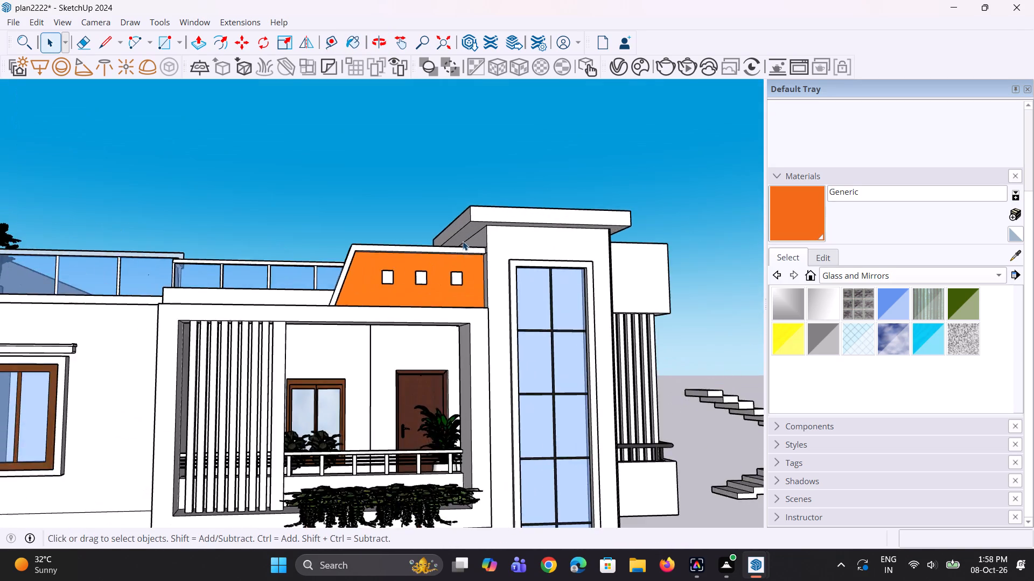
scroll(463, 241, up, 4)
middle_drag(459, 253, 441, 236)
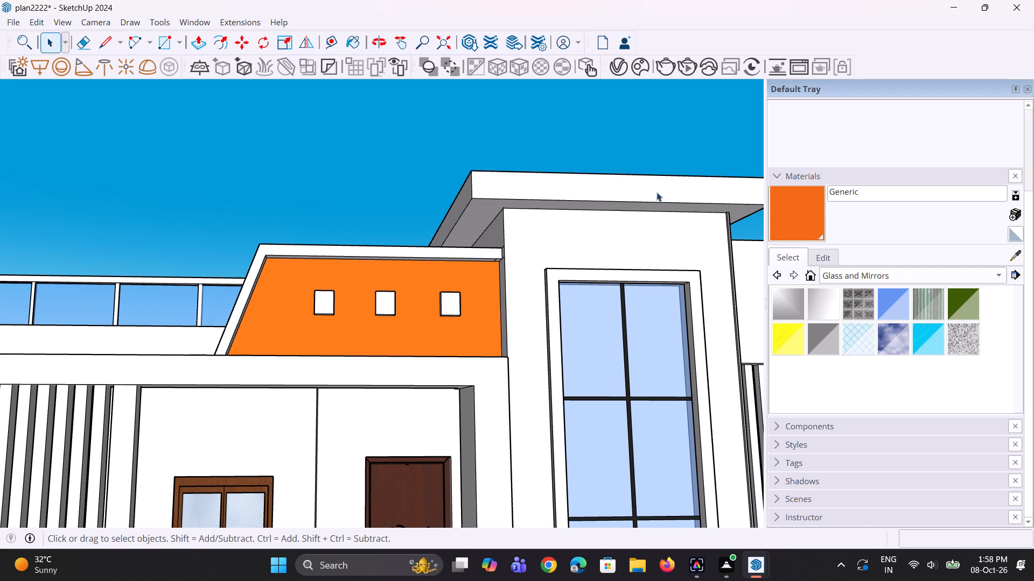
click(620, 71)
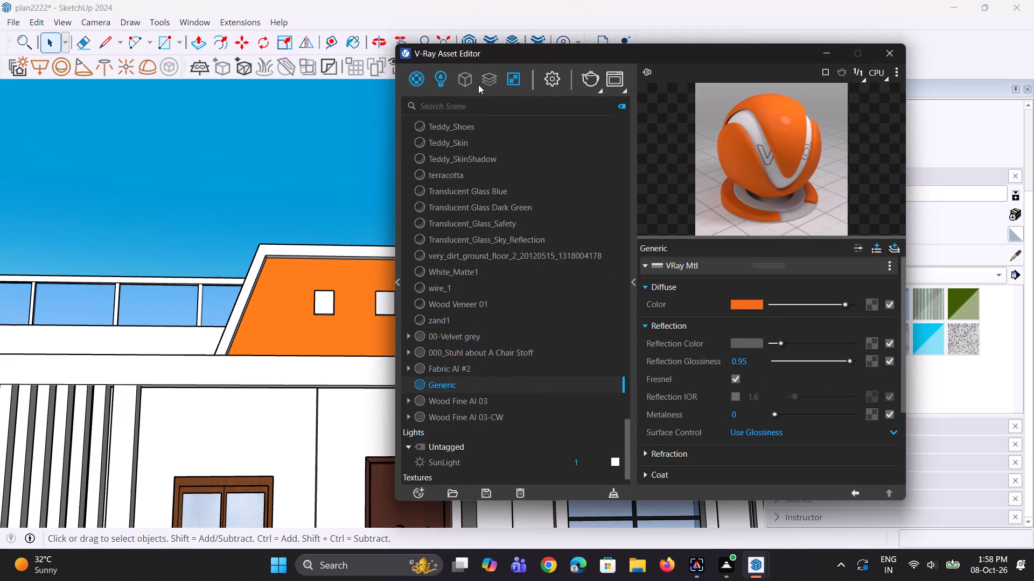
right_click(421, 85)
click(474, 106)
Set the new material's diffuse colour to dark brown, R 0.28, G 0.15, B 0.048, using the saved swatch.
click(742, 306)
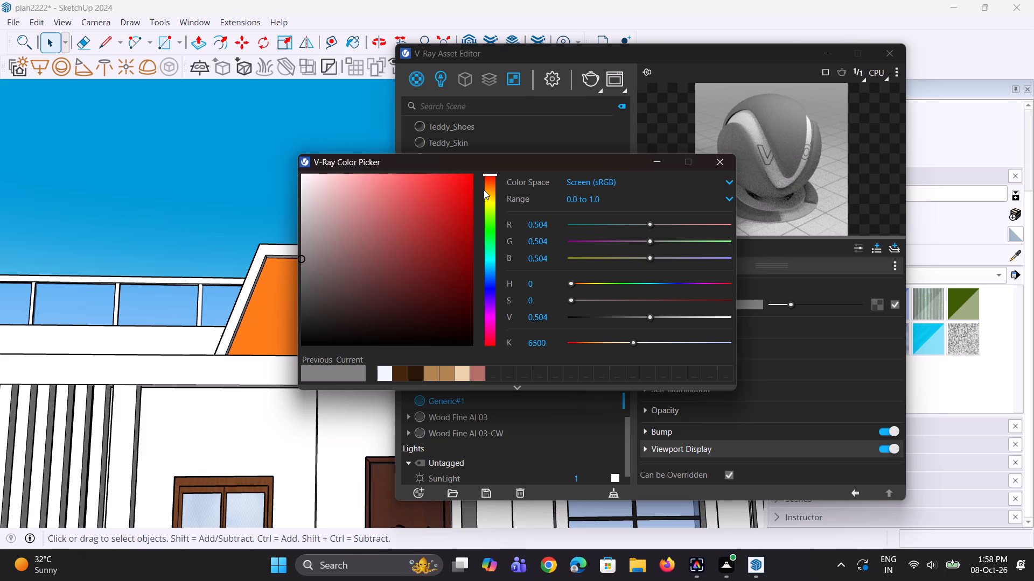
click(404, 373)
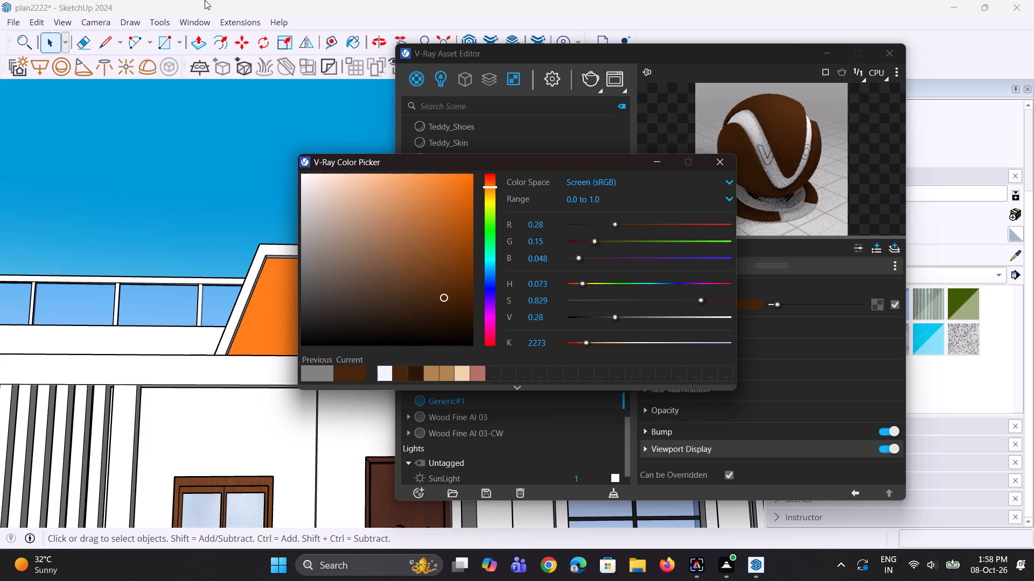
click(717, 155)
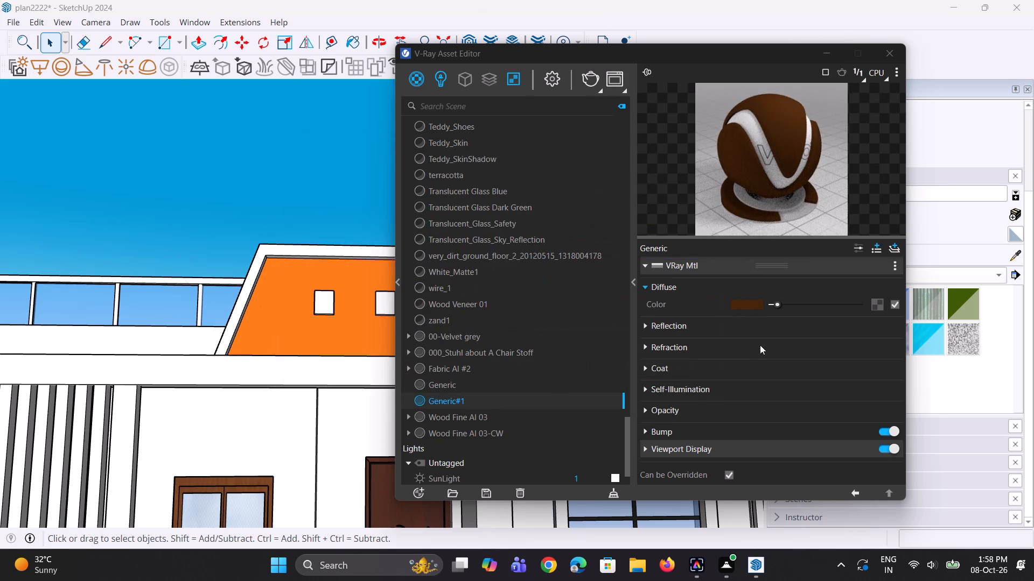
Give the brown material a dark grey reflection colour and a reflection glossiness of 0.95, and minimise the V-Ray Asset Editor.
click(648, 329)
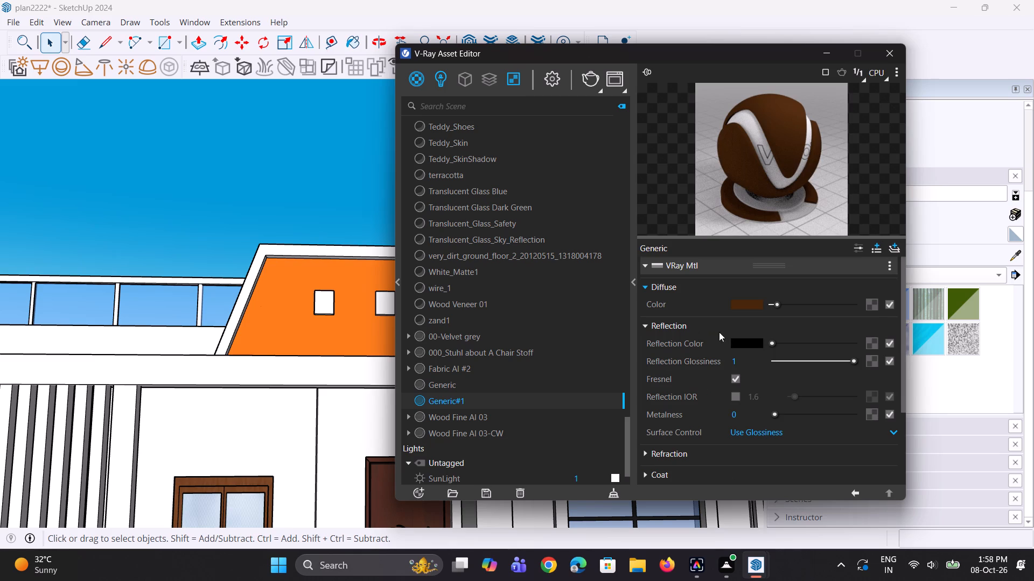
drag(772, 343, 780, 344)
drag(745, 365, 675, 362)
text(0.95)
key(Return)
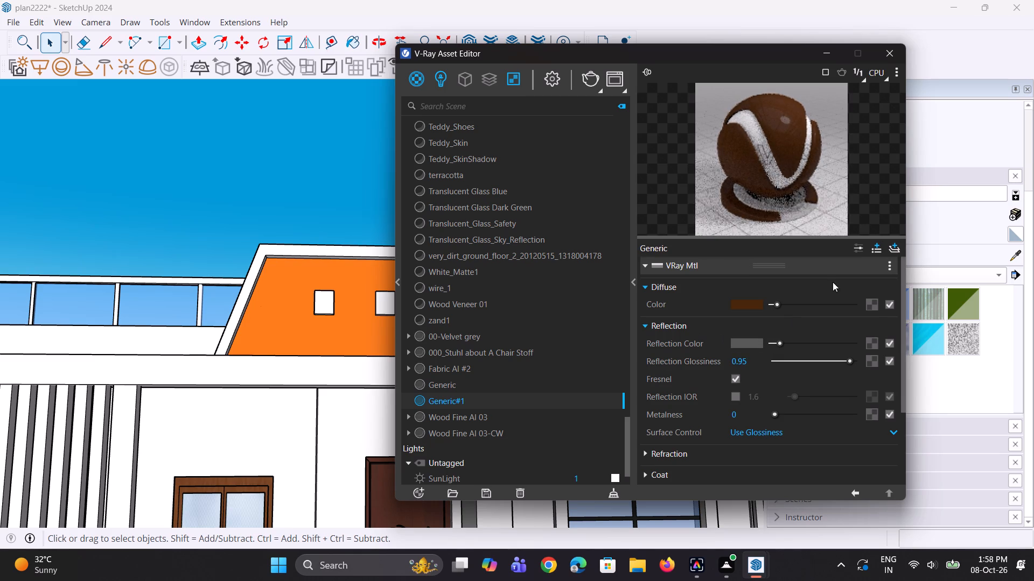
click(790, 148)
click(822, 52)
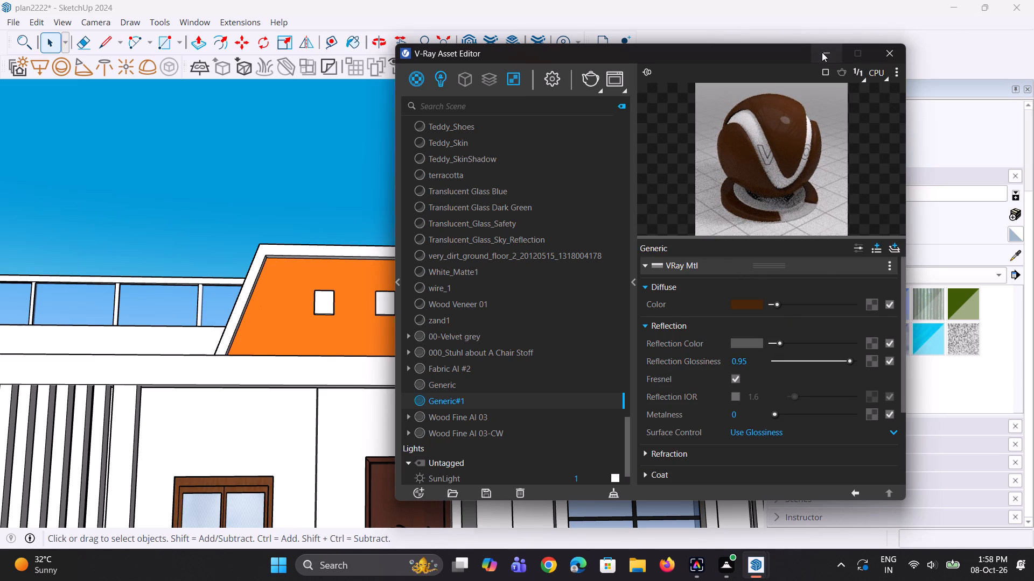
Paint the upper balcony frame's front face, the inner side beside the glazed tower and the top soffit with the brown Generic#1 material.
click(804, 217)
scroll(557, 311, down, 3)
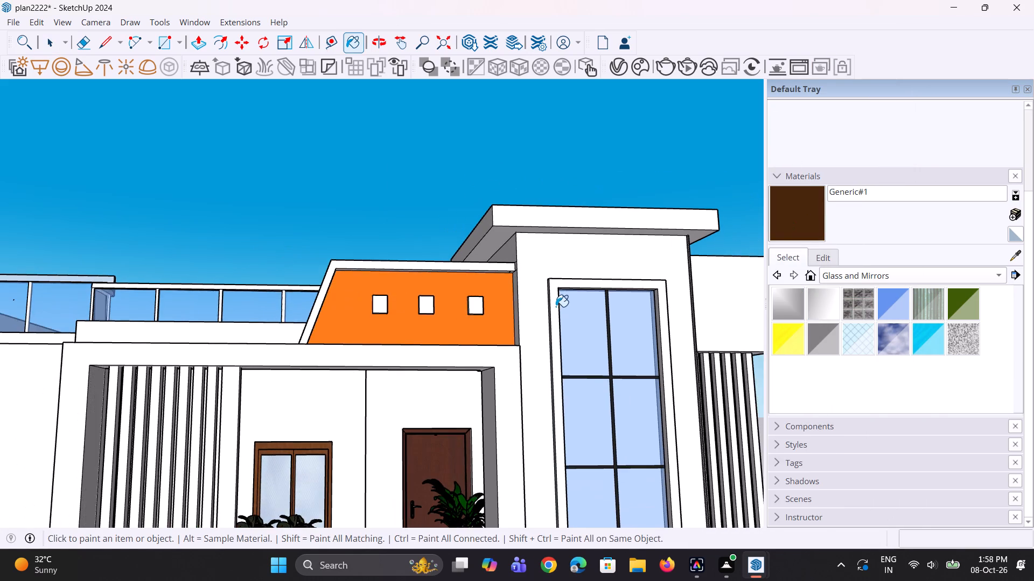
scroll(554, 307, down, 3)
click(518, 384)
scroll(525, 367, down, 4)
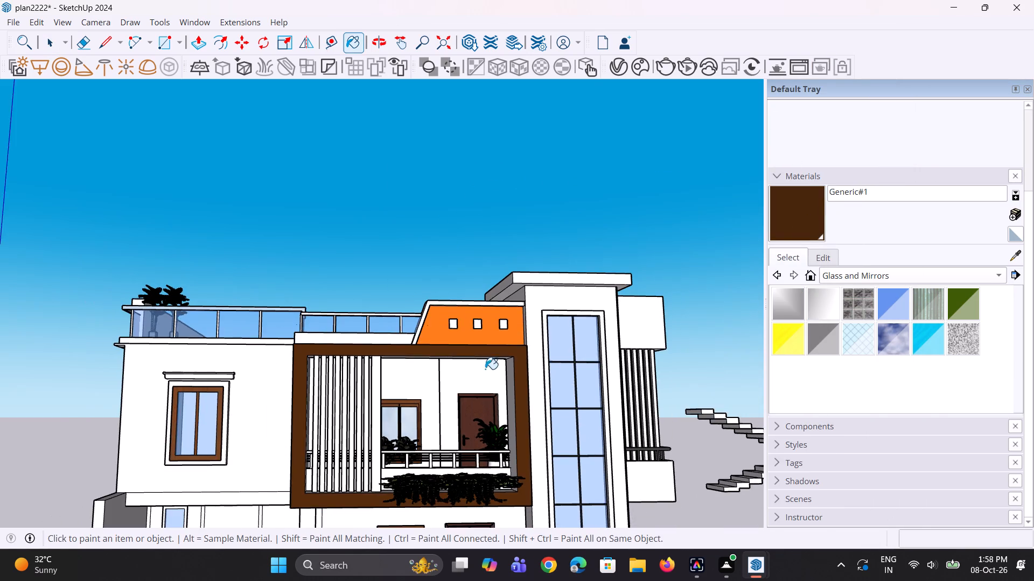
scroll(460, 379, up, 6)
middle_drag(526, 415, 555, 428)
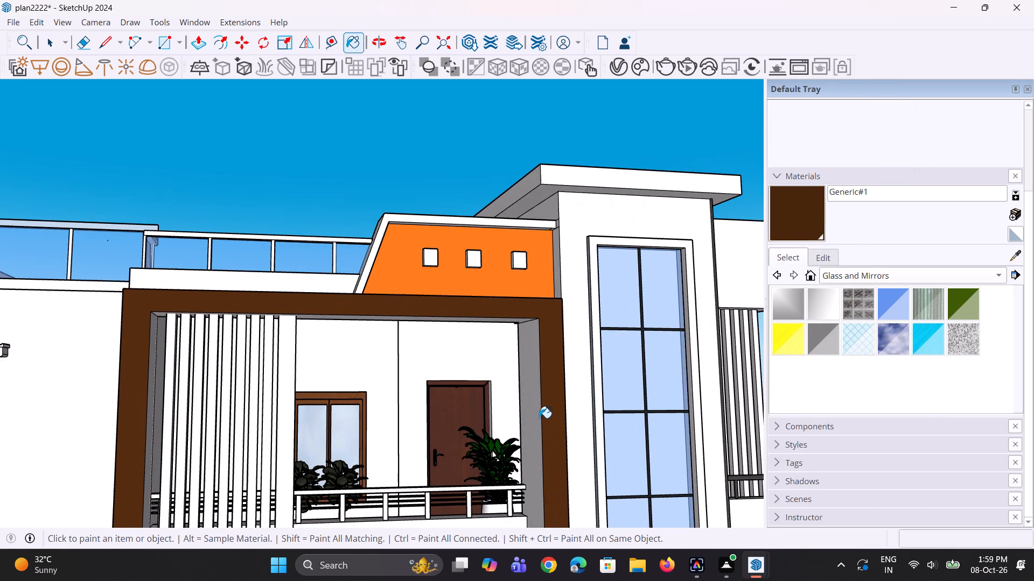
click(538, 417)
middle_drag(537, 401, 534, 324)
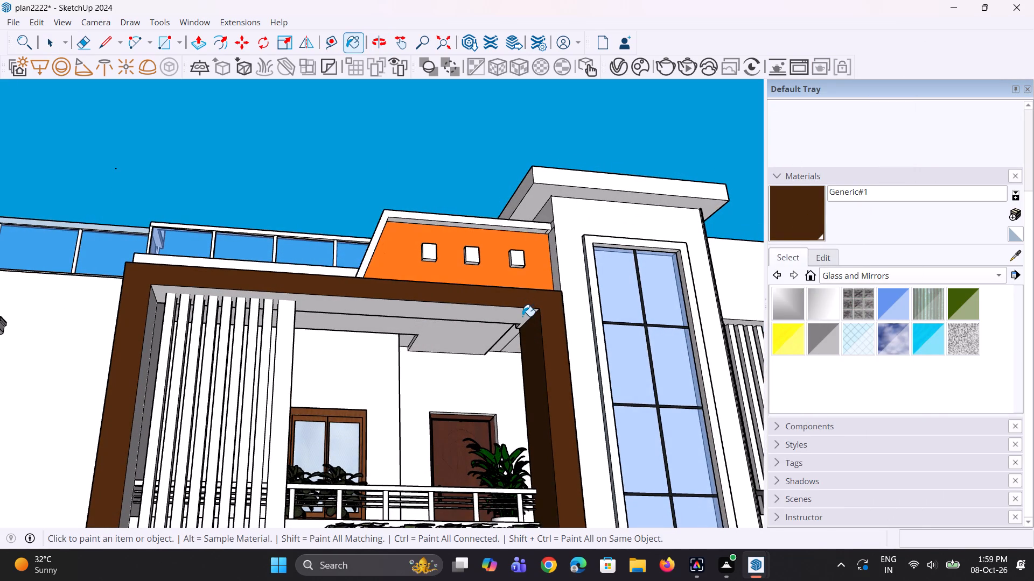
click(522, 316)
Paint the upper balcony frame's remaining faces on the window-wall side, including its outer side, with the brown Generic#1 material.
scroll(527, 311, down, 8)
middle_drag(417, 373, 470, 428)
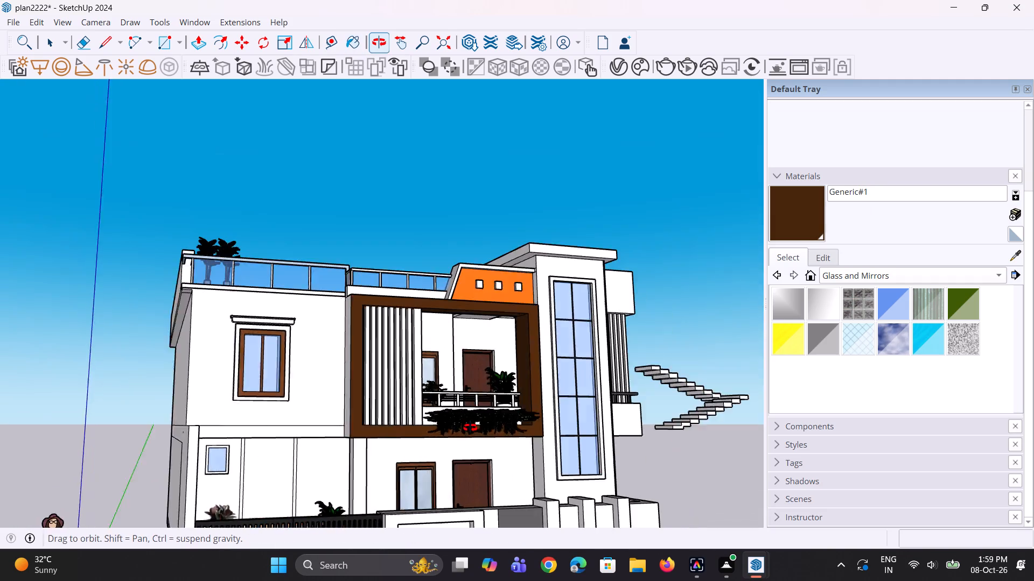
middle_drag(470, 428, 567, 429)
scroll(352, 369, up, 1)
click(359, 359)
middle_drag(383, 389, 352, 272)
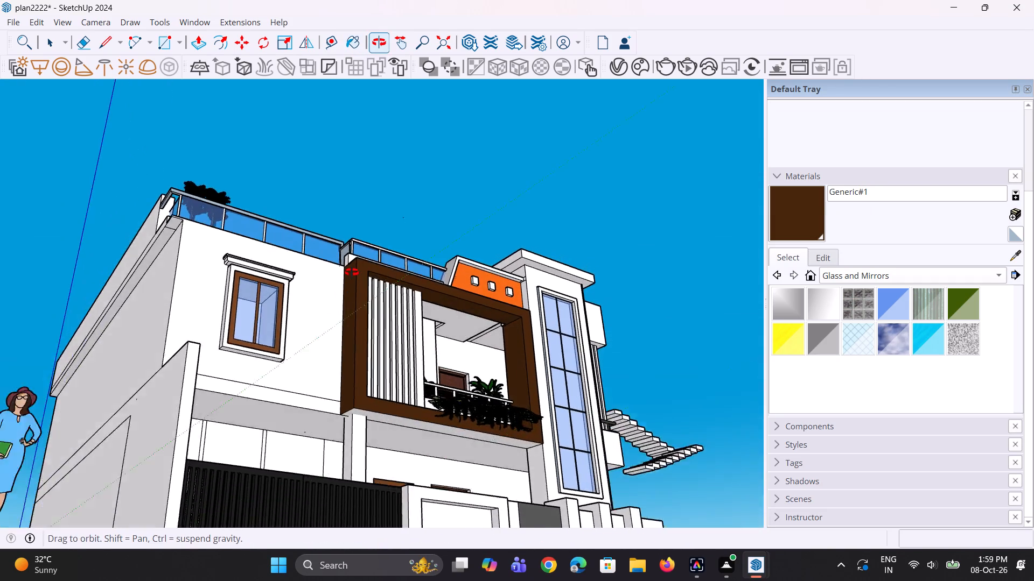
middle_drag(352, 272, 353, 271)
scroll(381, 398, up, 2)
click(381, 398)
Paint the underside of the overhanging roof slab above the tall glazed tower with the brown Generic#1 material.
scroll(402, 396, down, 8)
middle_drag(544, 370, 502, 450)
scroll(536, 361, up, 4)
middle_drag(543, 357, 533, 377)
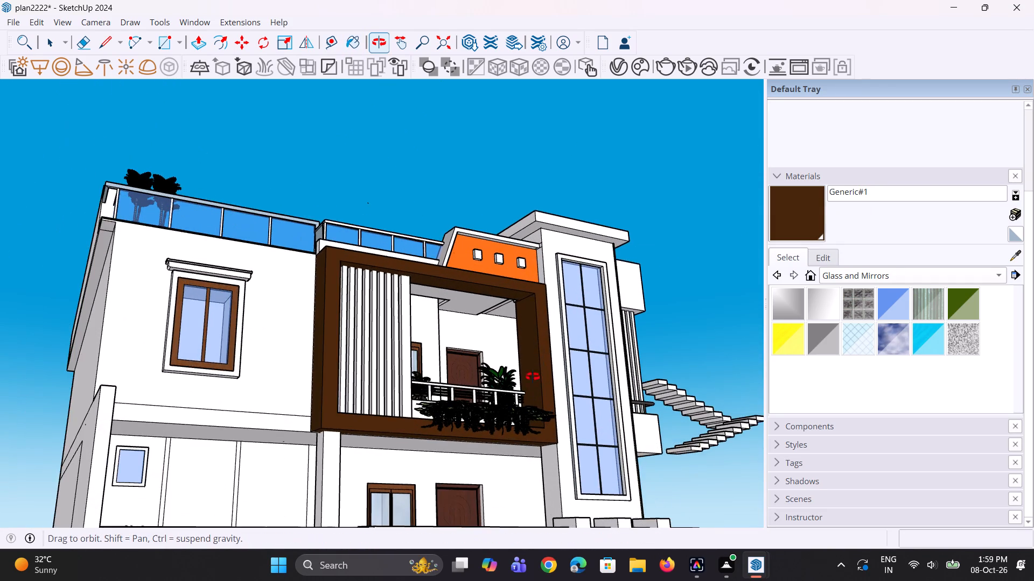
middle_drag(533, 377, 495, 434)
scroll(500, 419, down, 4)
middle_drag(556, 377, 546, 391)
scroll(515, 343, up, 3)
middle_drag(498, 346, 506, 284)
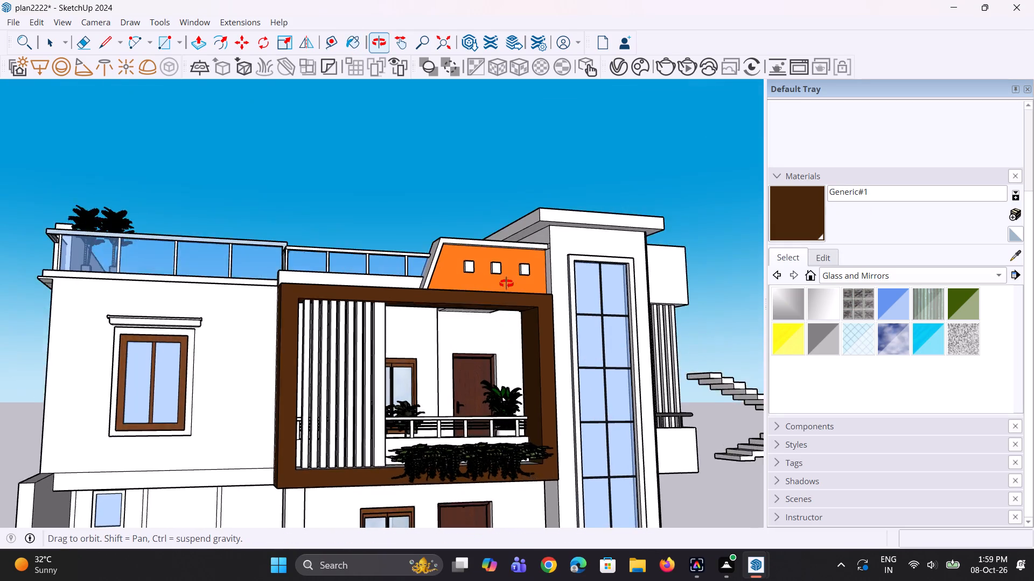
middle_drag(506, 284, 508, 271)
scroll(495, 325, down, 4)
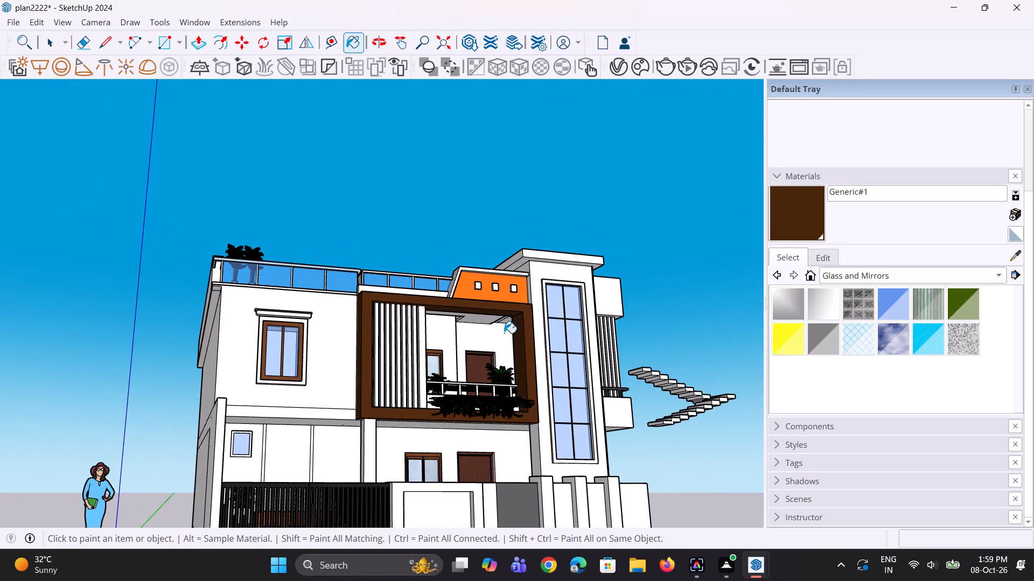
scroll(528, 266, up, 7)
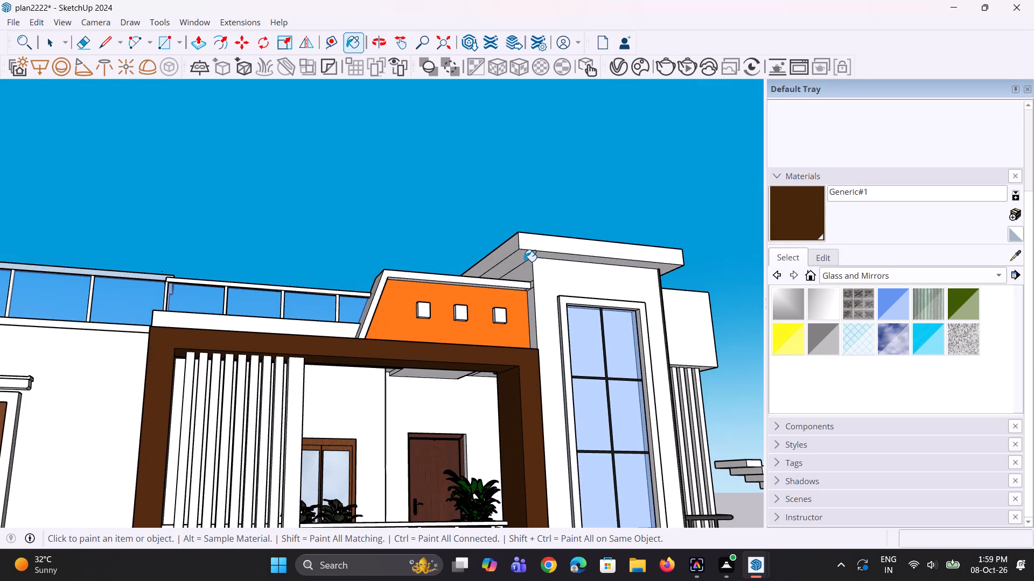
click(521, 258)
scroll(546, 286, down, 8)
middle_drag(618, 268, 597, 281)
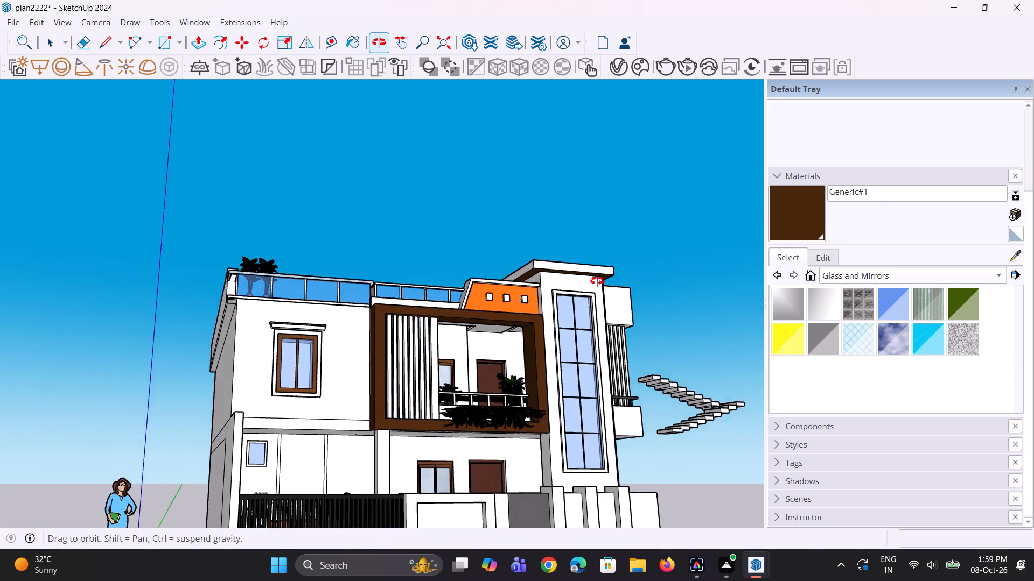
middle_drag(597, 281, 546, 303)
scroll(620, 317, up, 2)
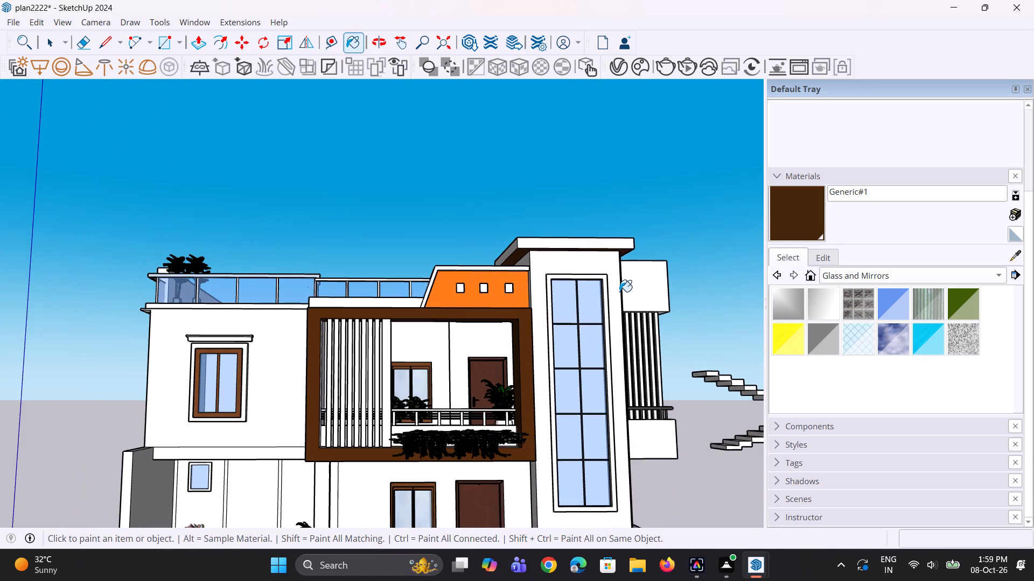
Paint the frame around the tall glazed tower window with the brown Generic#1 material.
click(605, 288)
Paint the front faces of all the upper balcony's vertical slats, including the wide end slat, with the brown Generic#1 material.
scroll(597, 289, down, 4)
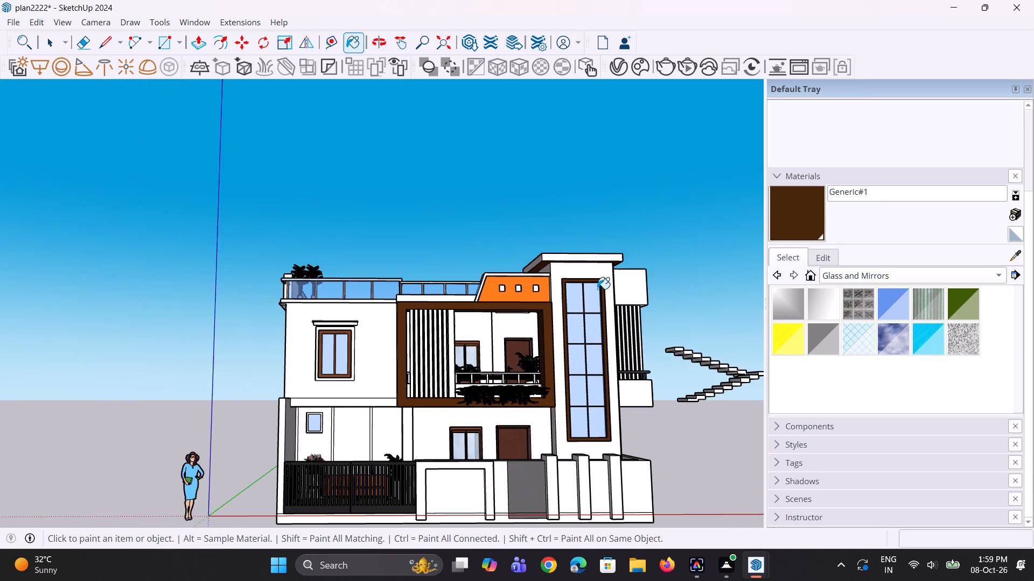
scroll(573, 340, up, 5)
scroll(591, 314, down, 7)
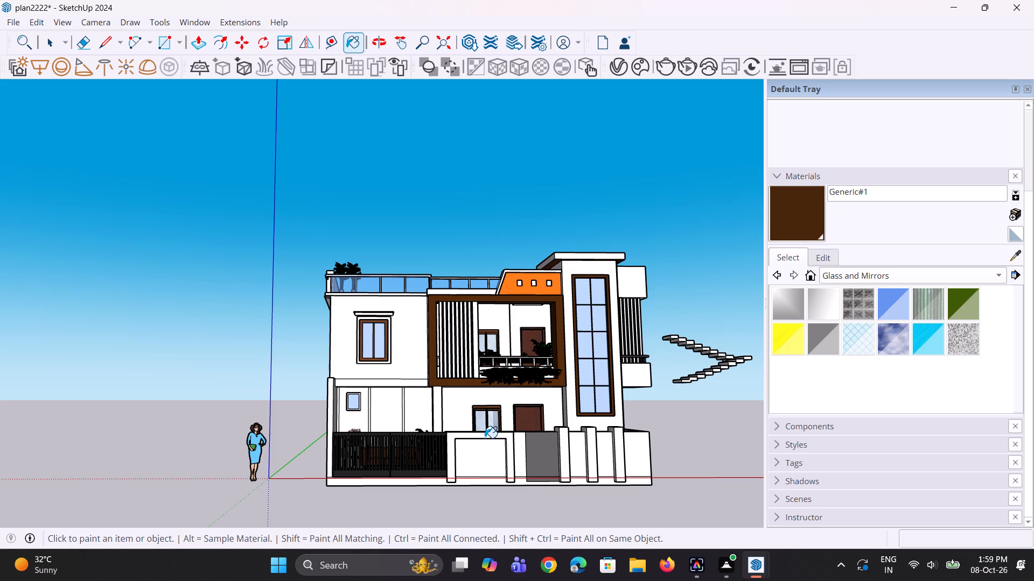
scroll(375, 454, up, 4)
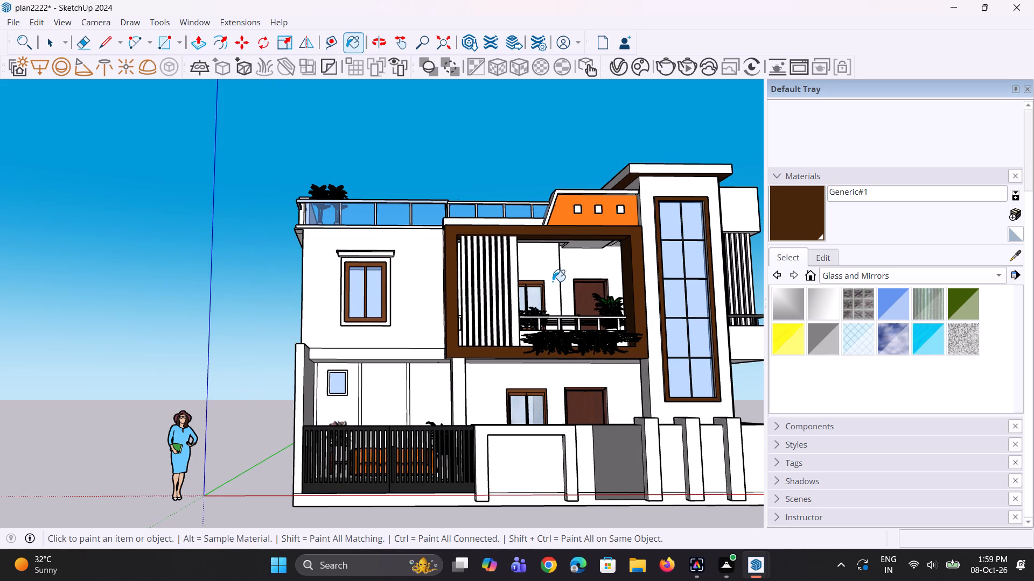
scroll(514, 287, up, 2)
click(515, 285)
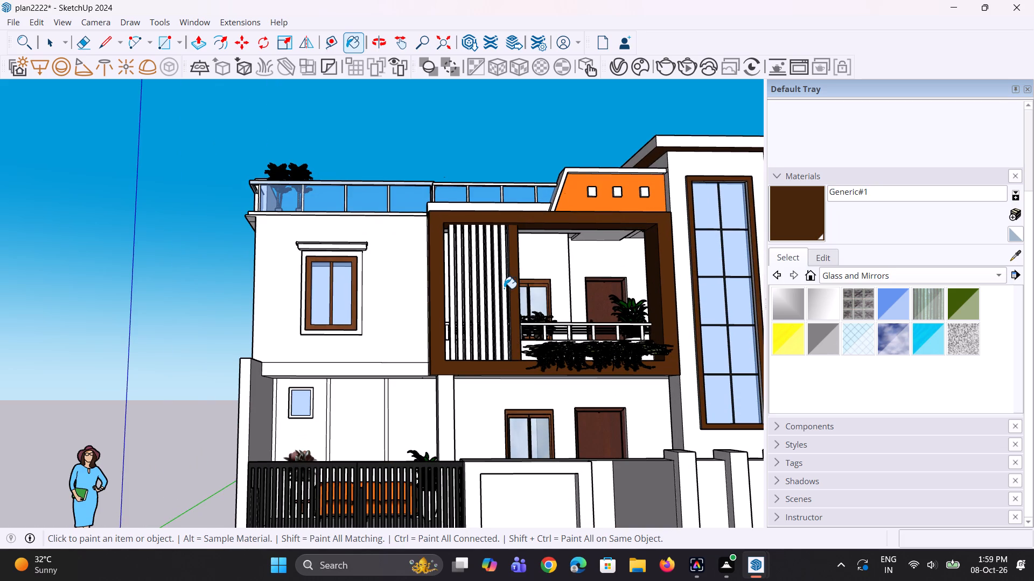
click(504, 288)
scroll(504, 301, up, 5)
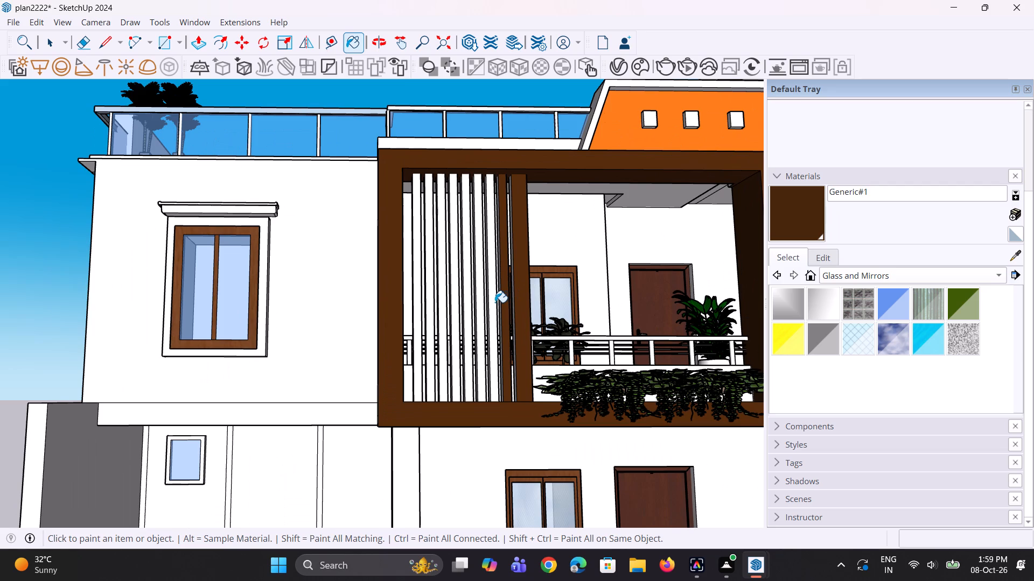
click(495, 302)
scroll(490, 303, up, 1)
click(482, 302)
click(469, 303)
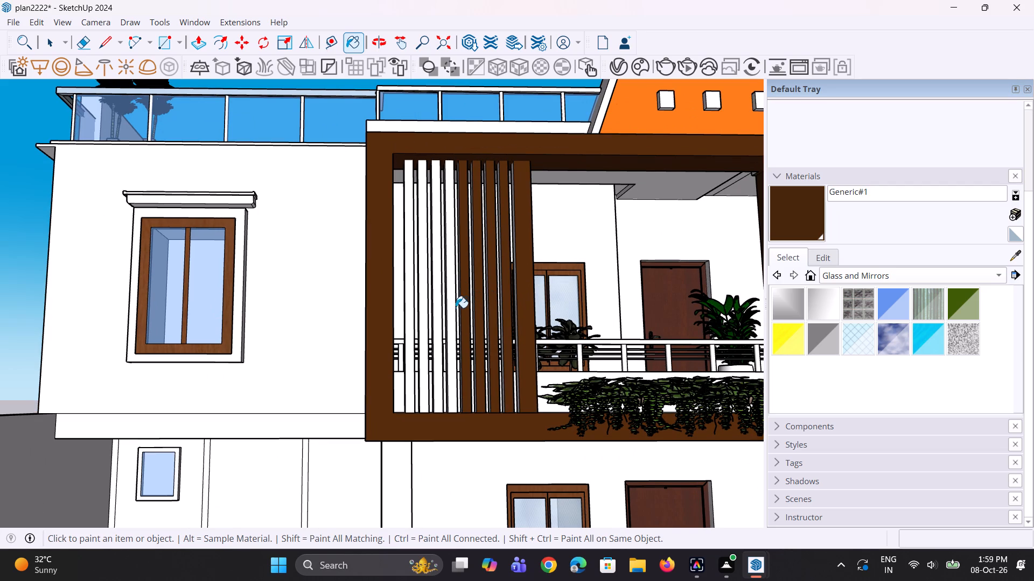
click(455, 308)
click(442, 314)
click(428, 316)
click(412, 320)
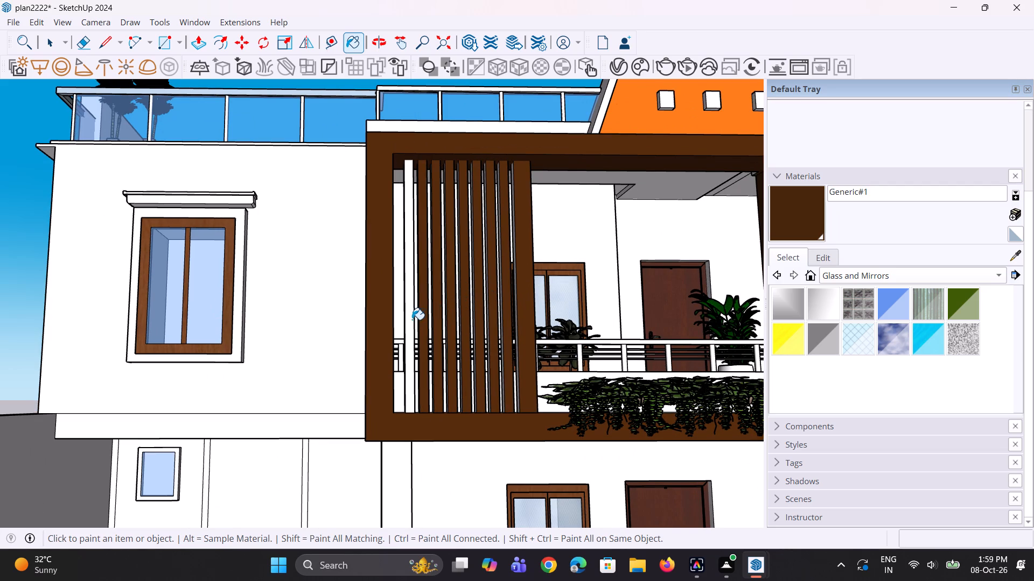
Paint the window-wall-facing sides of the wide end slat and the five slats nearest to it with the brown Generic#1 material.
middle_drag(428, 338, 450, 364)
scroll(506, 350, up, 5)
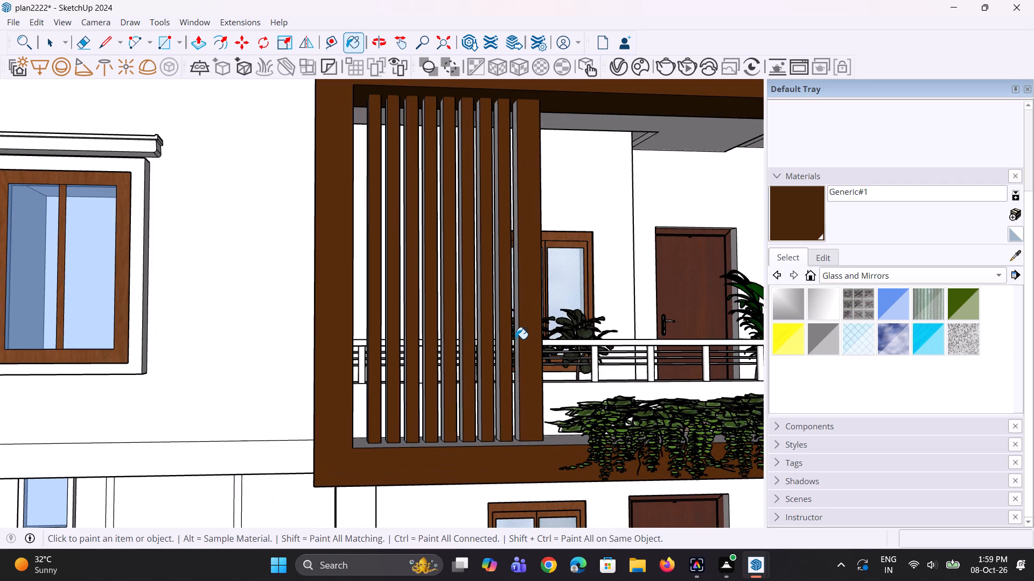
click(515, 337)
click(497, 337)
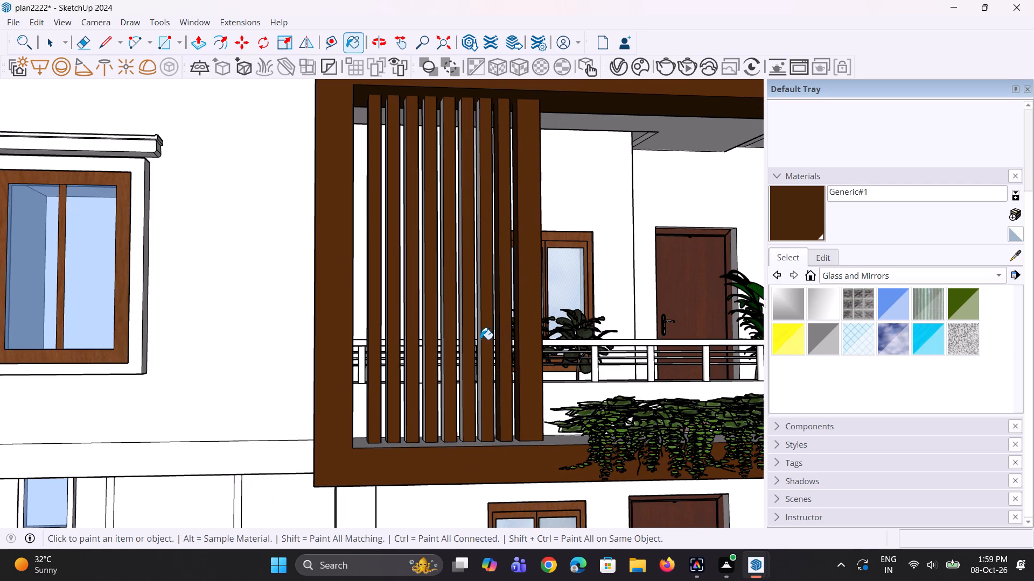
click(480, 339)
click(463, 341)
click(459, 342)
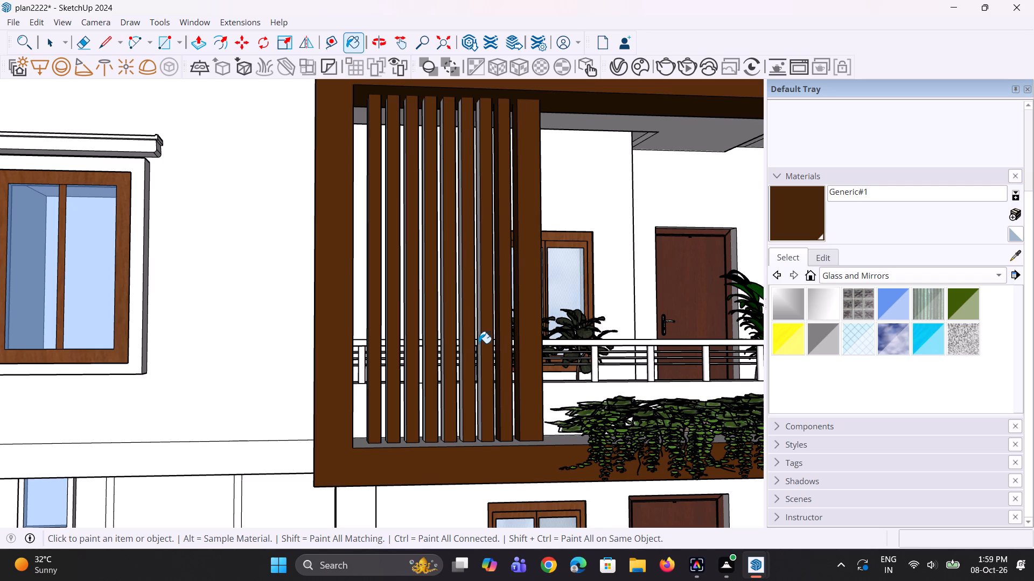
click(479, 343)
click(479, 341)
scroll(466, 343, up, 5)
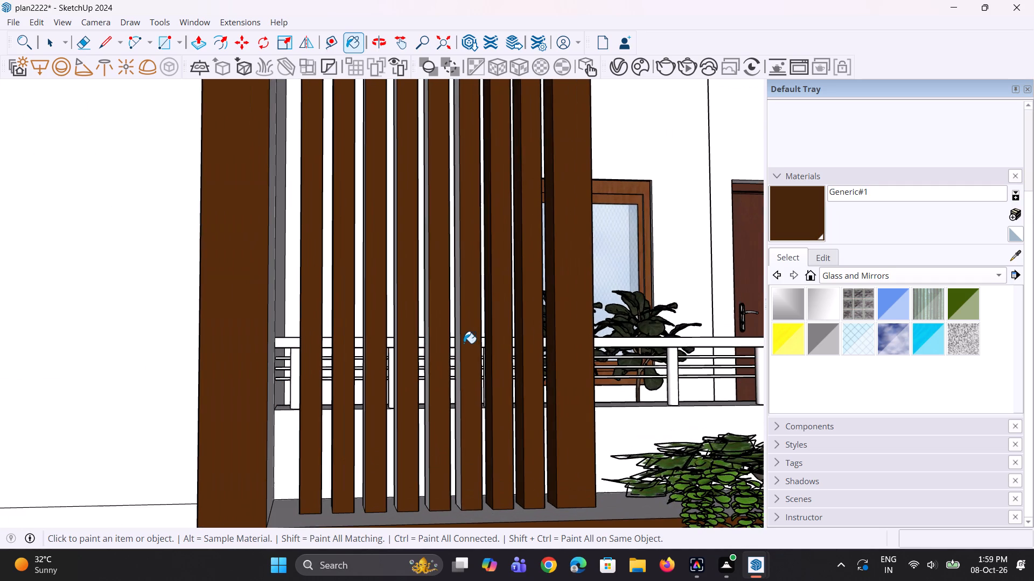
click(457, 342)
click(425, 351)
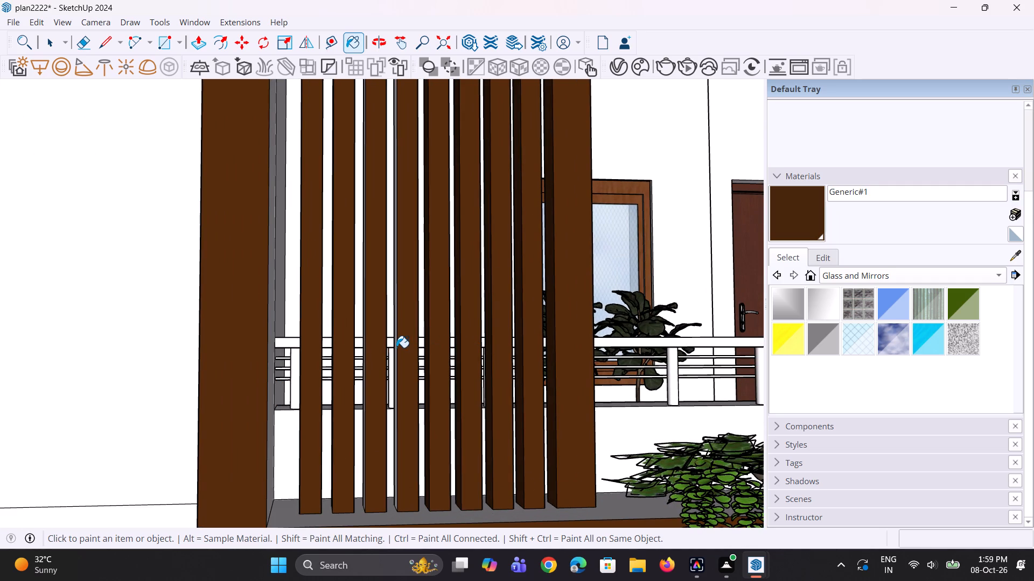
click(394, 346)
Paint the window-wall-facing sides of the three remaining slats, nearest the balcony frame's outer side, with the brown Generic#1 material.
middle_drag(352, 374, 411, 389)
scroll(402, 371, up, 2)
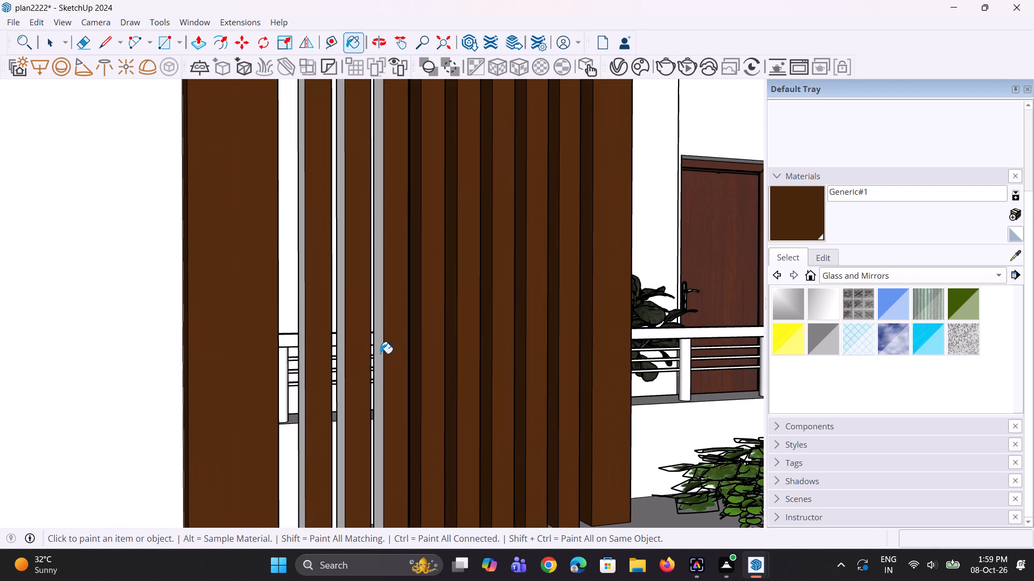
click(380, 353)
click(339, 353)
click(298, 355)
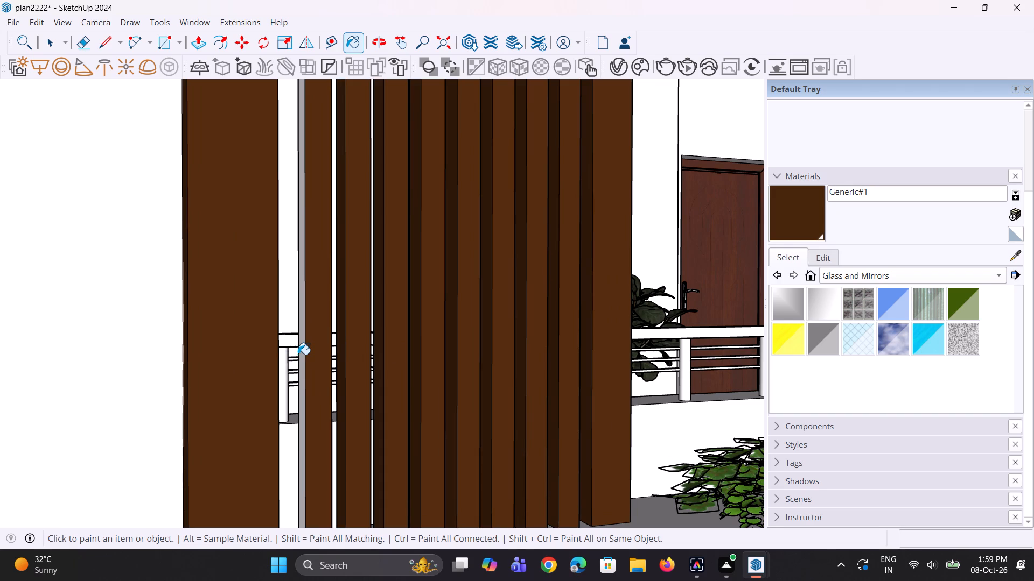
key(ctrl+z)
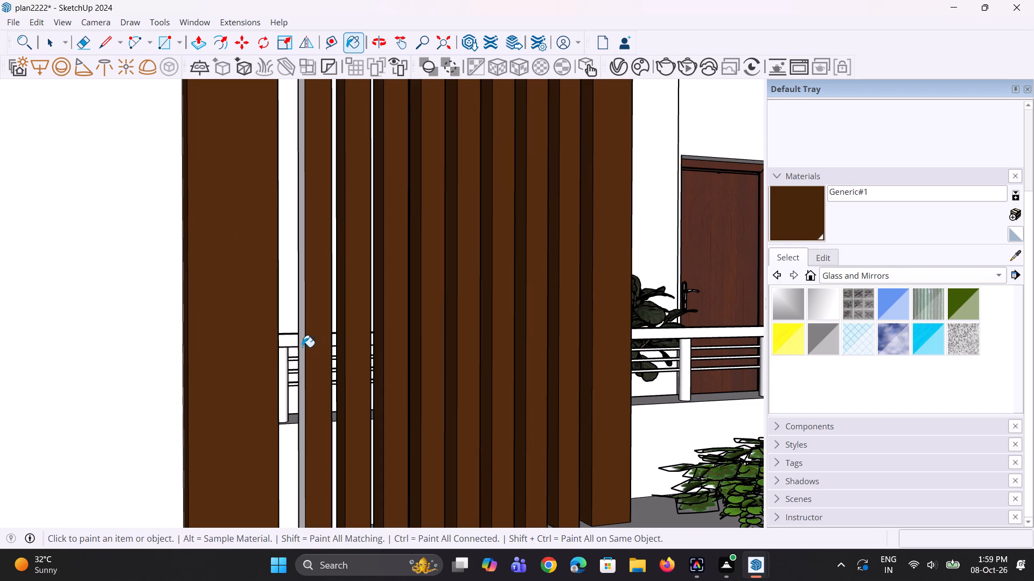
click(302, 346)
Paint the tower-facing sides of all the balcony's vertical slats, starting from the wide end slat, with the brown Generic#1 material.
scroll(354, 332, down, 9)
middle_drag(516, 328, 259, 353)
scroll(386, 344, up, 5)
click(407, 336)
click(366, 325)
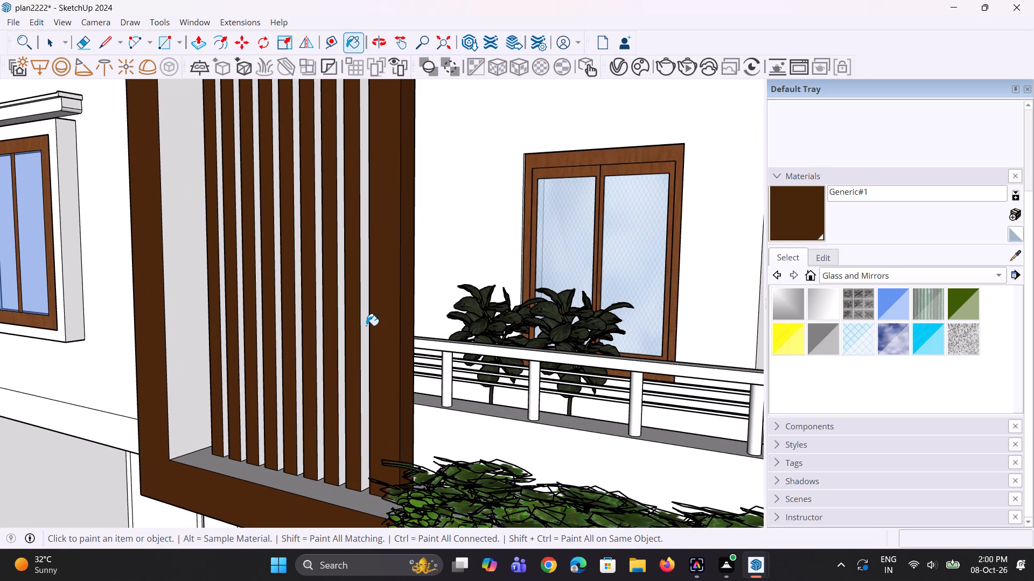
click(340, 321)
click(320, 322)
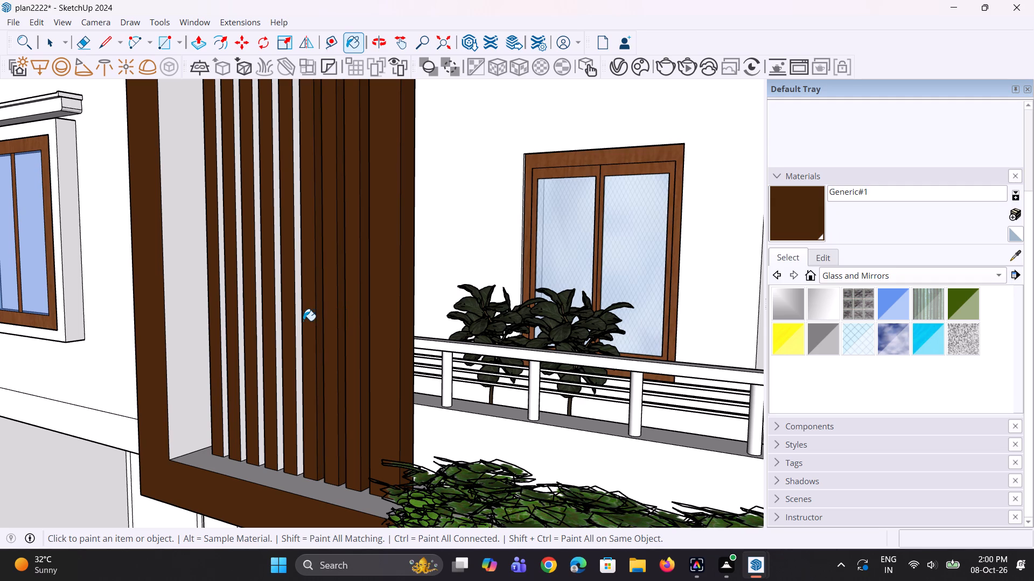
click(299, 321)
click(281, 321)
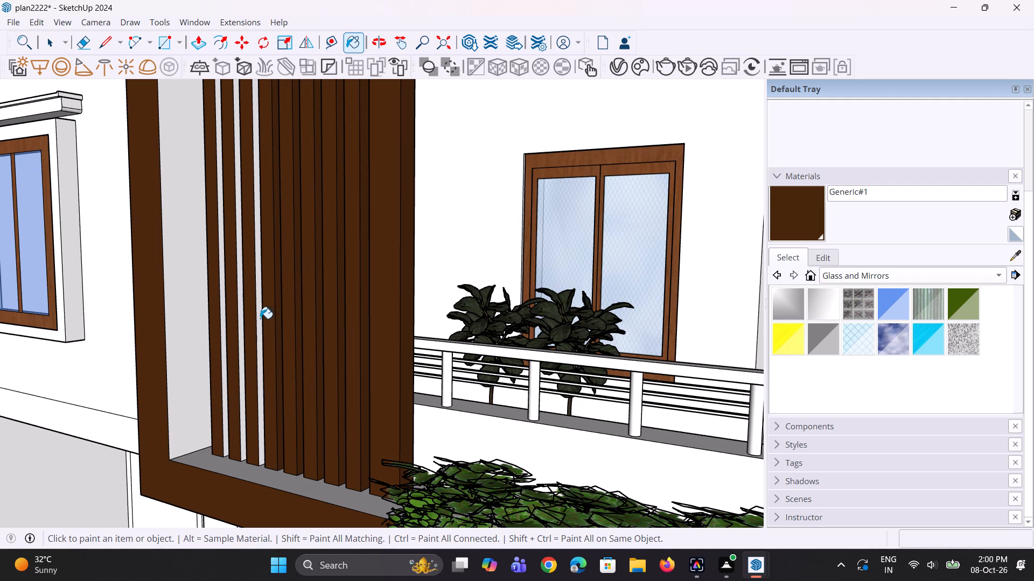
click(260, 318)
click(243, 317)
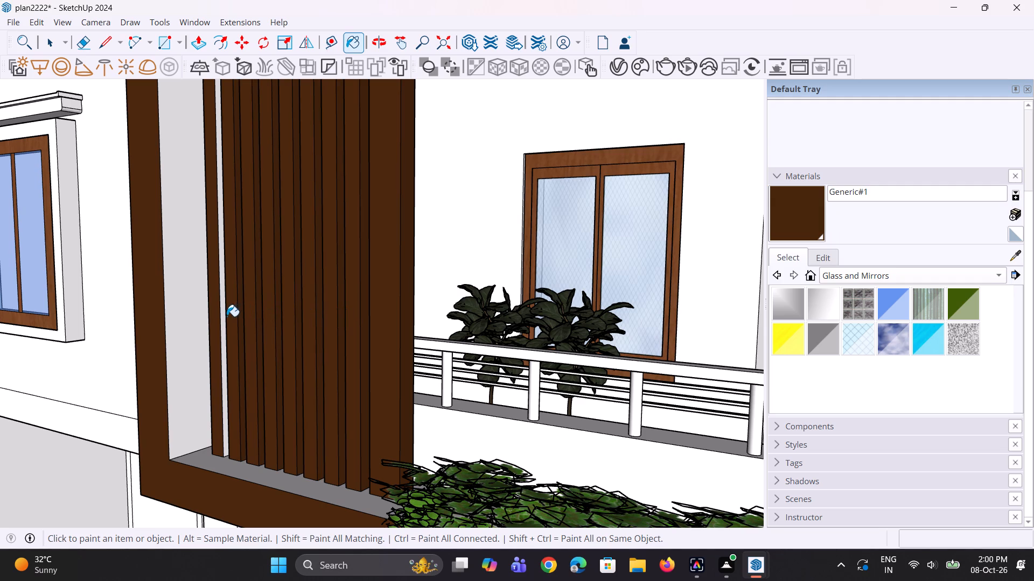
click(224, 321)
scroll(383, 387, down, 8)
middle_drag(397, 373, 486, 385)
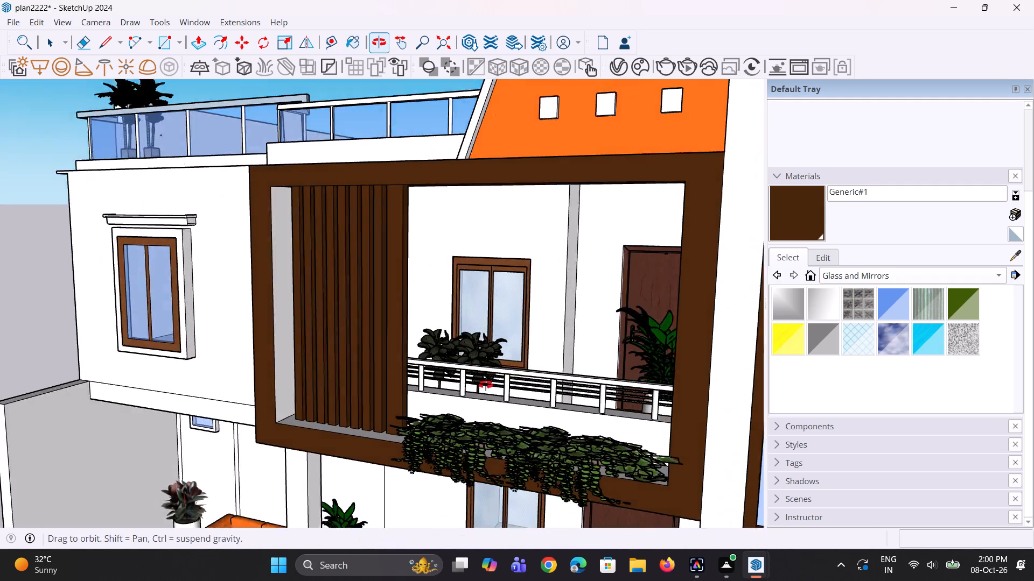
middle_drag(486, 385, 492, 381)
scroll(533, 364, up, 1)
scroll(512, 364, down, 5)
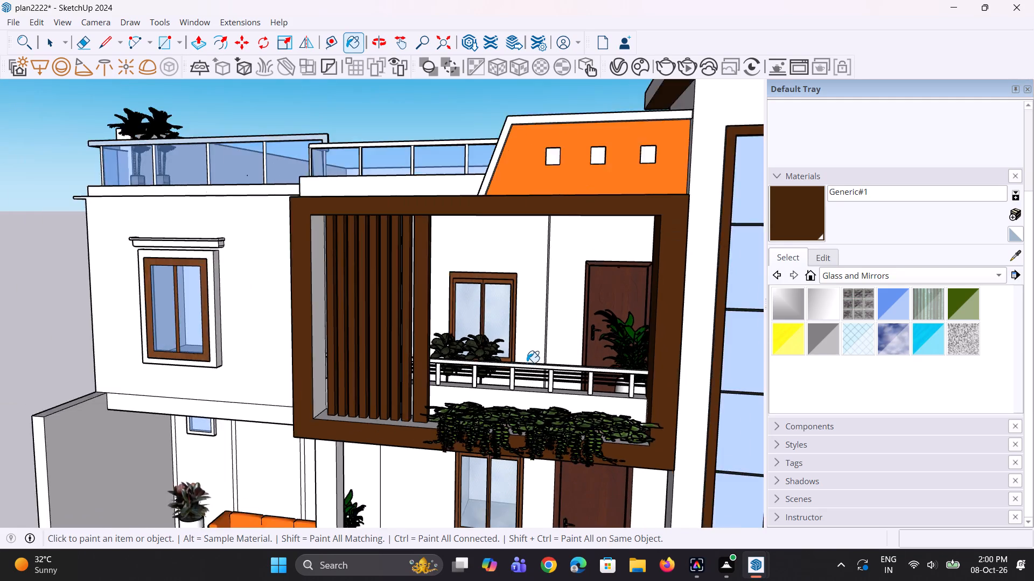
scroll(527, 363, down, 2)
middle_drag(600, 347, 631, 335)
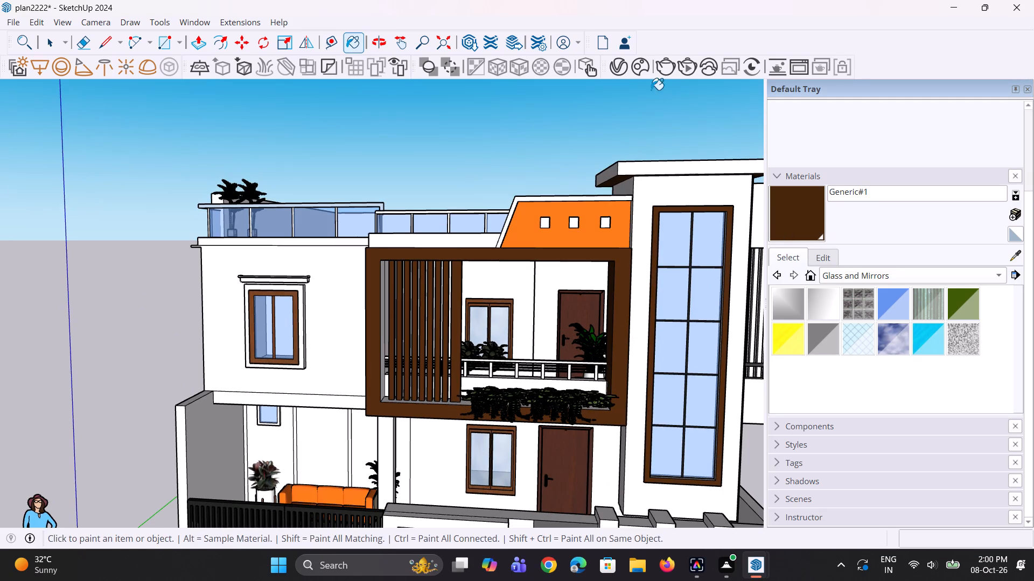
Create another Generic material in the V-Ray Asset Editor.
click(620, 75)
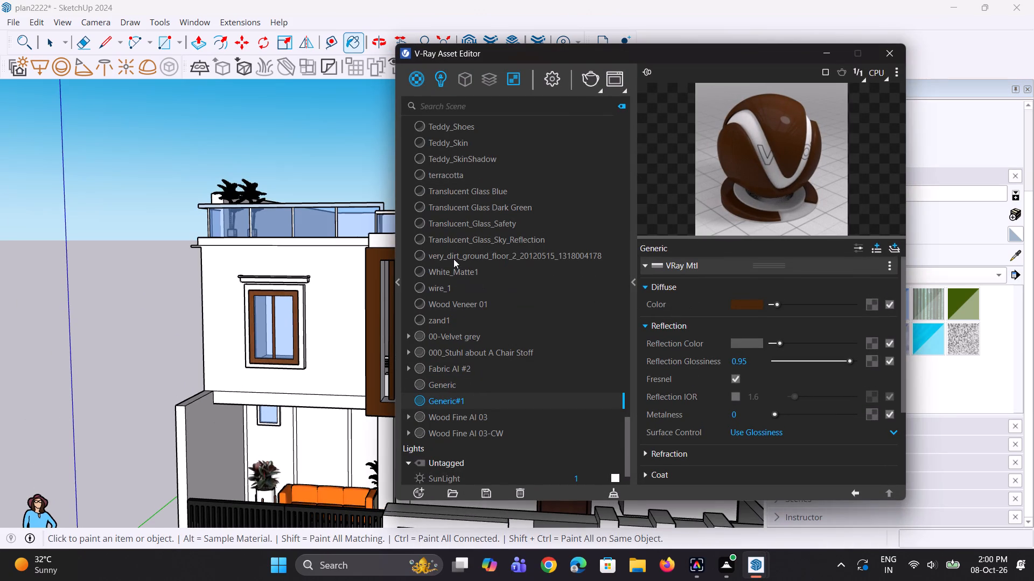
right_click(418, 76)
click(437, 109)
Give the new material a dark grey diffuse colour of about R 0.343, G 0.331, B 0.331.
click(738, 305)
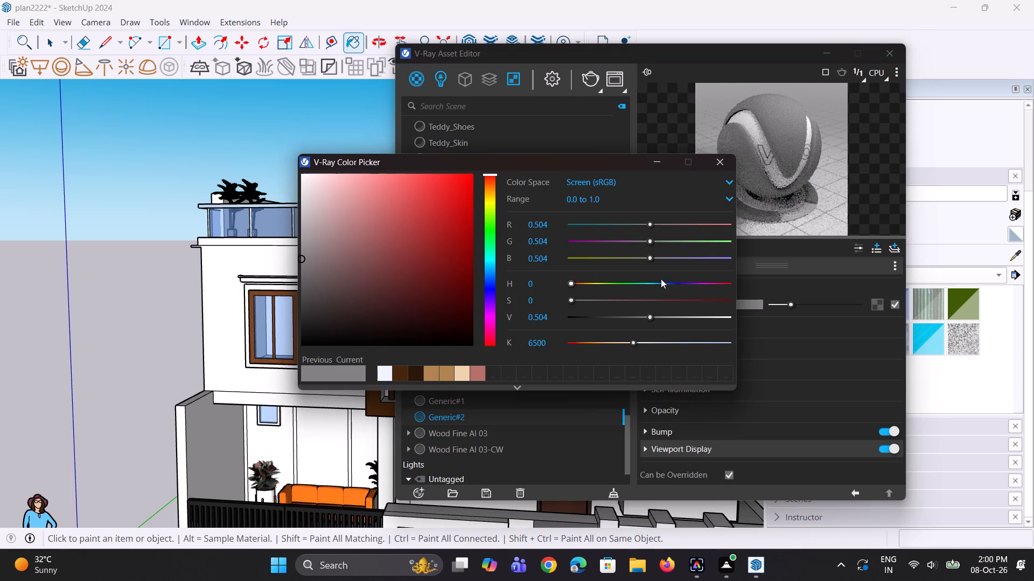
drag(363, 276, 316, 283)
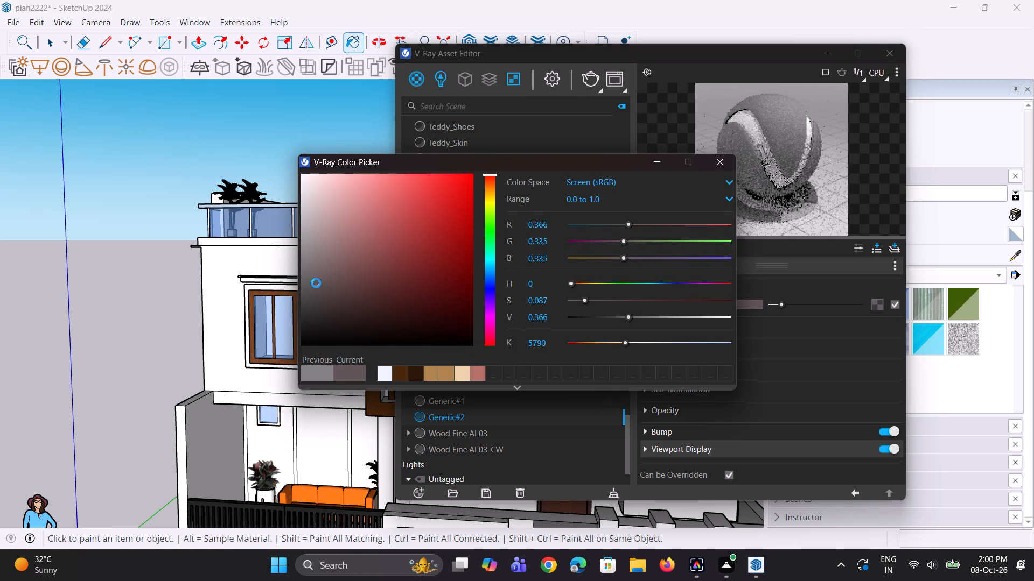
drag(316, 283, 323, 261)
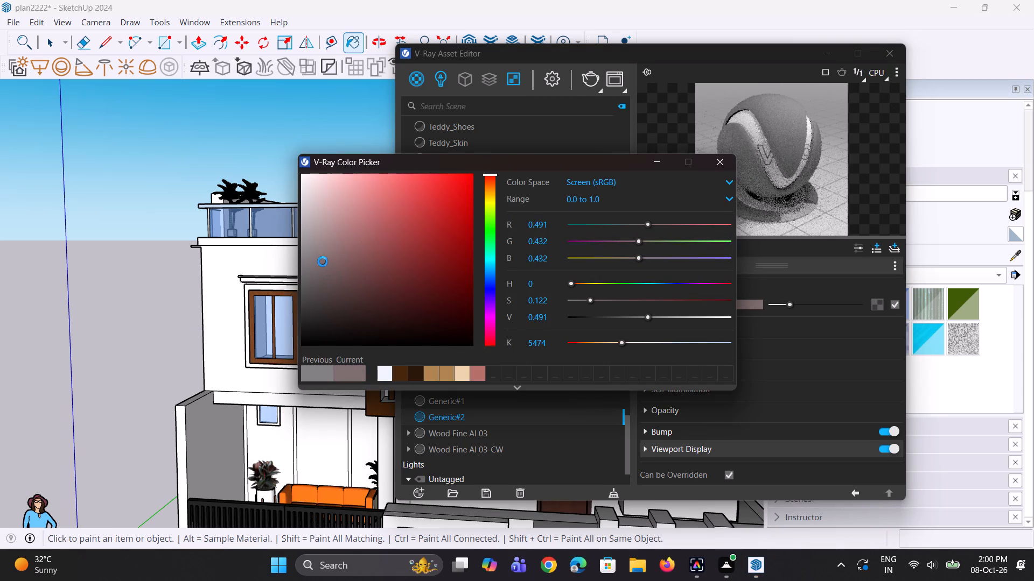
drag(323, 261, 319, 262)
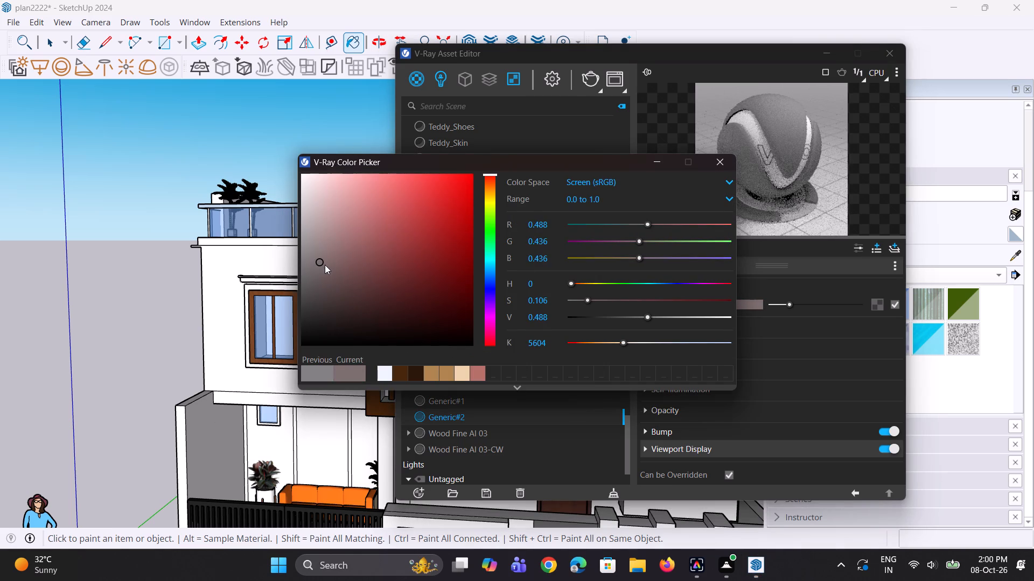
drag(319, 263, 319, 293)
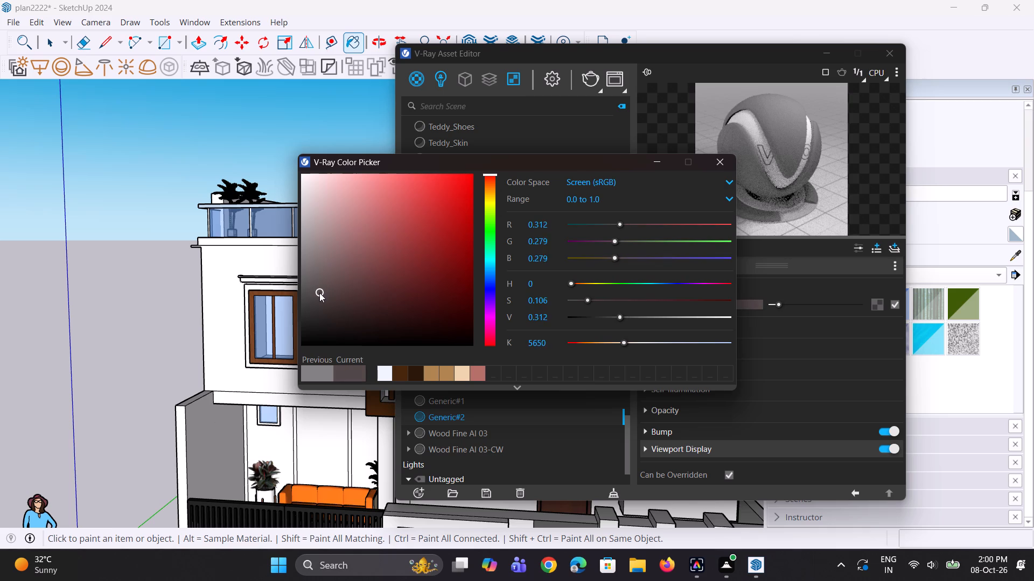
drag(319, 293, 316, 295)
drag(316, 289, 312, 283)
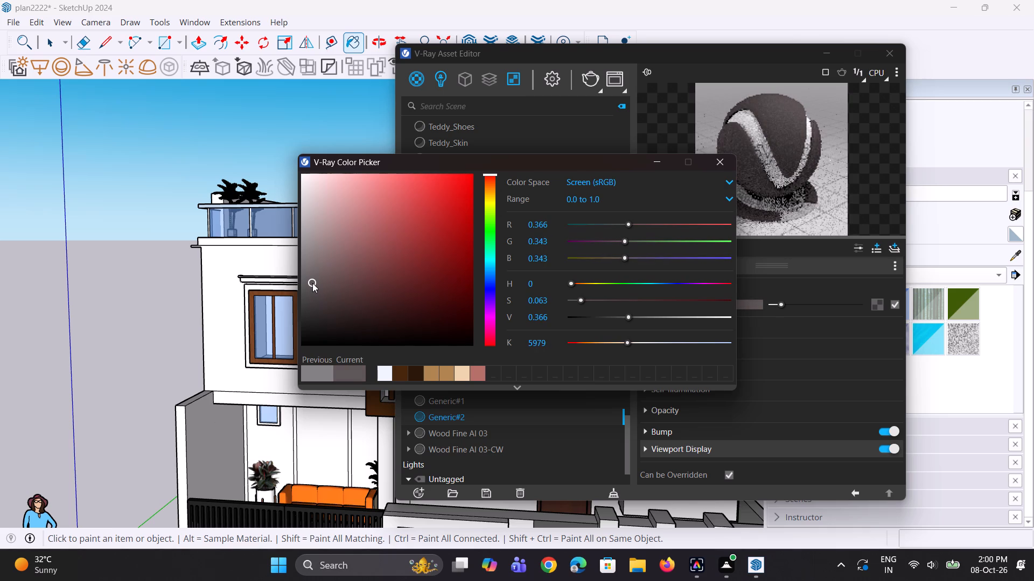
drag(312, 283, 312, 283)
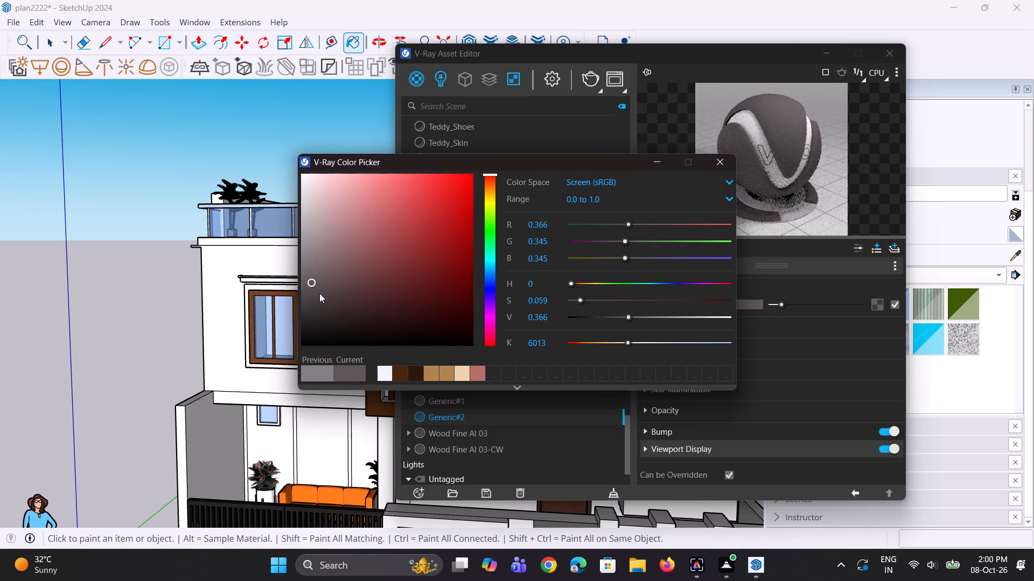
drag(313, 281, 311, 299)
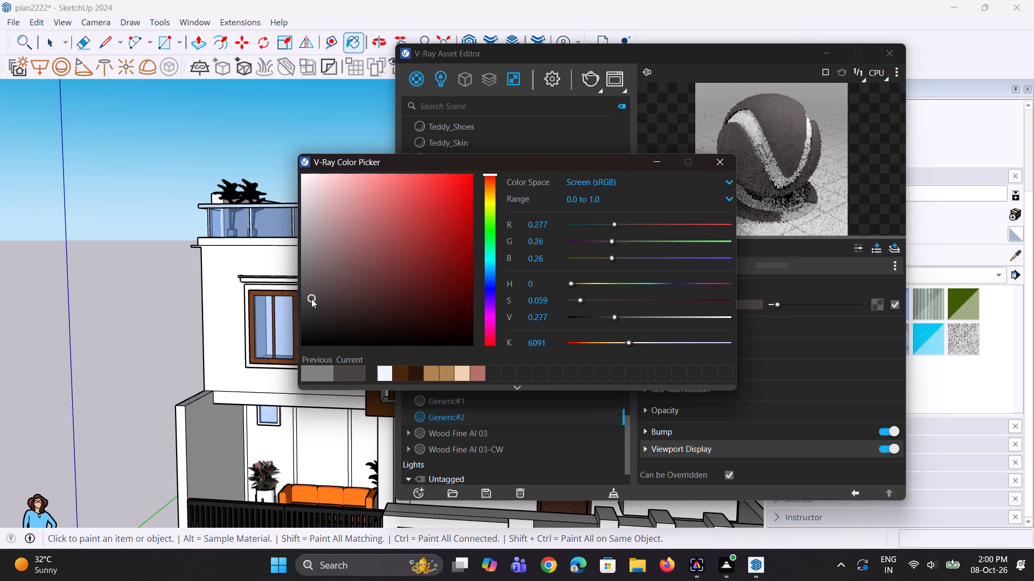
drag(309, 296, 308, 288)
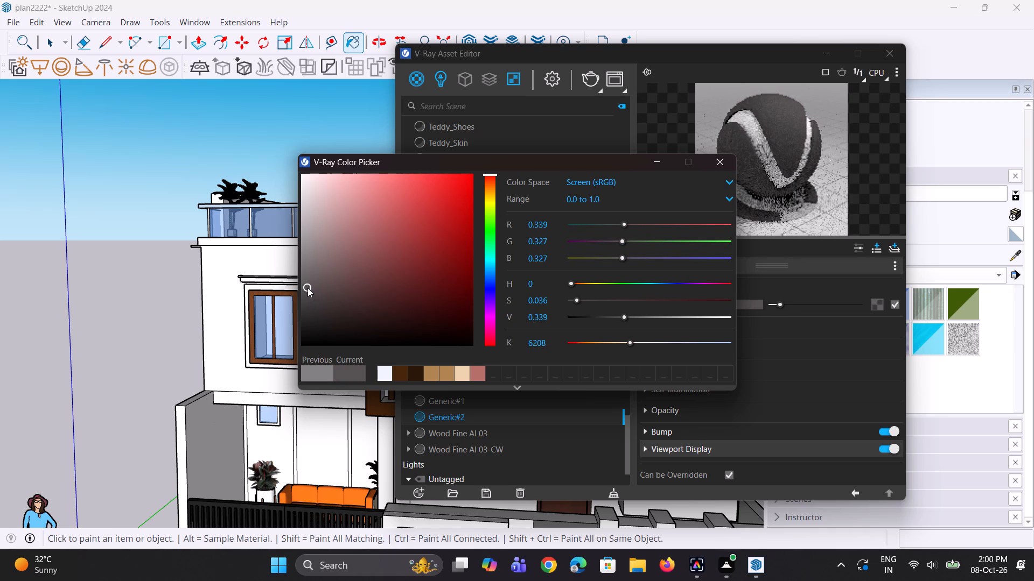
drag(308, 288, 308, 287)
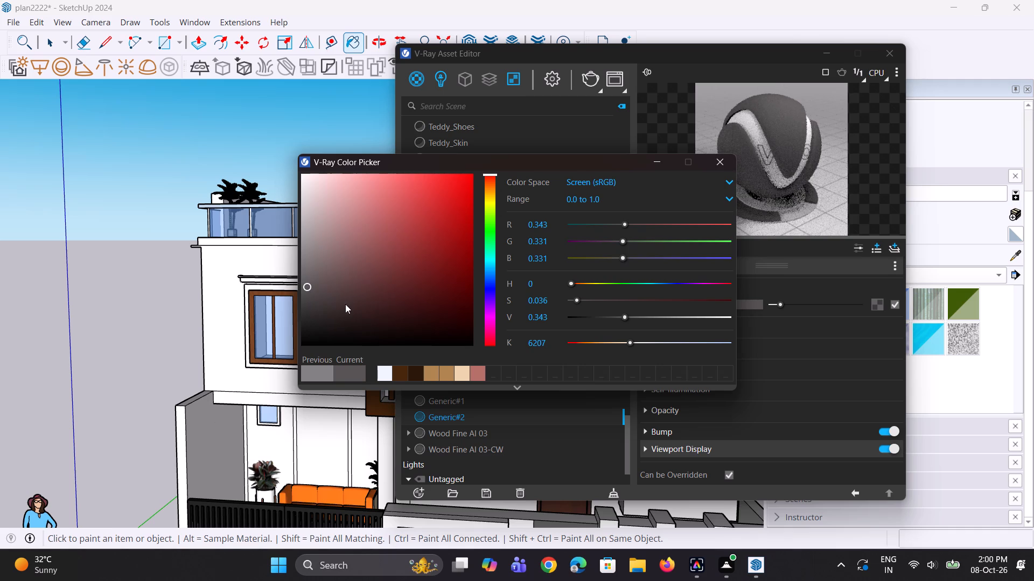
click(715, 159)
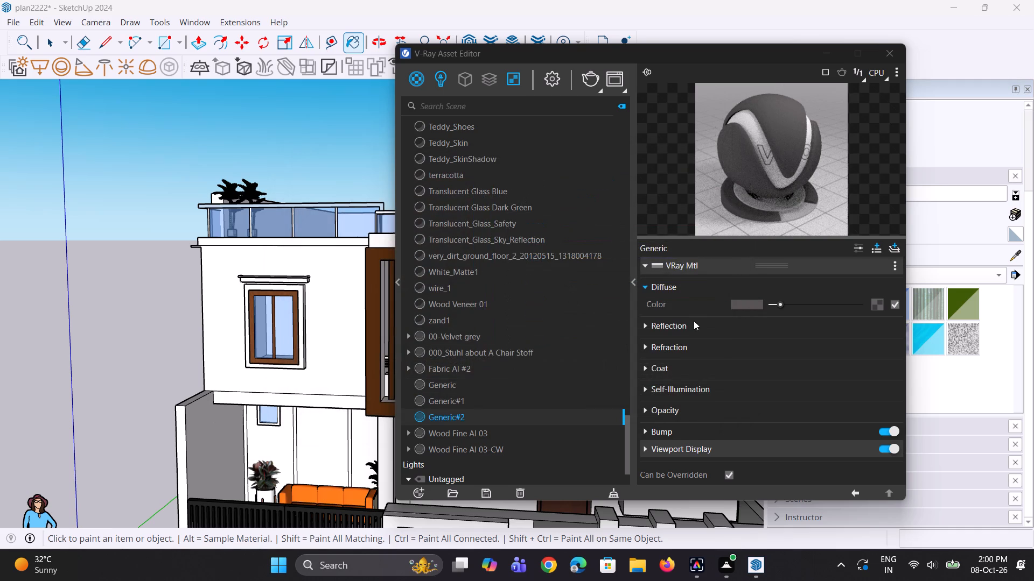
Give the Generic#2 material a dark grey reflection colour and a reflection glossiness of 0.95.
click(654, 326)
drag(773, 342, 779, 343)
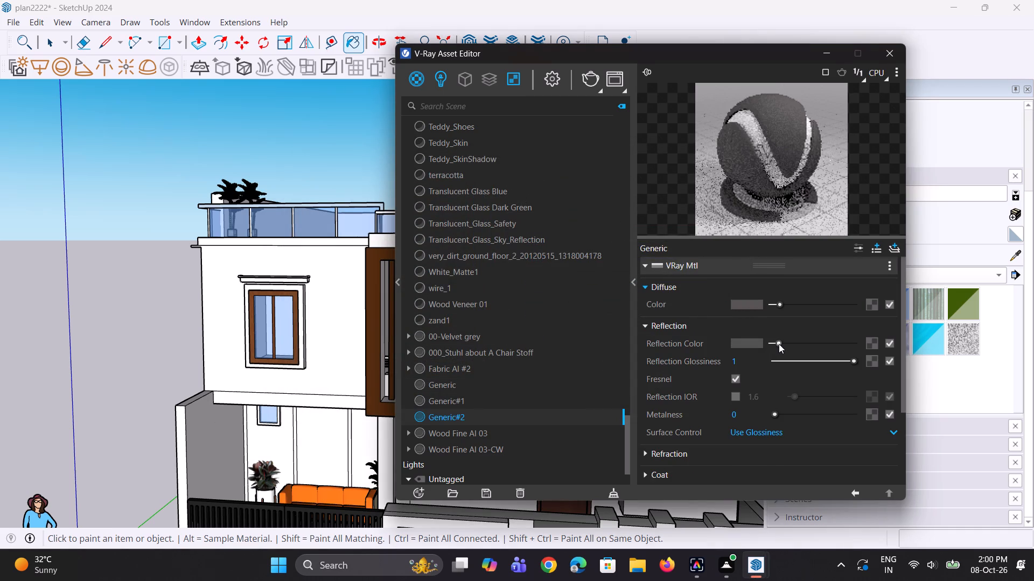
drag(743, 367, 708, 363)
text(0.95)
key(Return)
click(775, 187)
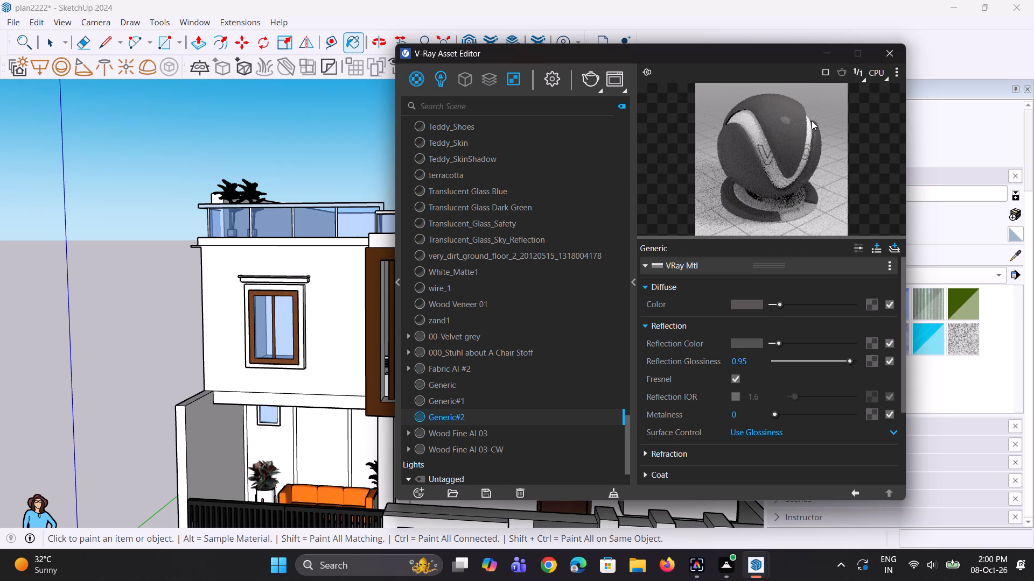
click(823, 46)
Paint the balcony frame's front face and its inner side next to the tower with the dark grey Generic#2 material.
click(785, 226)
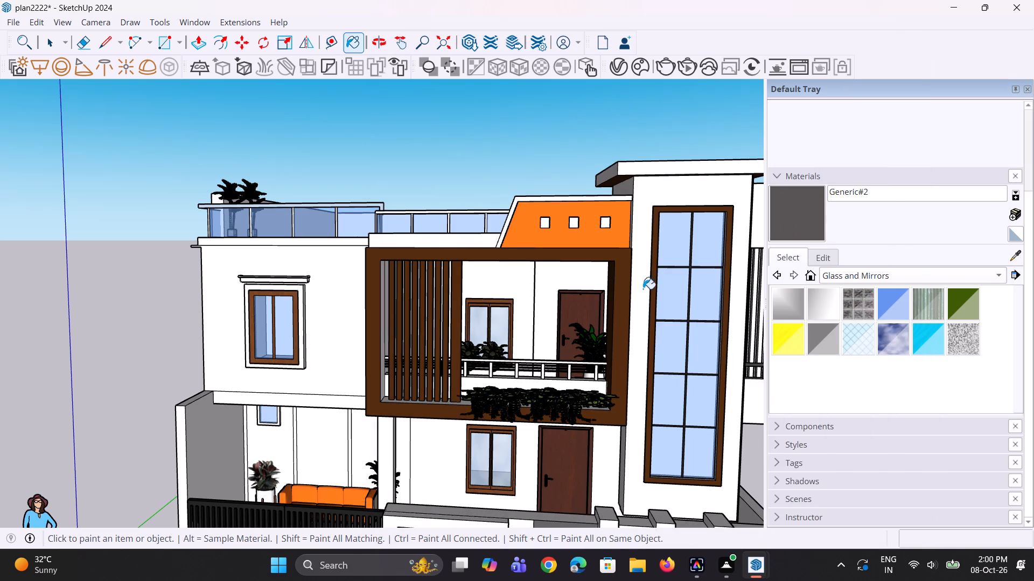
scroll(631, 295, up, 2)
click(625, 296)
scroll(611, 286, up, 2)
middle_drag(609, 281, 630, 285)
scroll(606, 290, up, 1)
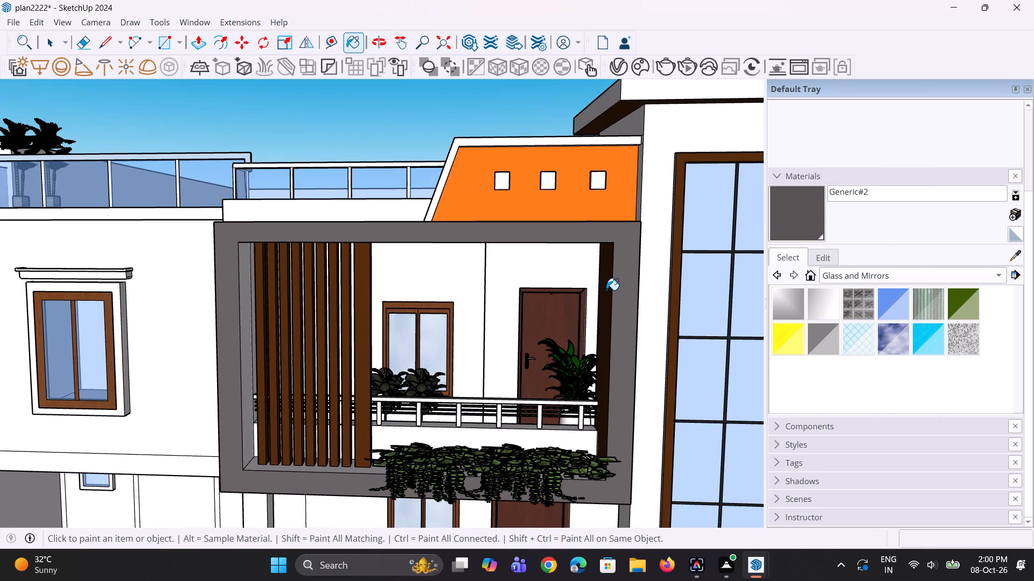
click(606, 290)
Examine the whole front elevation from several distances to judge the dark grey balcony frame against the other colours.
scroll(610, 292, down, 3)
middle_drag(504, 332, 485, 313)
scroll(498, 308, down, 4)
middle_drag(502, 305, 511, 303)
scroll(560, 268, up, 2)
middle_drag(580, 289, 581, 288)
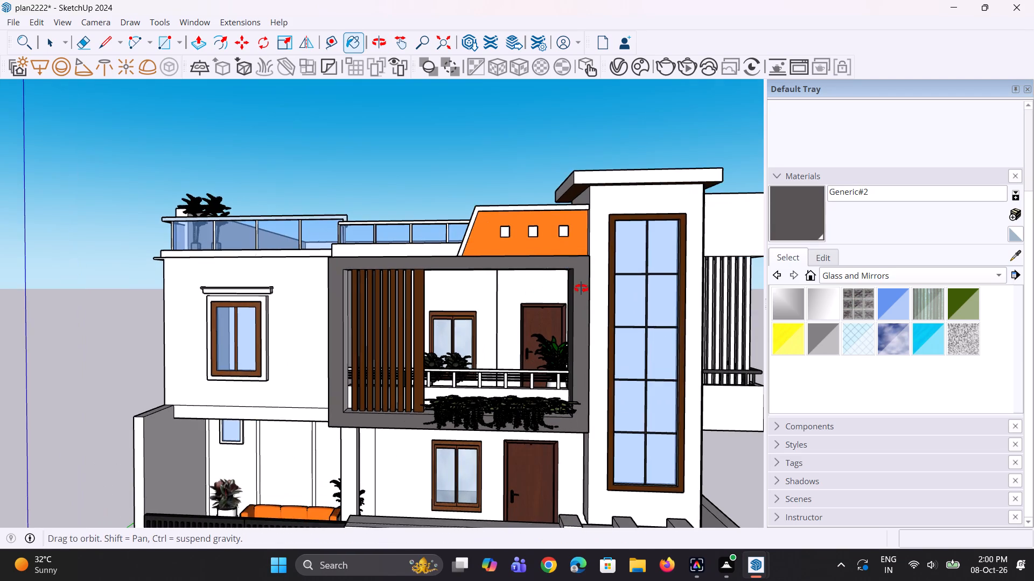
middle_drag(581, 288, 581, 271)
scroll(581, 271, down, 7)
middle_drag(587, 293, 588, 311)
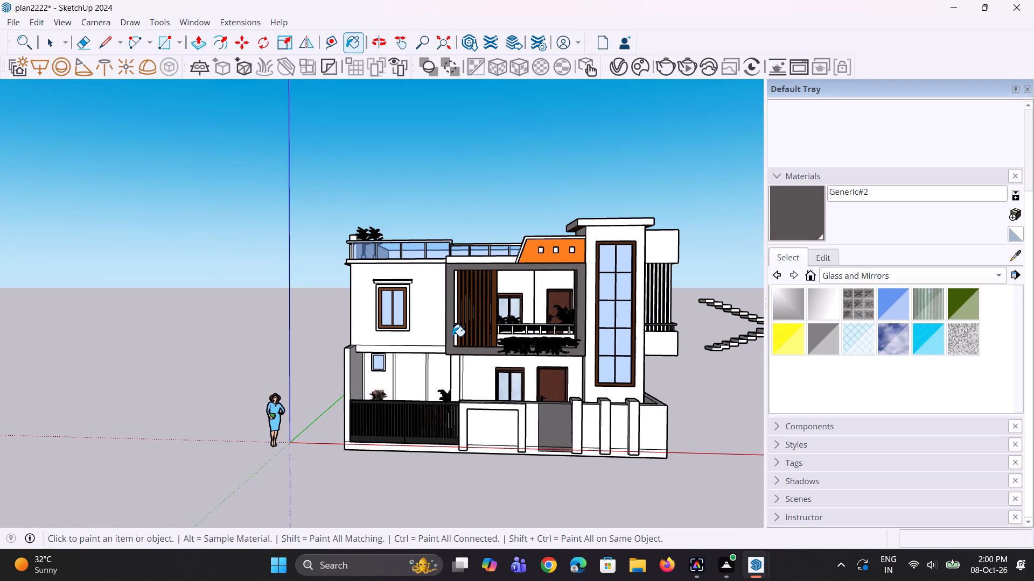
scroll(453, 336, down, 4)
middle_drag(478, 365, 489, 369)
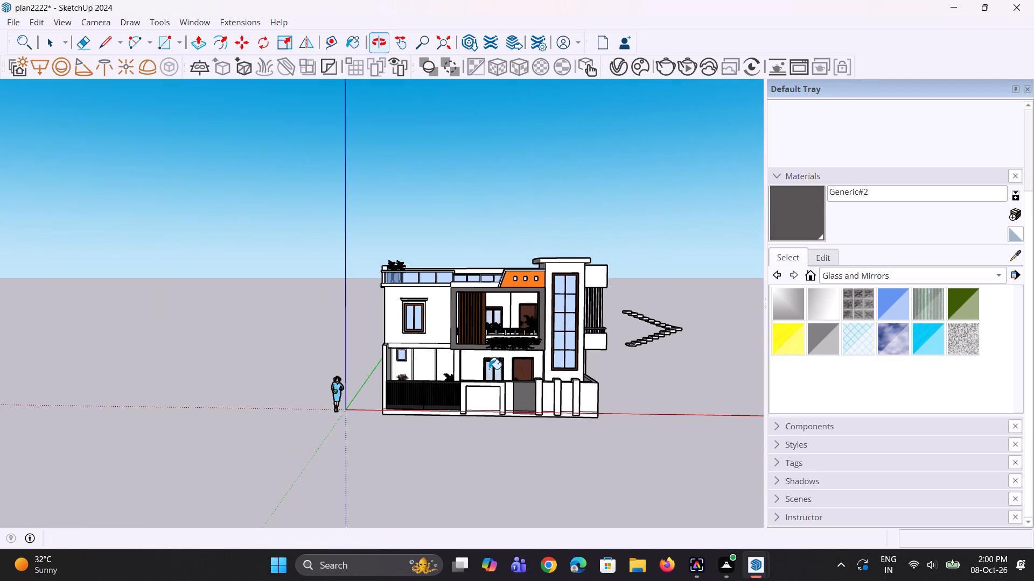
scroll(491, 366, up, 1)
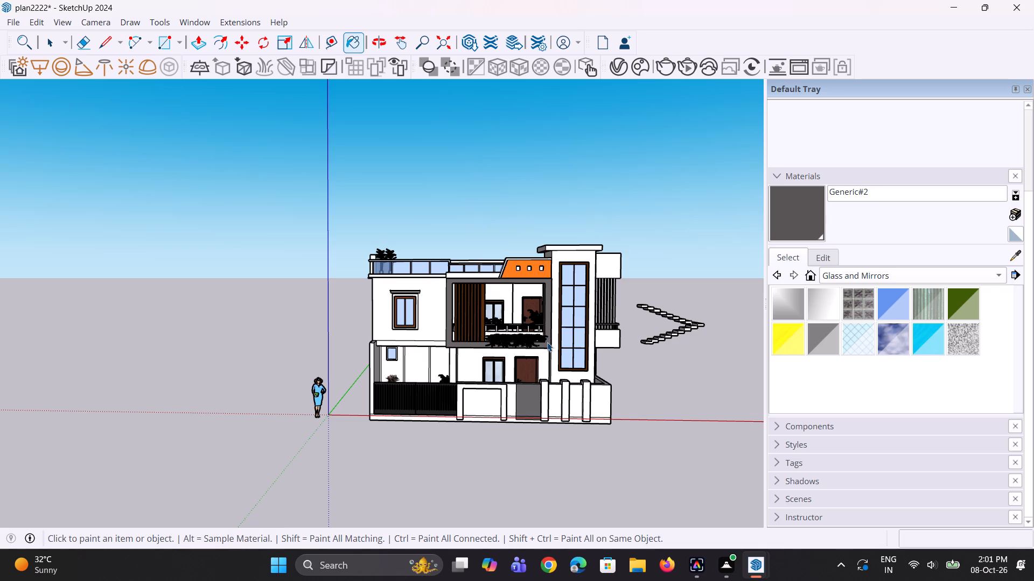
key(space)
scroll(547, 342, down, 1)
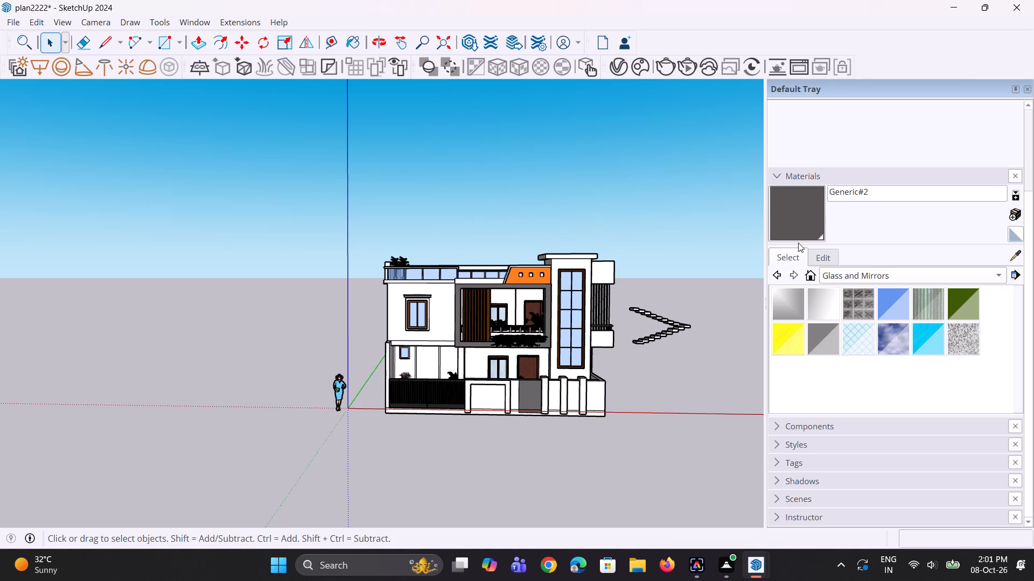
Sample the orange Generic material from the roof parapet panel and paint the front of the upper-floor bedroom window's surround.
click(1019, 252)
scroll(525, 277, up, 2)
click(522, 279)
scroll(308, 325, up, 2)
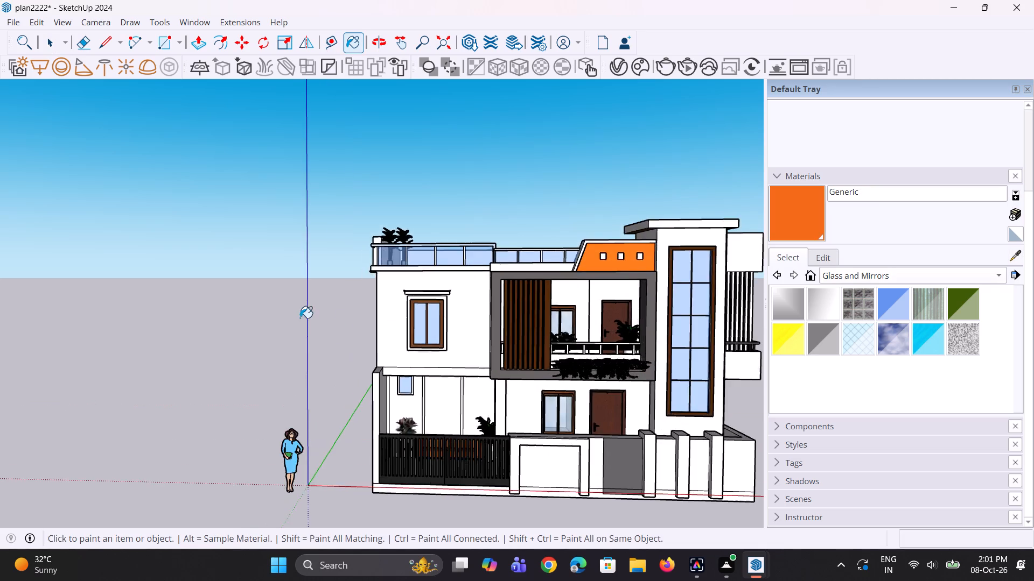
scroll(300, 318, up, 6)
click(451, 362)
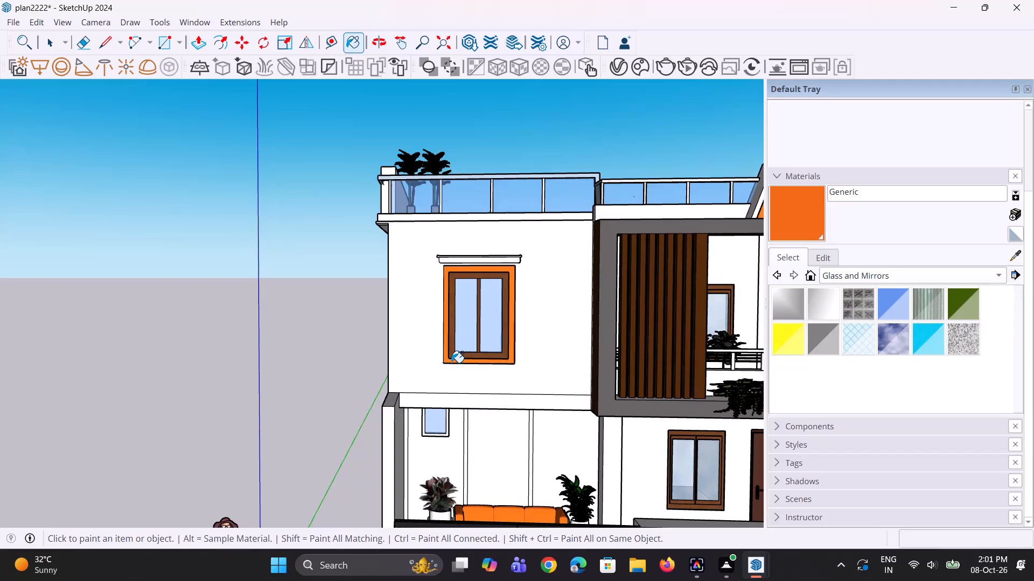
Paint both outer sides and the underside of the upper-floor window surround with the orange Generic material.
scroll(446, 358, up, 3)
middle_drag(442, 352, 502, 374)
scroll(448, 326, up, 3)
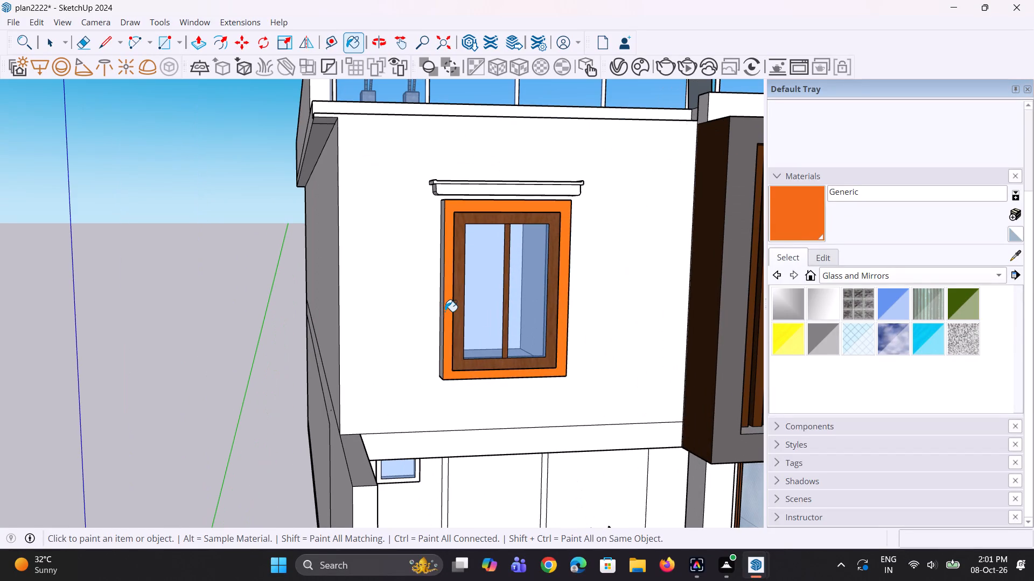
click(442, 305)
middle_drag(511, 243, 346, 239)
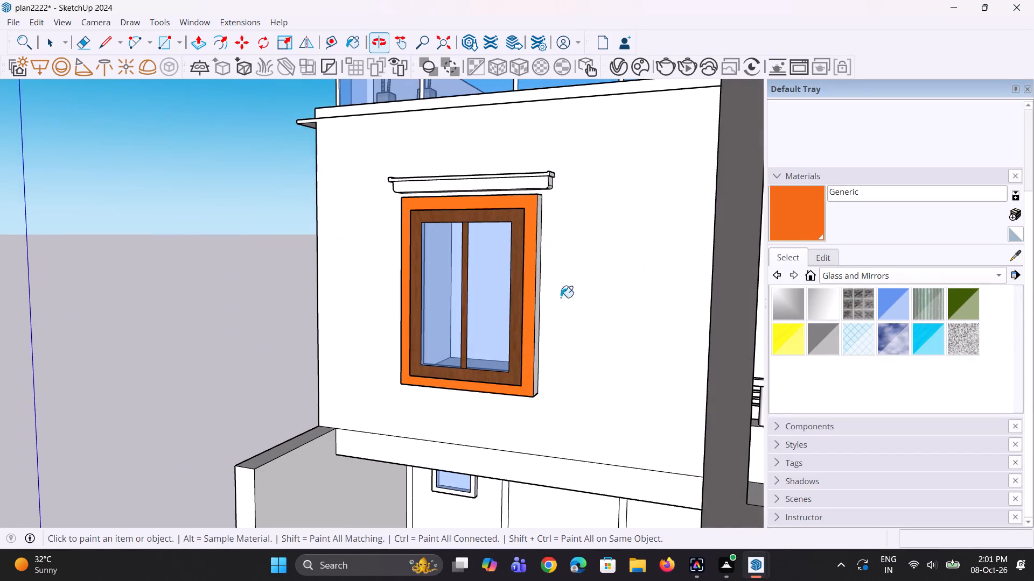
scroll(578, 303, up, 2)
click(529, 280)
middle_drag(508, 342, 555, 200)
scroll(473, 391, up, 1)
click(473, 381)
Sample the dark grey Generic#2 from the balcony frame and paint the lower front and bottom edge of the hood above the orange-framed window.
scroll(503, 367, down, 3)
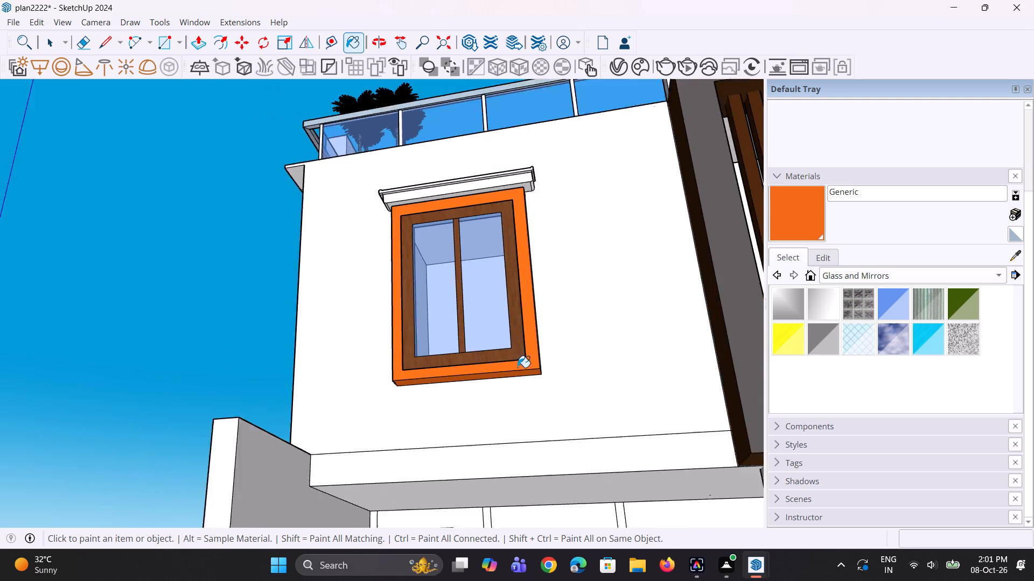
scroll(518, 367, down, 5)
middle_drag(521, 352, 533, 393)
scroll(434, 304, down, 6)
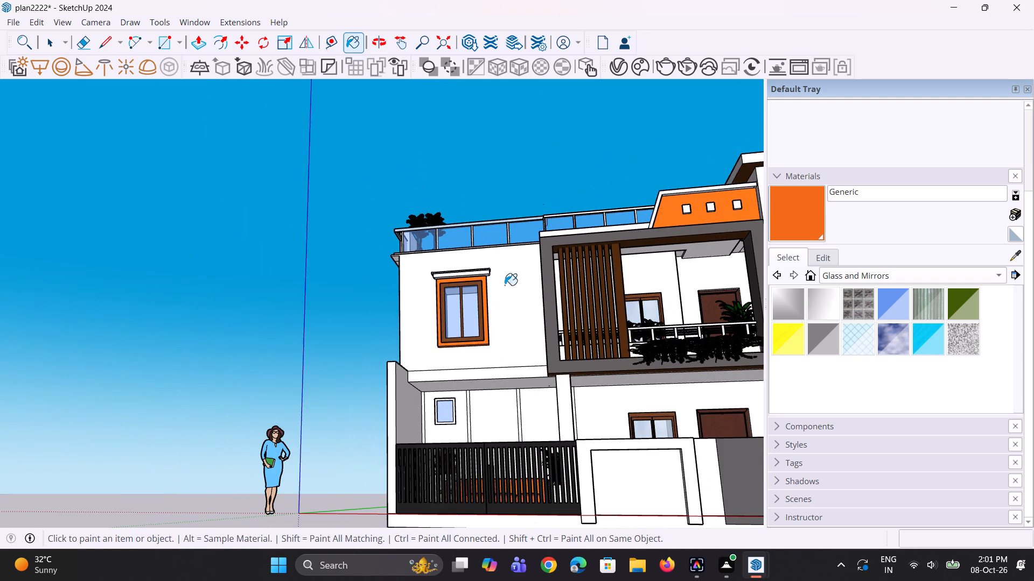
key(space)
click(1023, 256)
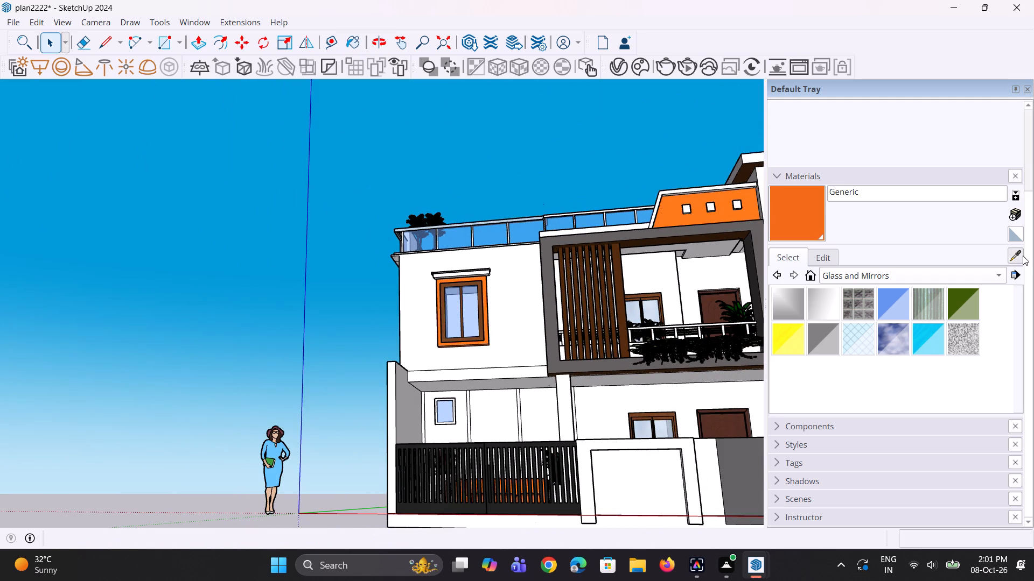
click(758, 232)
scroll(422, 273, up, 5)
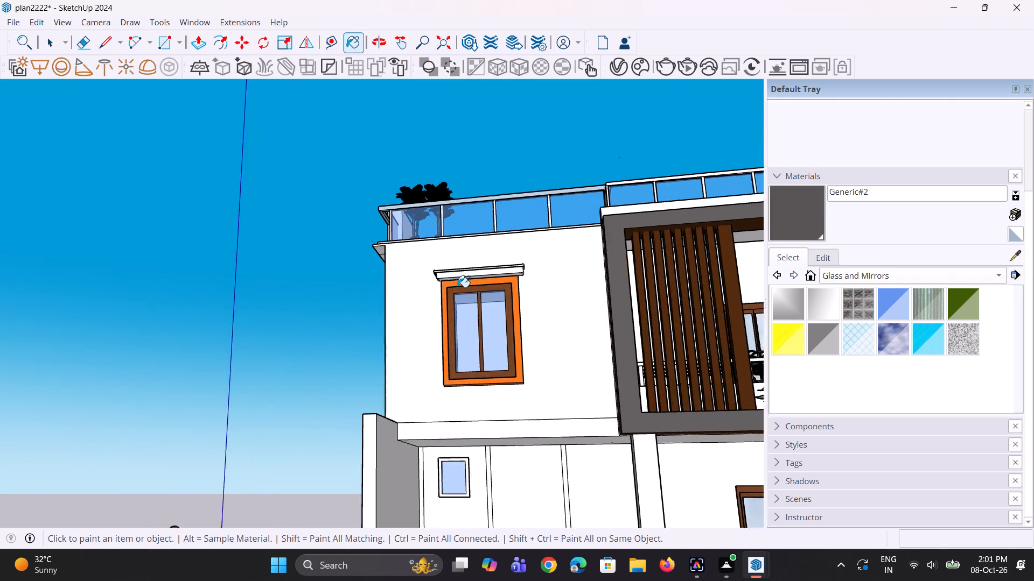
scroll(457, 287, up, 4)
click(469, 269)
click(473, 276)
Paint the window hood's end away from the balcony, its front lip and its top with the dark grey Generic#2 material.
middle_drag(454, 275, 484, 294)
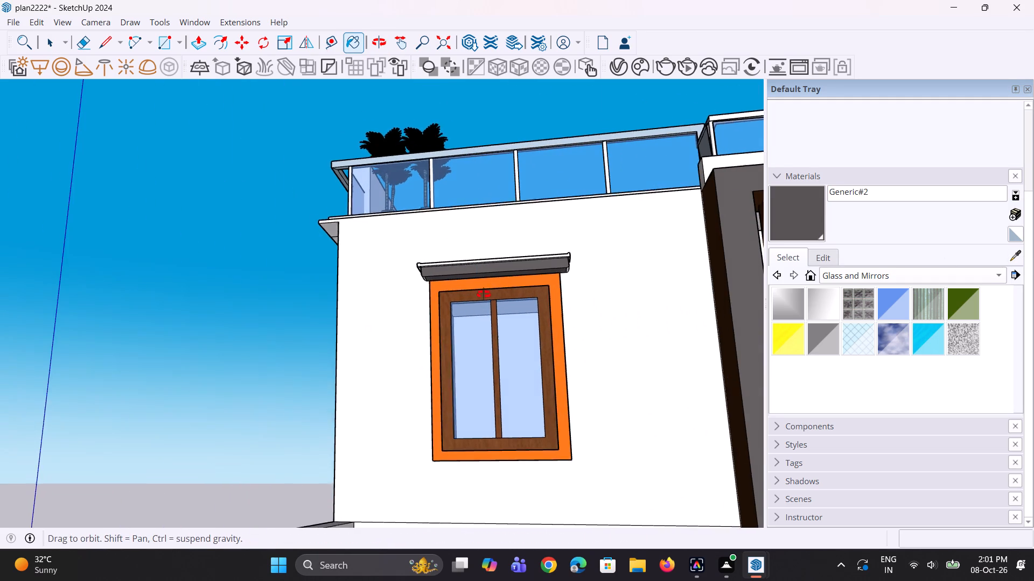
middle_drag(484, 294, 591, 322)
scroll(331, 262, up, 7)
click(463, 288)
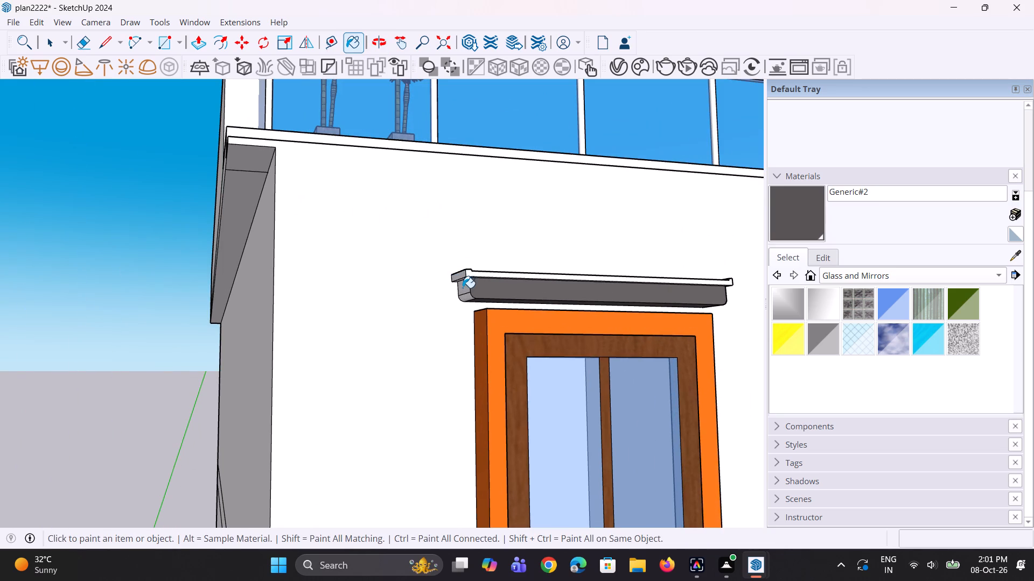
click(467, 297)
click(481, 275)
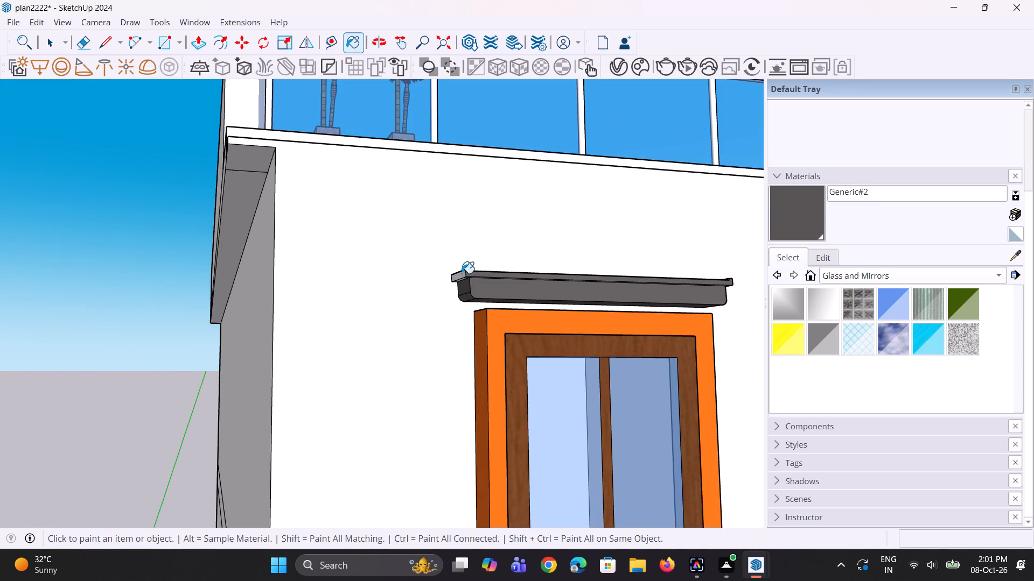
click(462, 273)
click(462, 280)
double_click(463, 278)
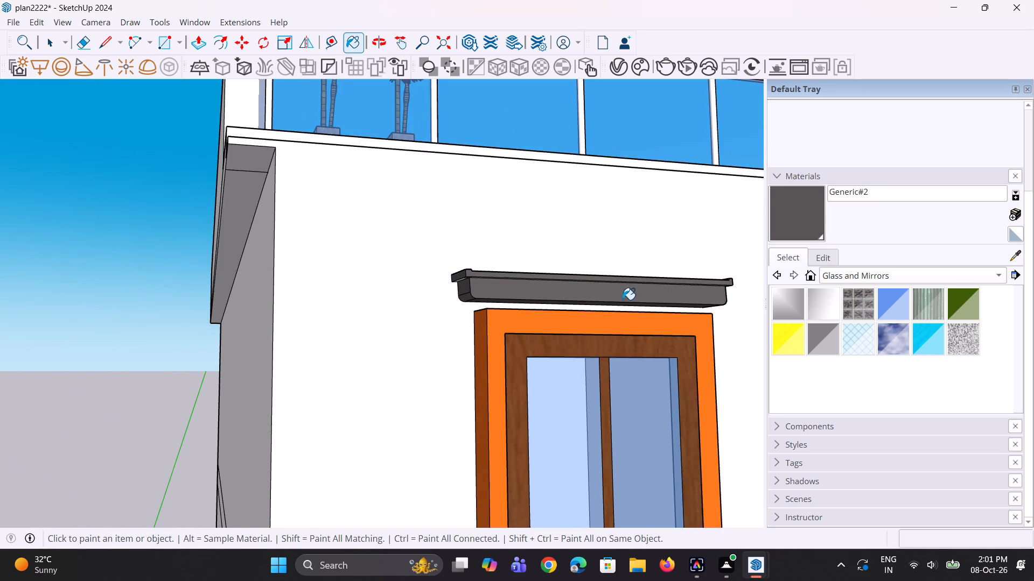
middle_drag(623, 300, 567, 371)
click(616, 297)
Paint the faces at the window hood's balcony-side end with the dark grey Generic#2 material.
scroll(557, 311, down, 2)
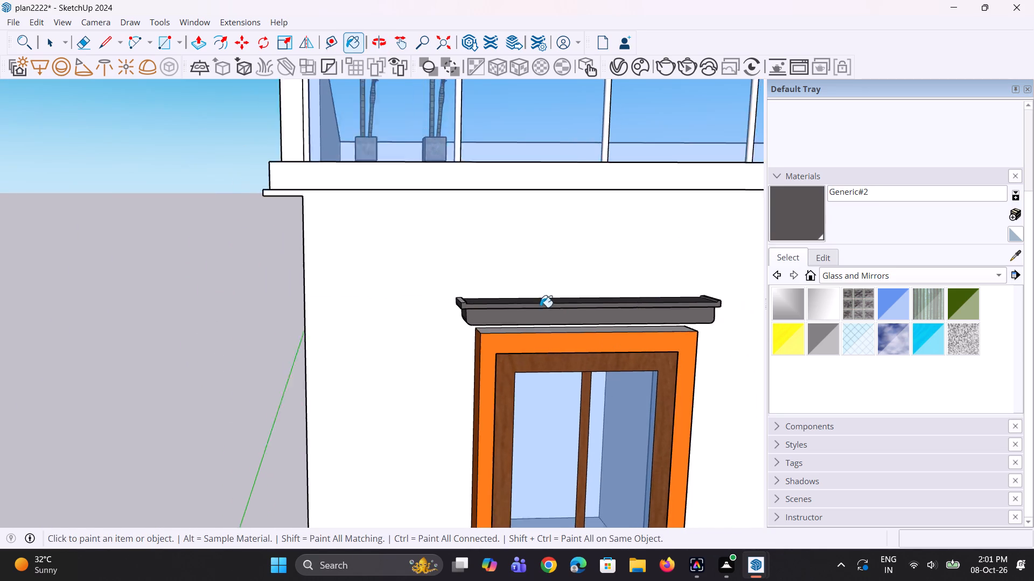
scroll(540, 307, down, 5)
middle_drag(695, 336, 463, 270)
scroll(567, 282, up, 4)
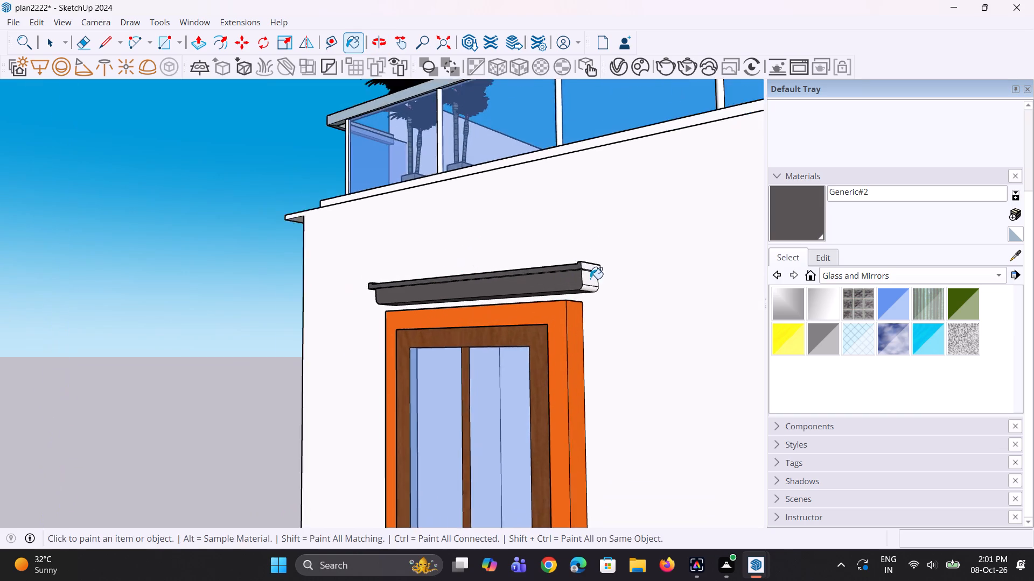
scroll(590, 279, up, 2)
click(595, 264)
click(588, 273)
click(586, 294)
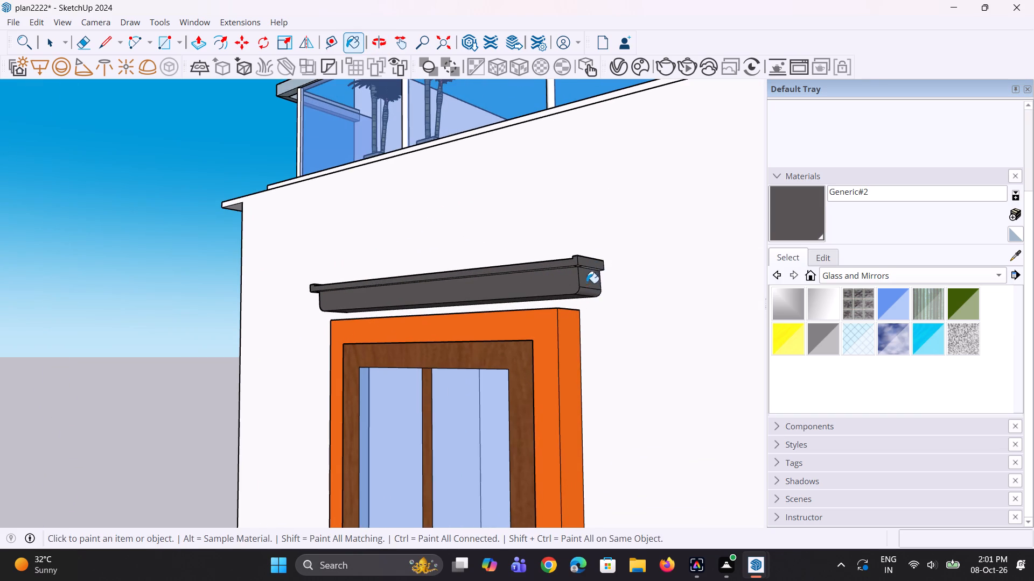
Paint the underside strips of the window hood's projecting lip, at the balcony-side end and along the front, with dark grey Generic#2.
middle_drag(586, 282, 586, 244)
scroll(586, 239, up, 4)
click(584, 218)
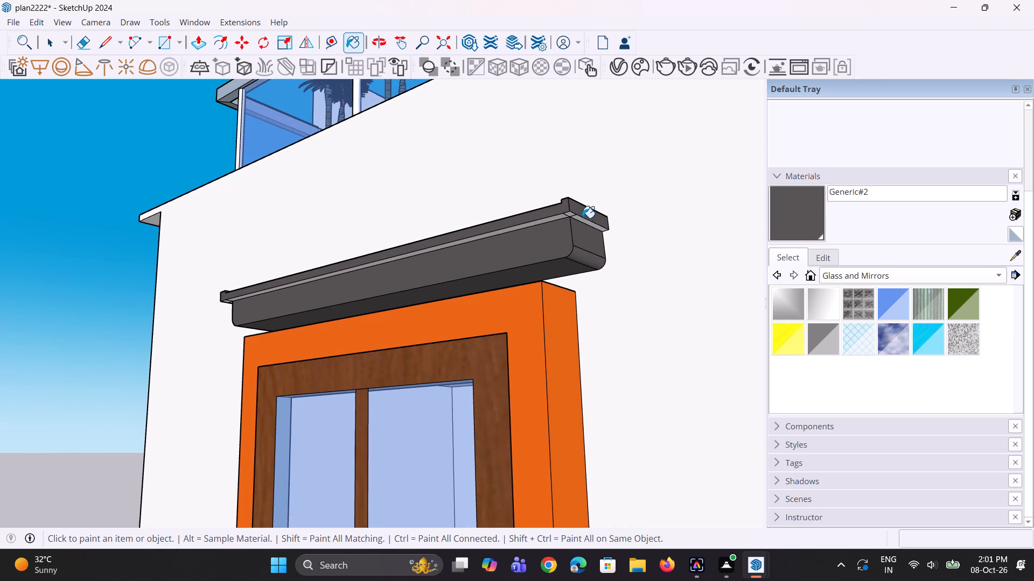
click(581, 220)
click(572, 215)
click(565, 215)
click(558, 218)
Paint the remaining lip faces at the window hood's end away from the balcony with the dark grey Generic#2 material.
scroll(558, 218, down, 7)
middle_drag(262, 294, 421, 255)
scroll(371, 260, up, 2)
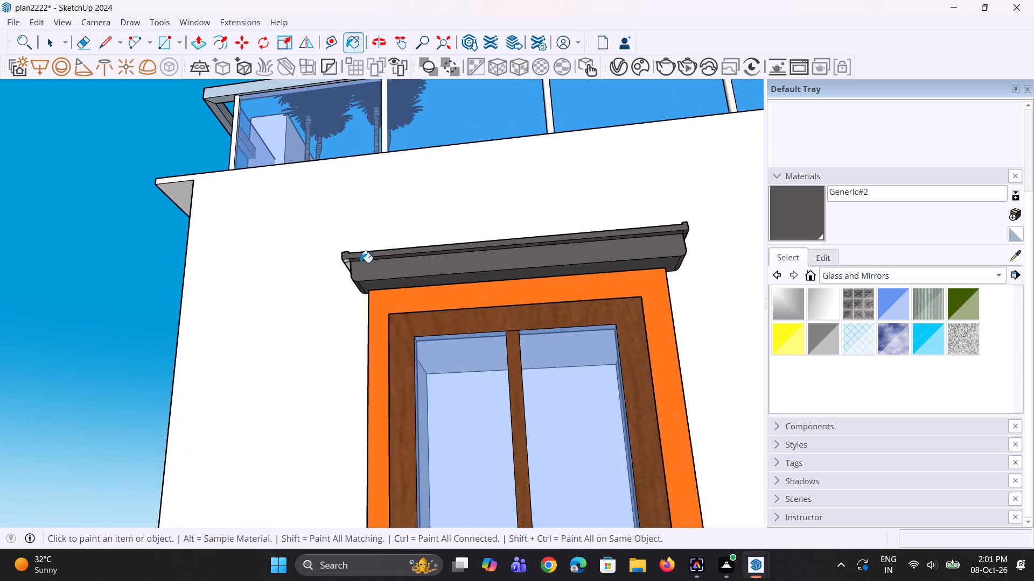
scroll(360, 263, up, 6)
click(340, 256)
click(341, 259)
click(347, 271)
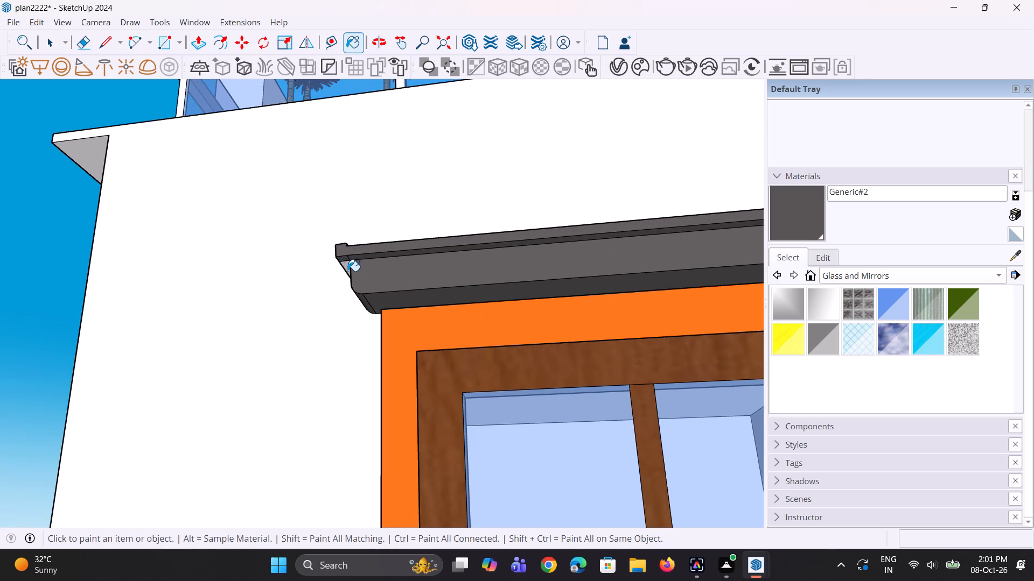
Sample the orange Generic material from the window surround and paint the surround's top face, just below the hood.
scroll(357, 312, down, 3)
middle_drag(373, 311, 382, 331)
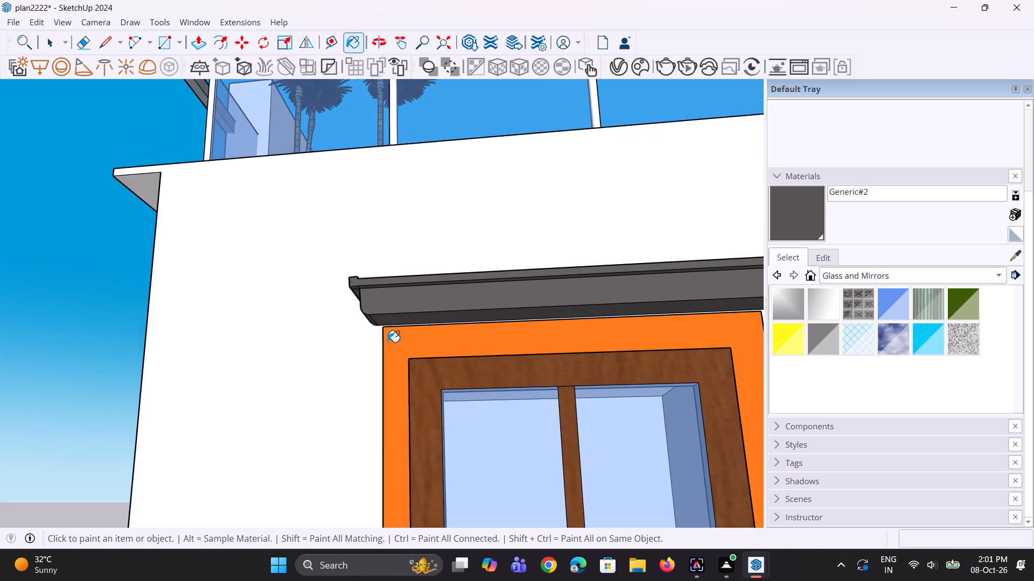
scroll(408, 338, down, 9)
middle_drag(446, 323, 452, 390)
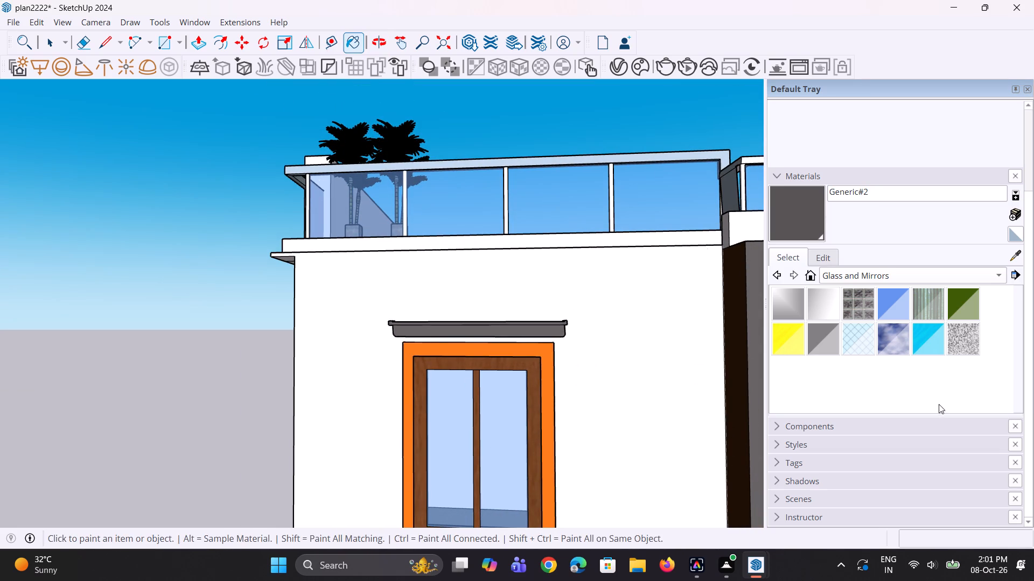
key(space)
key(space)
click(1019, 260)
click(548, 386)
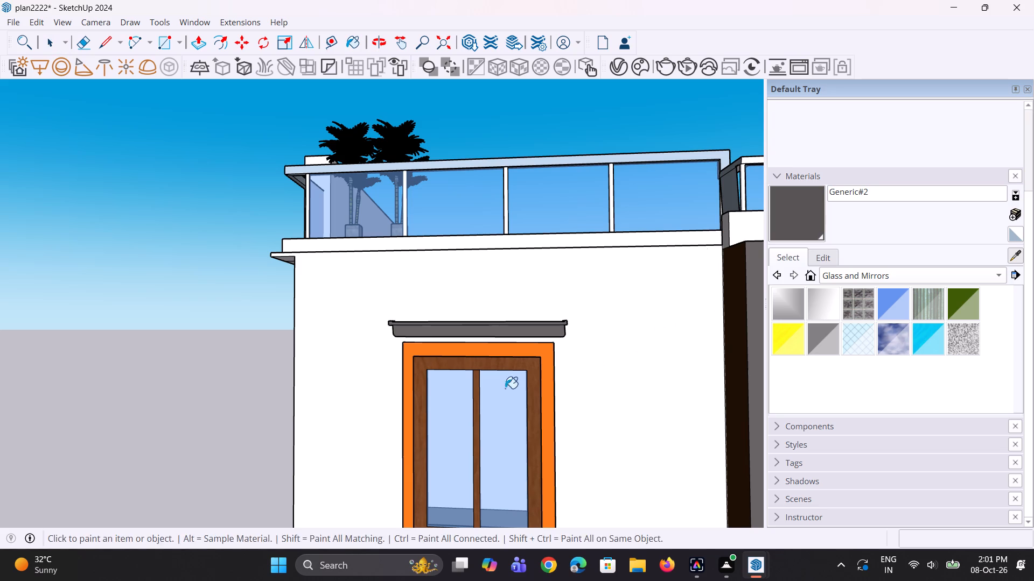
middle_drag(299, 348, 359, 368)
scroll(402, 351, up, 6)
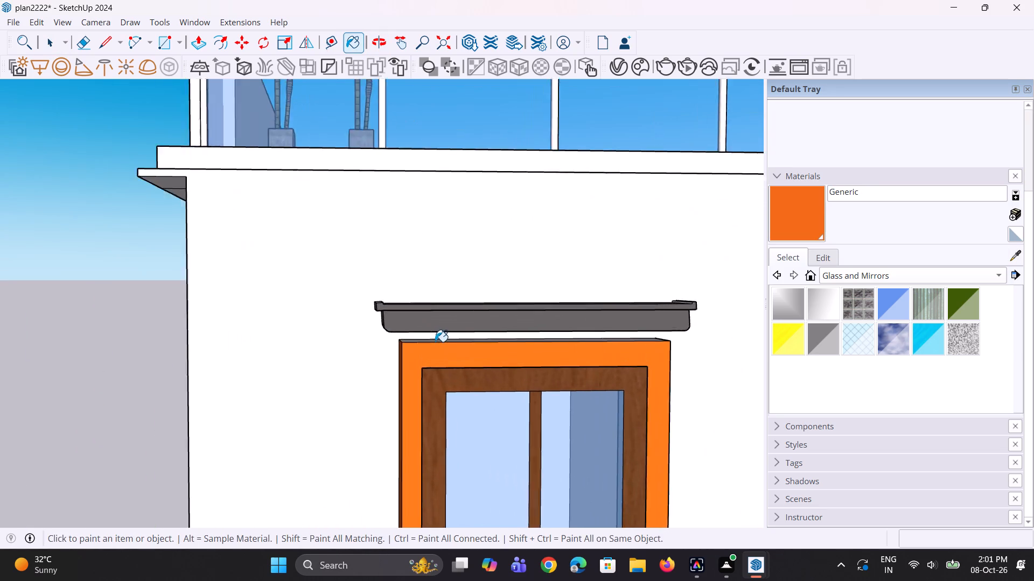
scroll(435, 342, up, 1)
click(438, 341)
Sample the dark grey Generic#2 from the balcony frame and paint the frame's inner side beside the slats and its top beam's underside.
scroll(422, 351, down, 4)
middle_drag(583, 381, 274, 339)
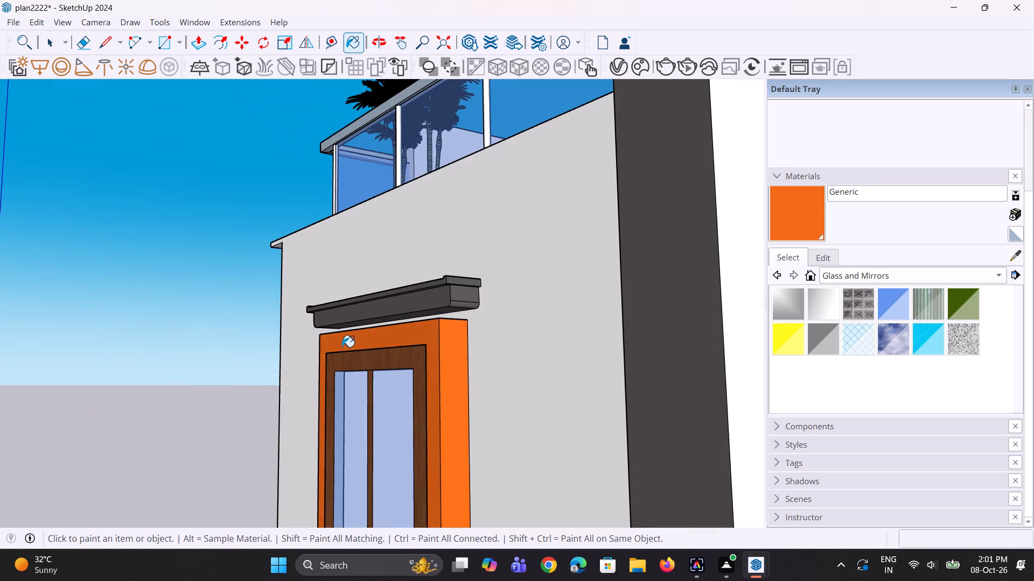
scroll(377, 361, down, 8)
middle_drag(336, 400, 425, 400)
scroll(429, 400, down, 4)
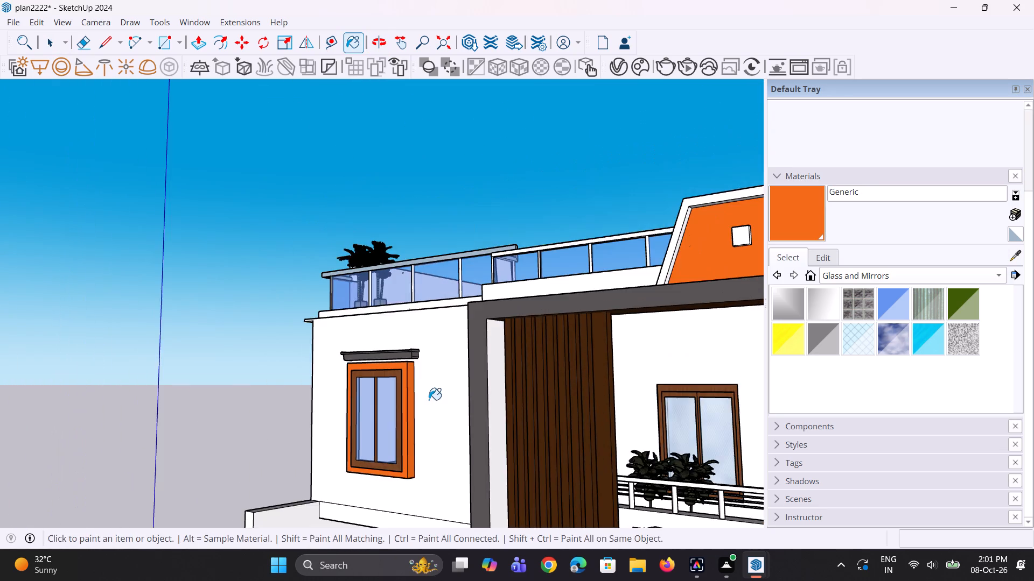
middle_drag(402, 388, 450, 402)
scroll(444, 400, down, 7)
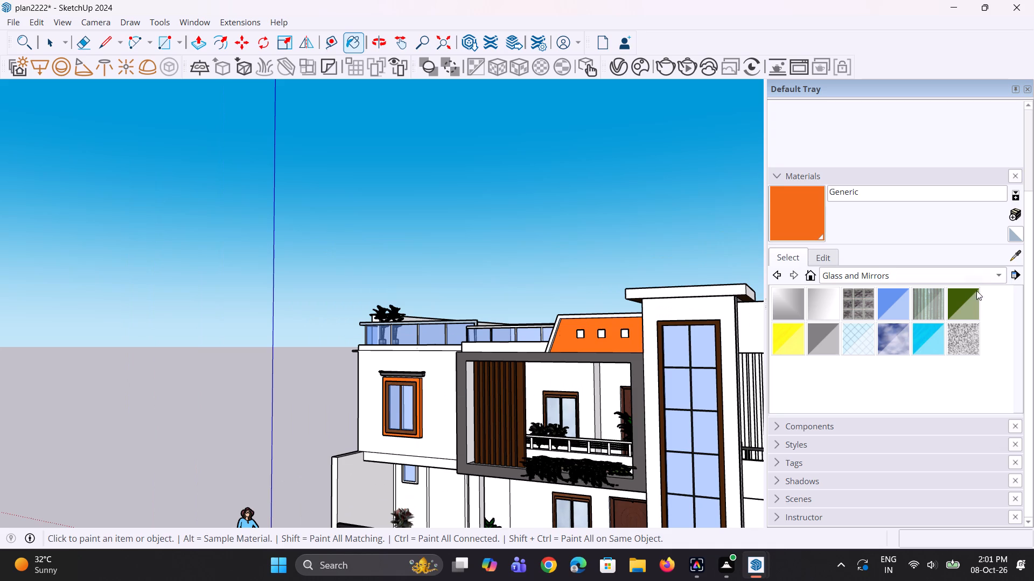
click(1016, 258)
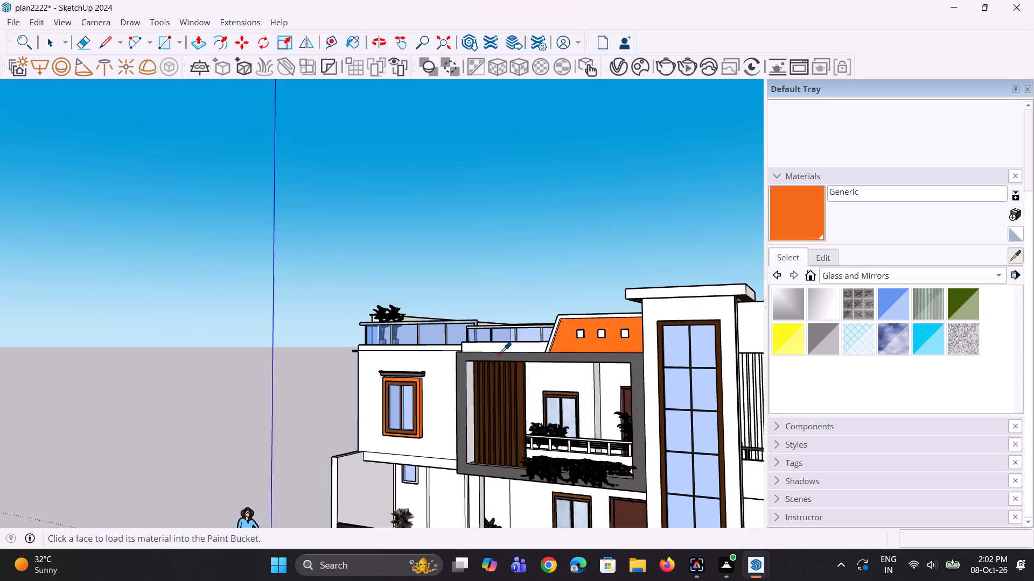
click(498, 355)
scroll(452, 434, up, 7)
click(480, 423)
middle_drag(495, 454, 509, 417)
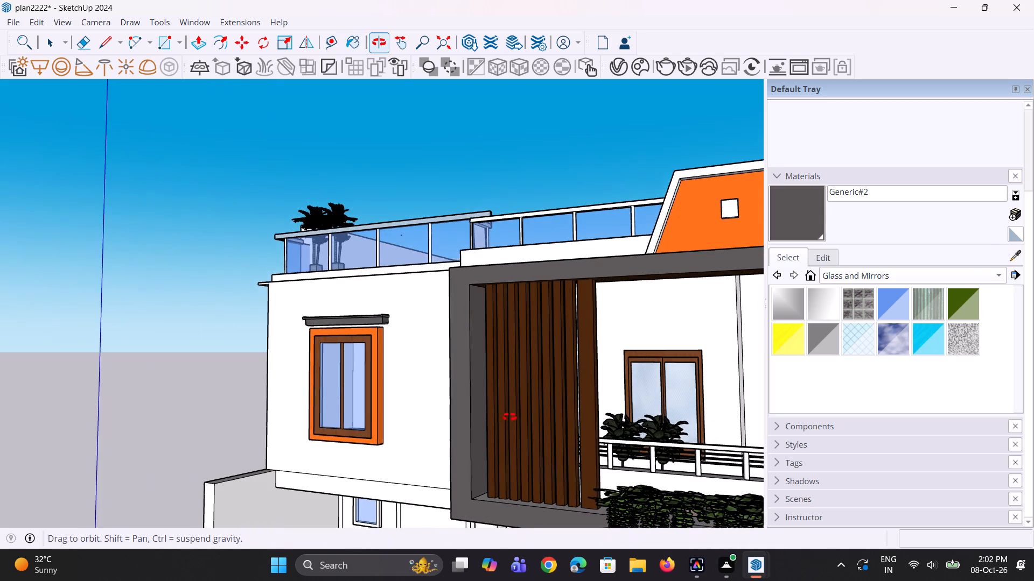
middle_drag(509, 417, 519, 371)
click(639, 261)
Save the model with the newly painted window surround, hood and balcony frame.
scroll(473, 365, down, 1)
middle_drag(473, 370, 658, 425)
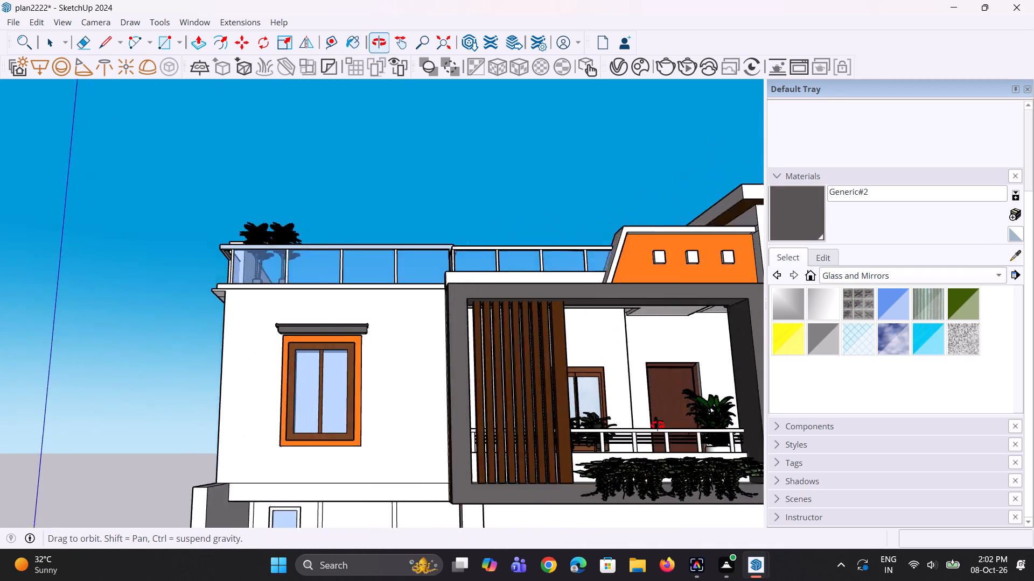
middle_drag(658, 425, 706, 438)
scroll(630, 433, down, 4)
middle_drag(626, 435, 594, 485)
key(space)
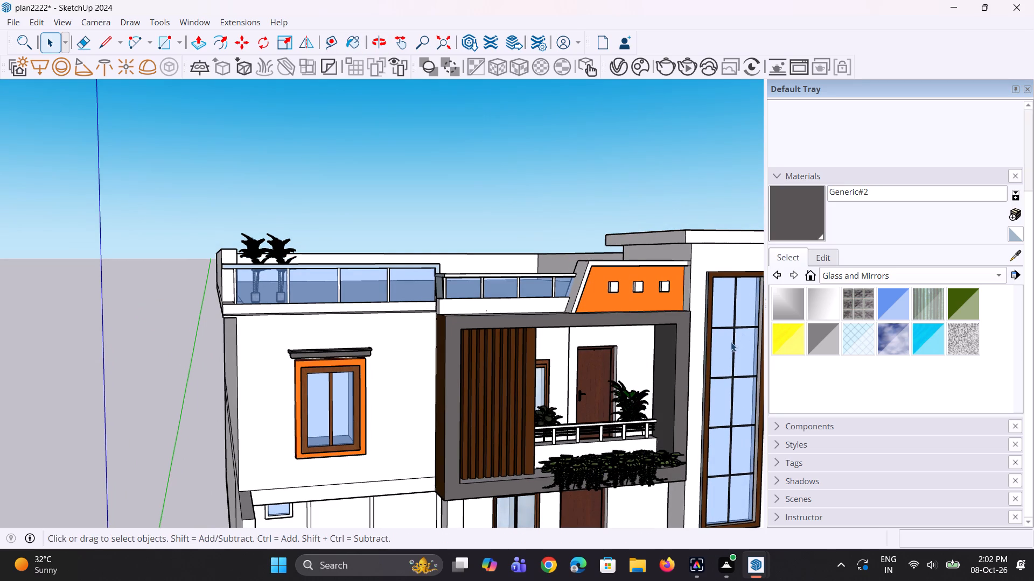
scroll(681, 374, down, 1)
key(ctrl+s)
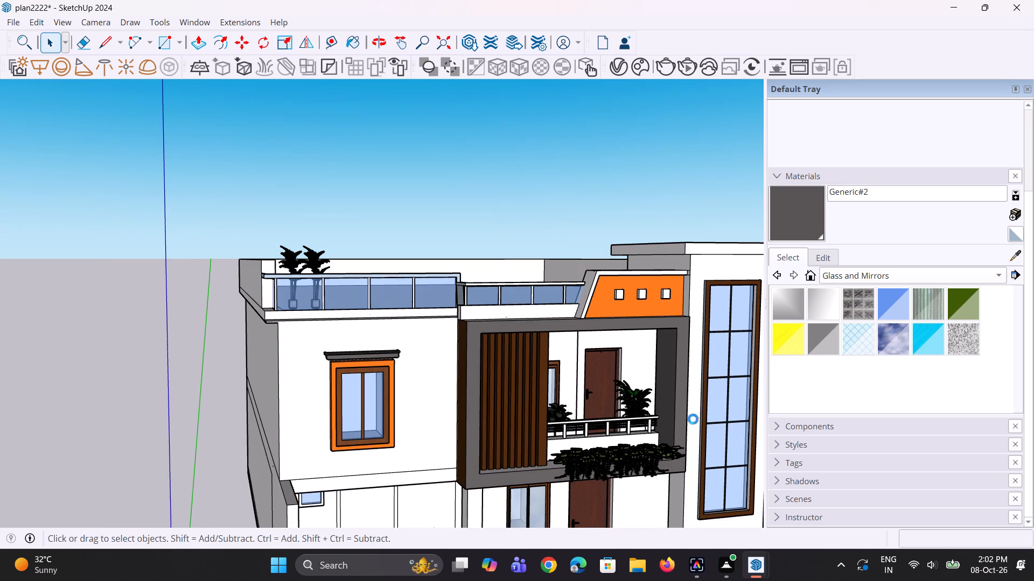
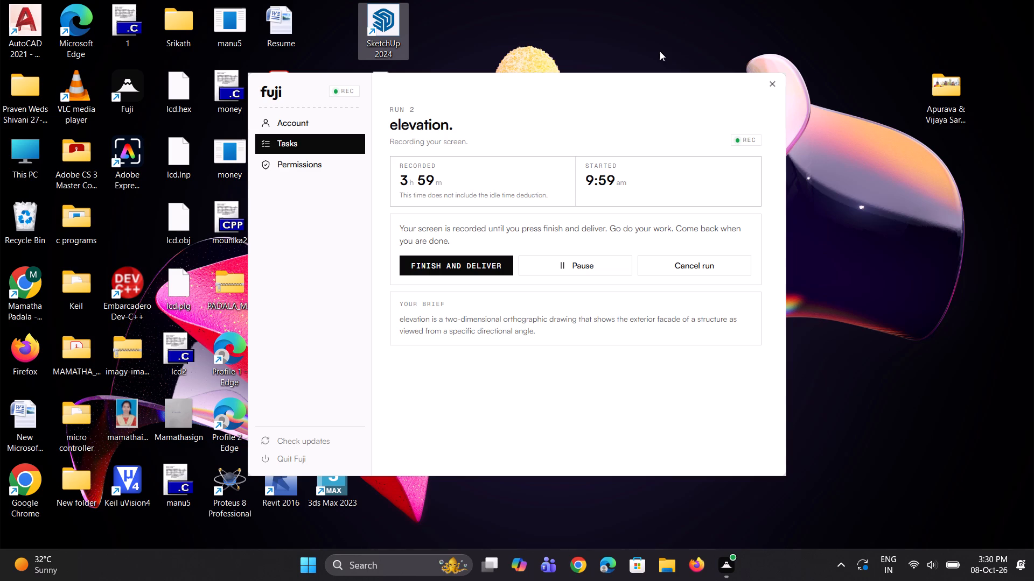
Launch SketchUp 2024 from the desktop.
double_click(384, 23)
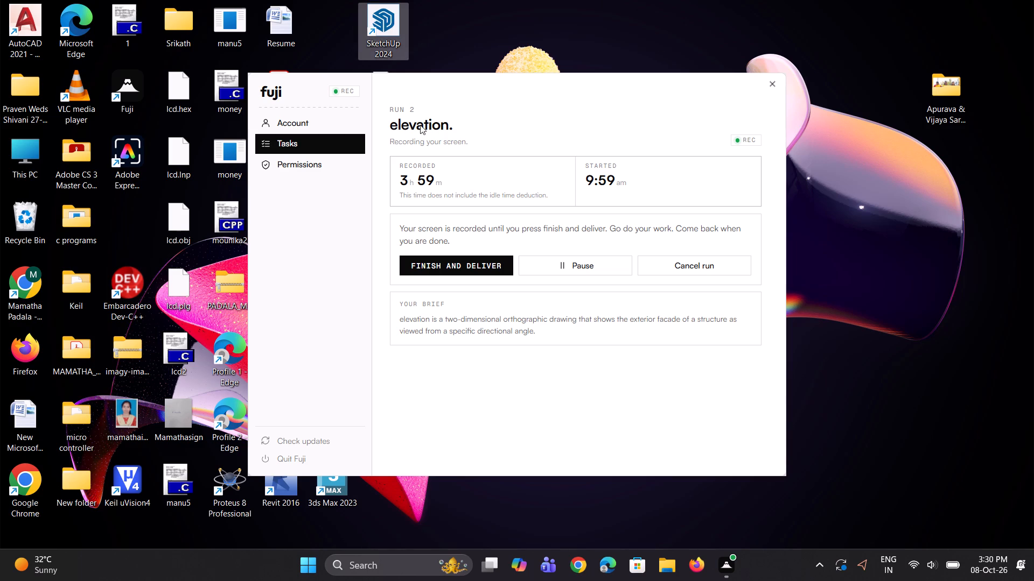
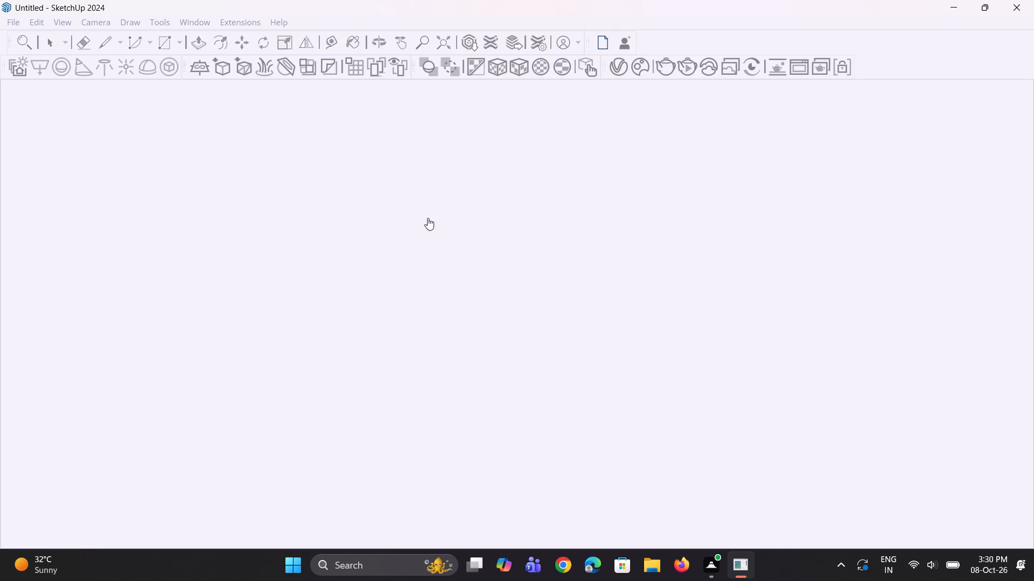
Open the plan2222 model from the Documents folder.
click(17, 22)
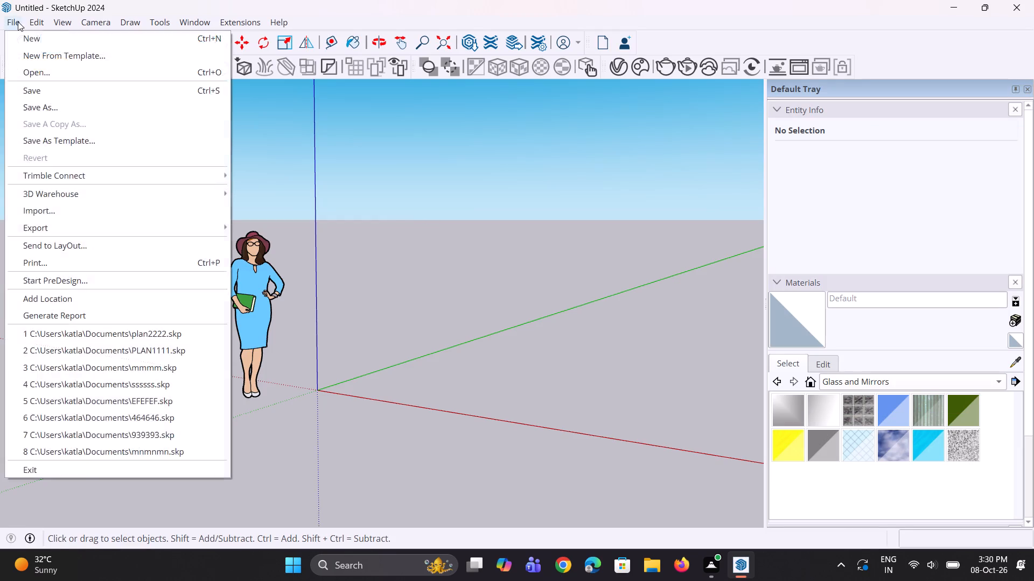
click(8, 24)
click(8, 24)
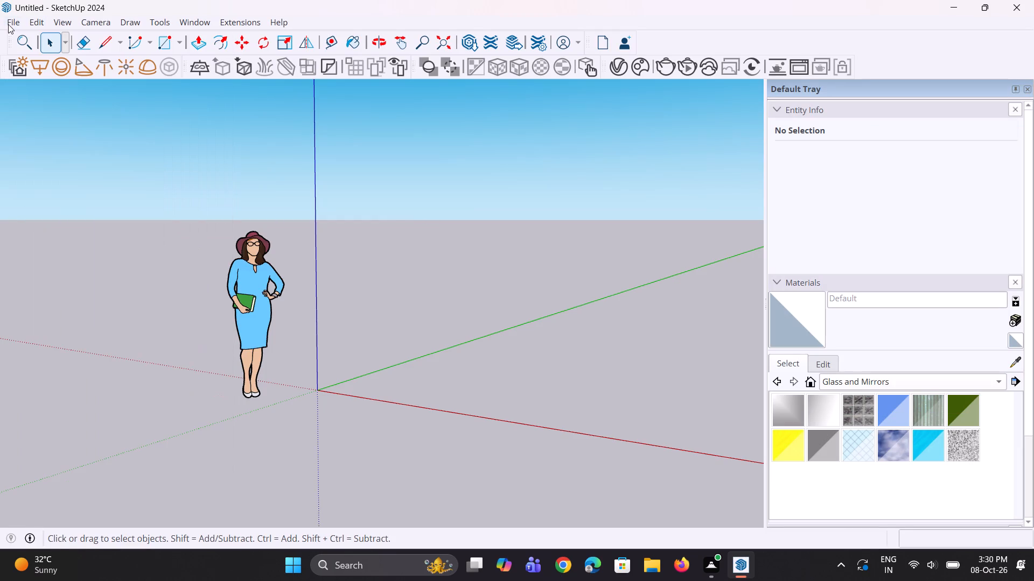
click(44, 73)
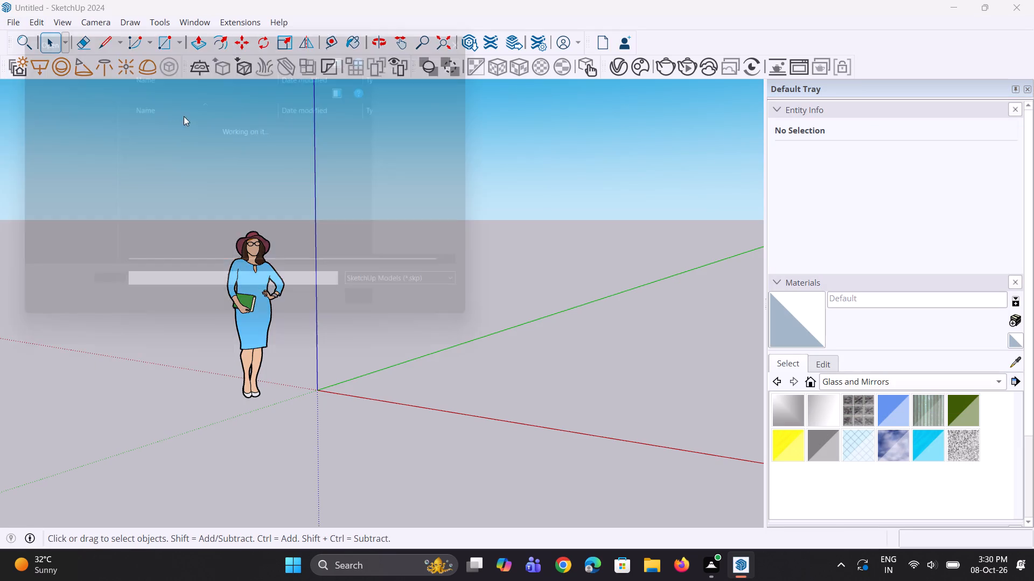
click(86, 165)
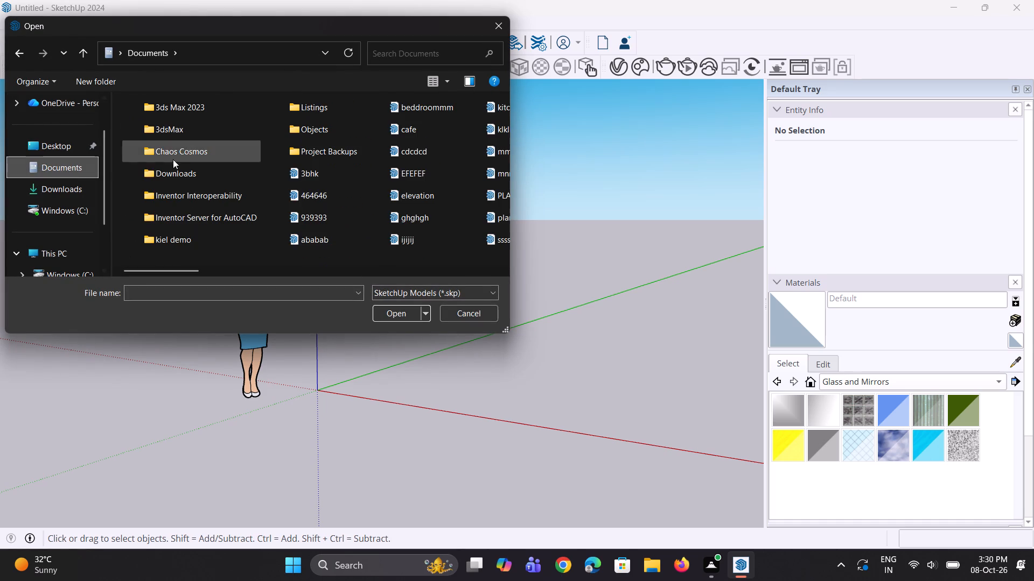
scroll(197, 167, down, 1)
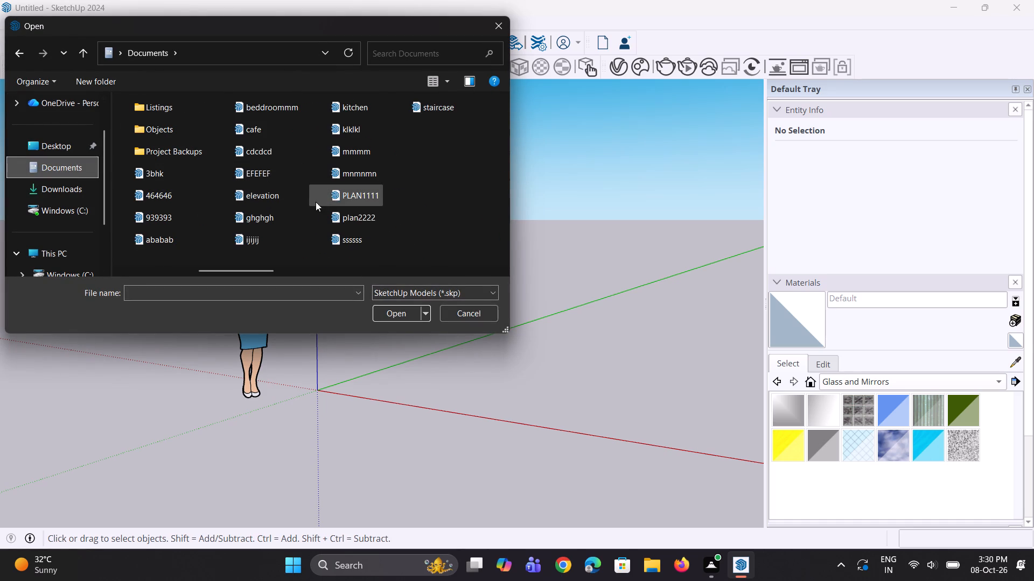
click(326, 212)
drag(326, 212, 329, 223)
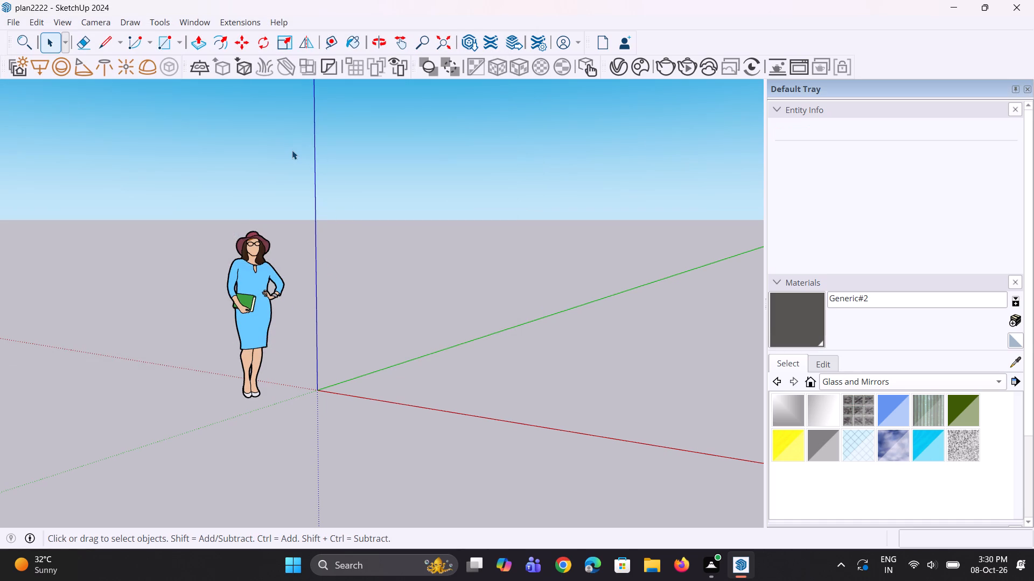
scroll(279, 154, down, 3)
scroll(324, 240, down, 5)
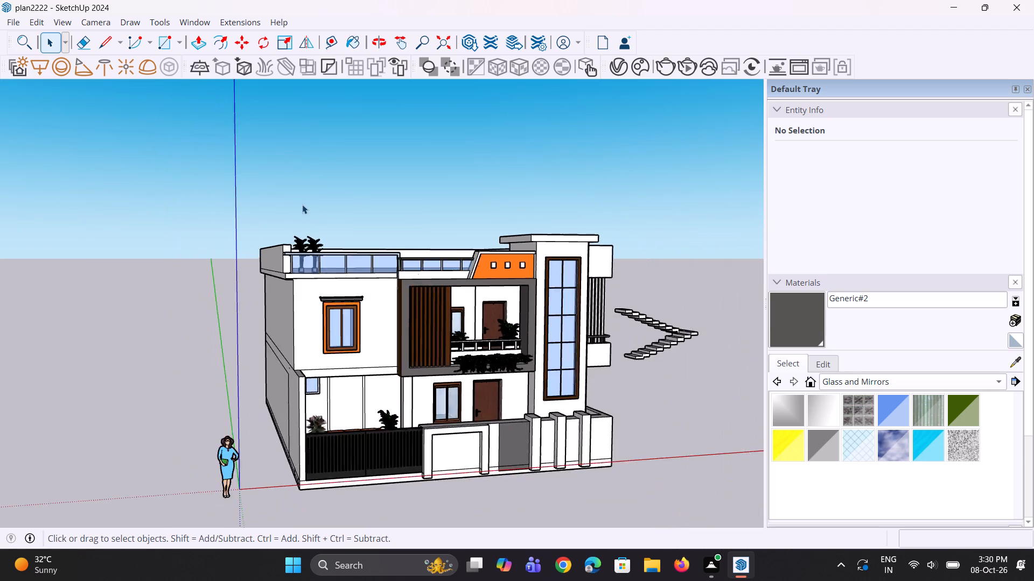
Examine the front elevation of the two-storey house and the detached staircase beside it.
scroll(302, 204, down, 4)
middle_drag(337, 259, 324, 281)
click(523, 331)
scroll(555, 244, up, 3)
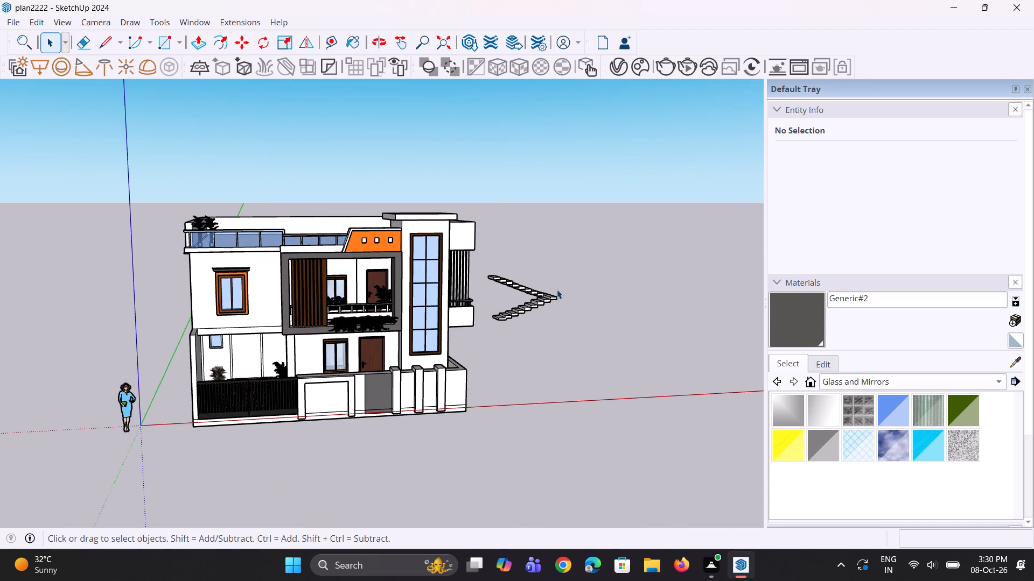
click(535, 286)
middle_drag(514, 289, 460, 294)
scroll(486, 295, up, 4)
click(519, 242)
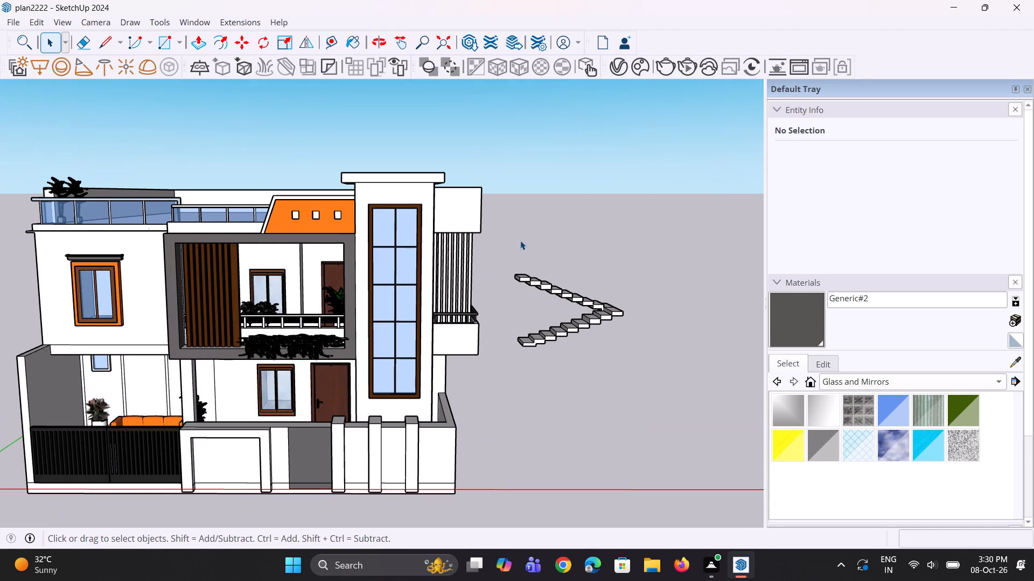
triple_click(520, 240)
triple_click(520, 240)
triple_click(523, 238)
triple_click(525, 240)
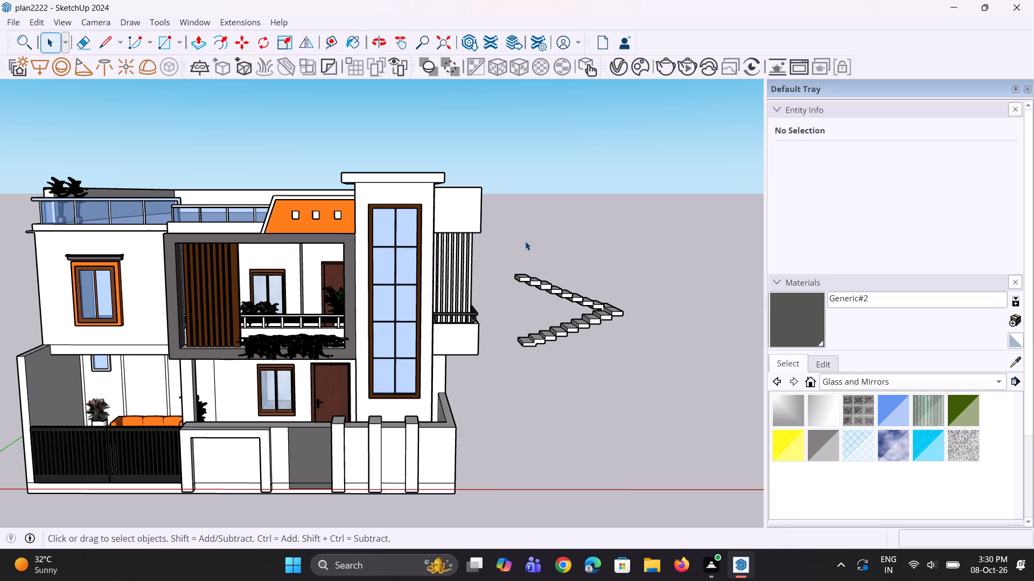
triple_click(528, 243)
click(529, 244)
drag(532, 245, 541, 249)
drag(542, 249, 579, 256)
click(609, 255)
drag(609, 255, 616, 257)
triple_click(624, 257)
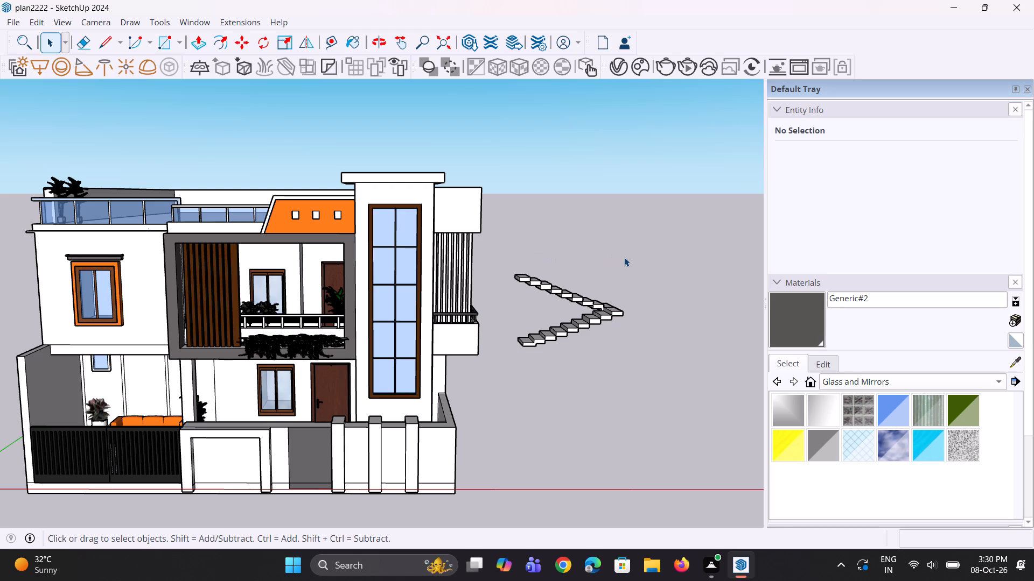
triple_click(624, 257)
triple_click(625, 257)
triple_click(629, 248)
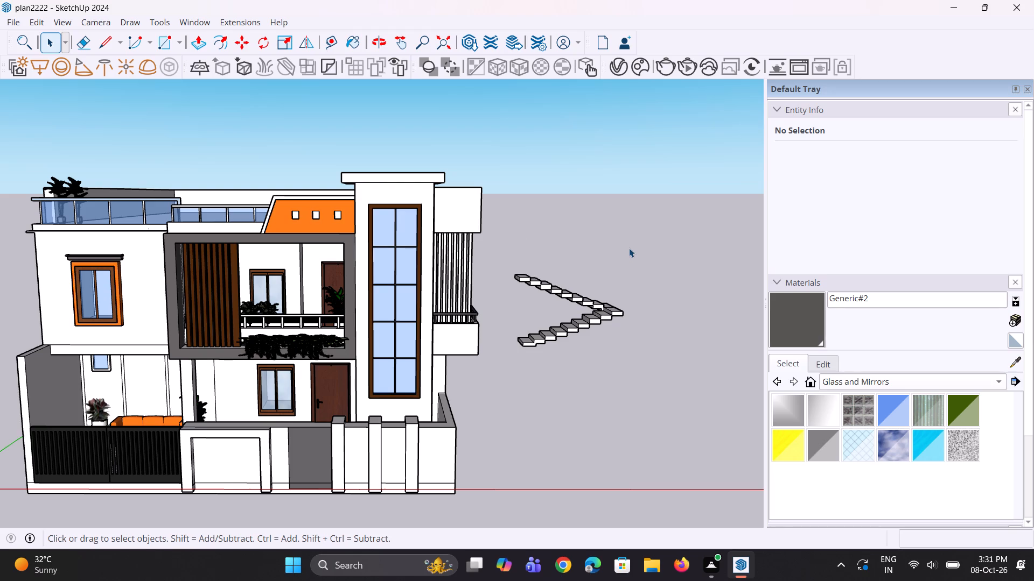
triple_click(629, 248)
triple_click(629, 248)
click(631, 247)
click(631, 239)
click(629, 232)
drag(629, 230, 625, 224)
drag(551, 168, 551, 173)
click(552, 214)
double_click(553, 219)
Inspect the house from the front and the stair-tower side, comparing its position with the detached staircase.
scroll(520, 334, down, 2)
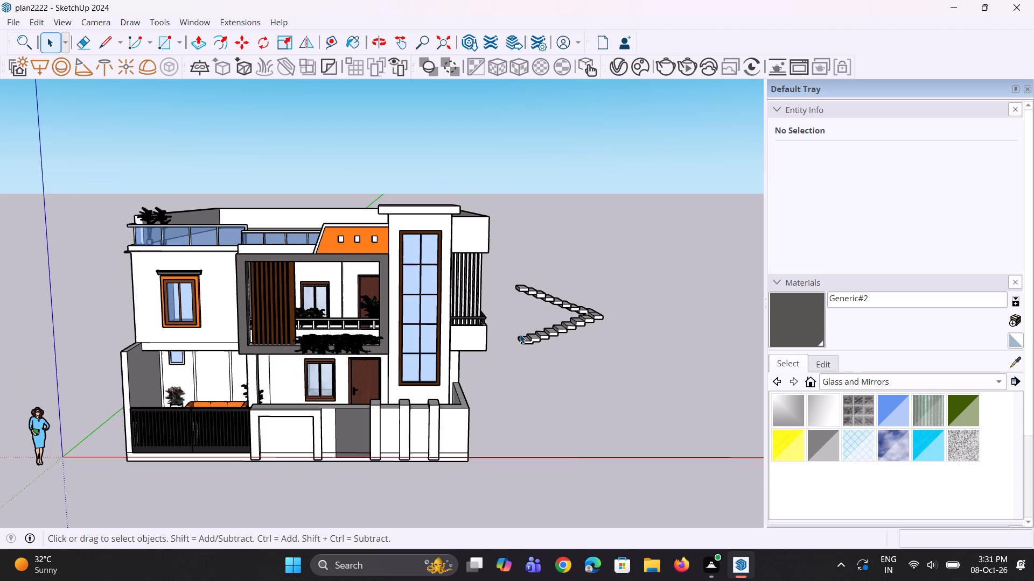
scroll(562, 338, up, 1)
click(537, 389)
middle_drag(232, 423, 237, 400)
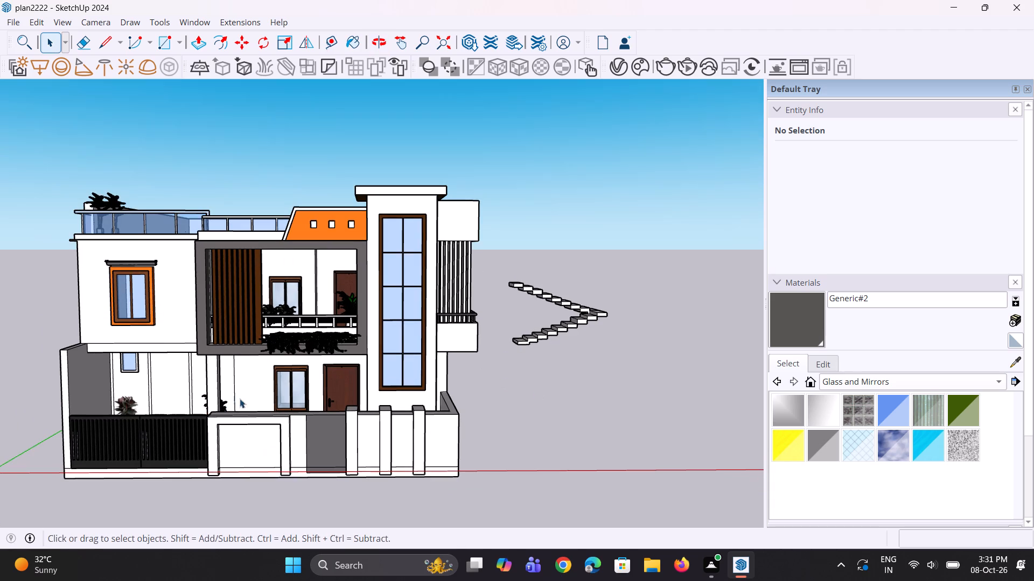
click(474, 431)
middle_drag(551, 400, 519, 405)
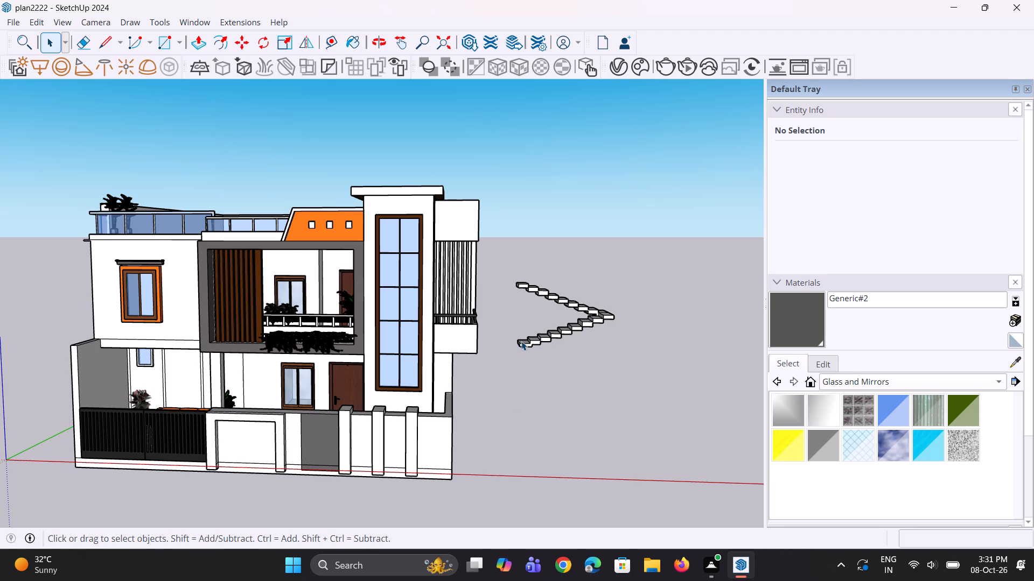
scroll(483, 353, down, 3)
middle_drag(483, 355, 506, 355)
click(525, 393)
middle_drag(537, 405, 443, 400)
scroll(443, 398, up, 1)
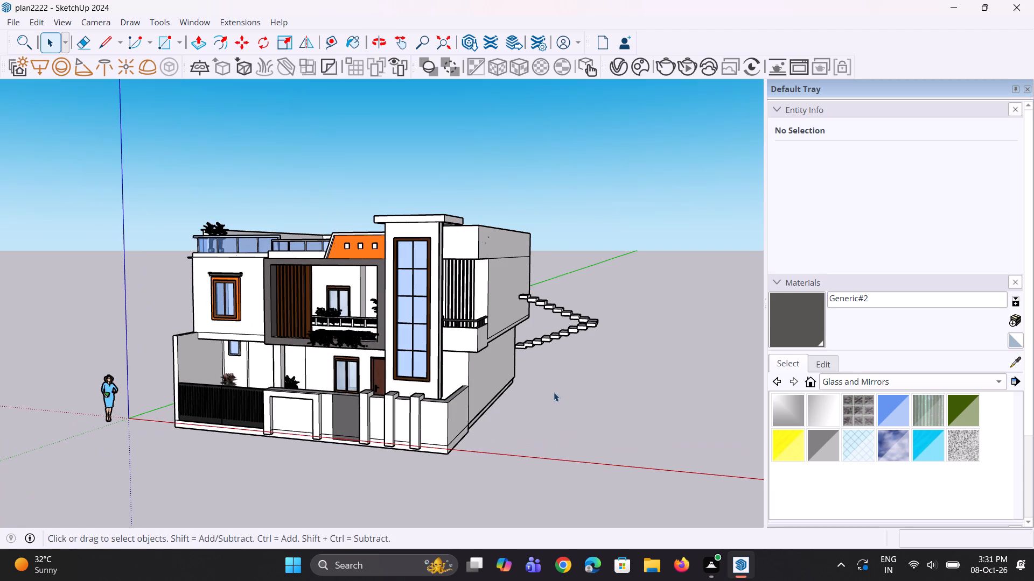
click(544, 363)
middle_drag(549, 390, 631, 385)
scroll(596, 381, up, 2)
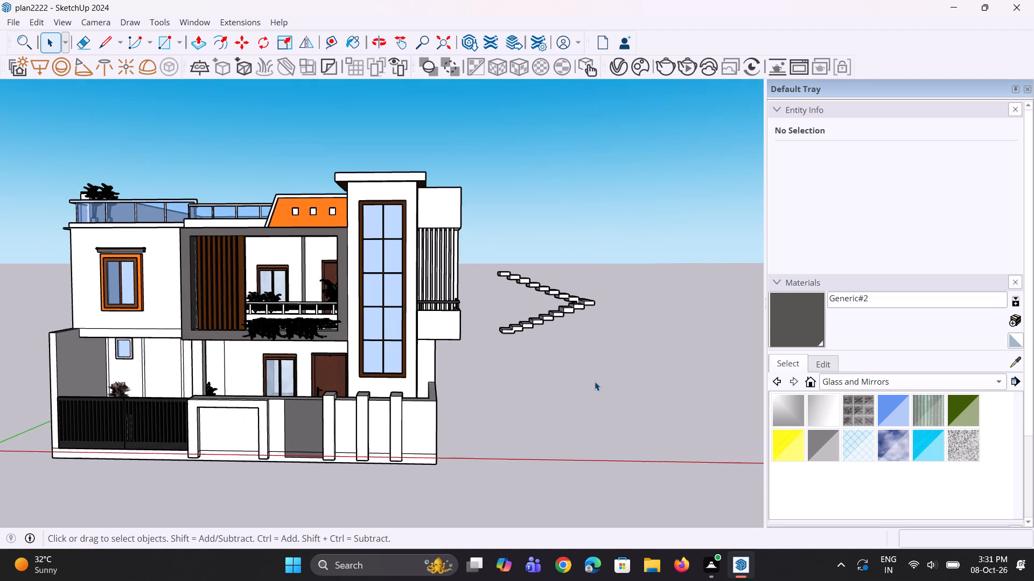
middle_drag(594, 382, 602, 387)
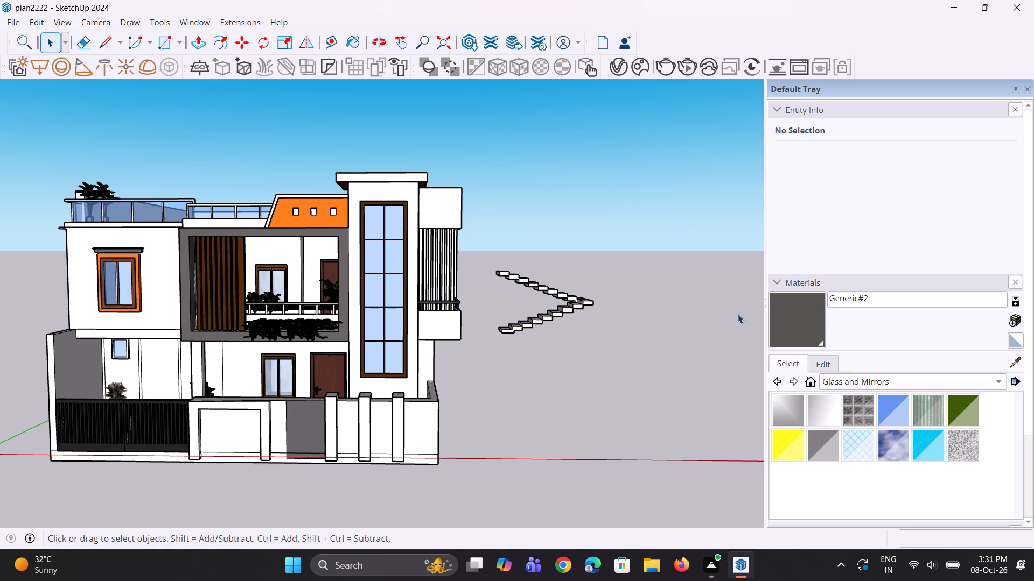
scroll(738, 314, down, 2)
middle_drag(699, 330, 624, 345)
click(624, 345)
middle_drag(624, 345, 653, 344)
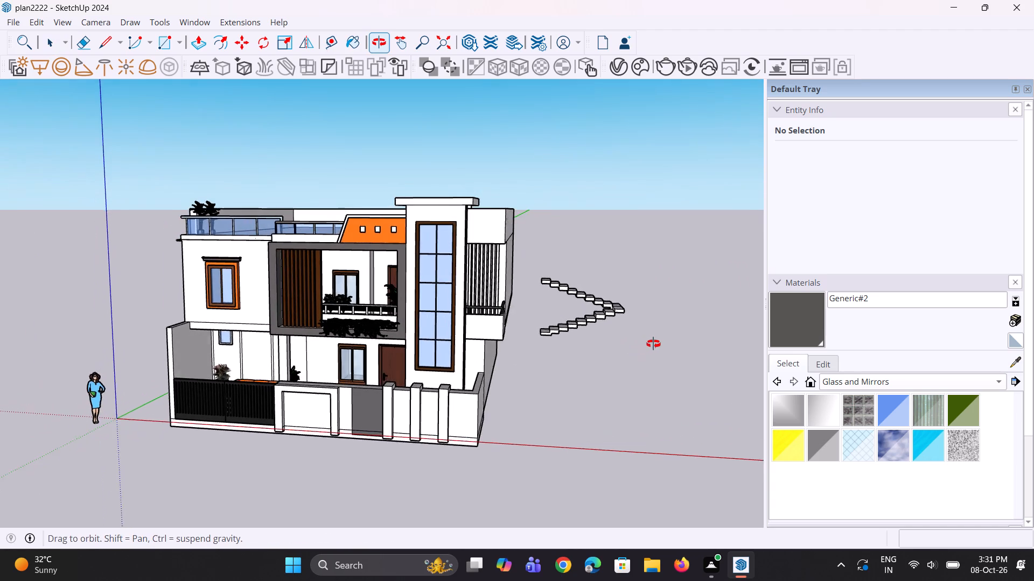
middle_drag(653, 344, 662, 334)
scroll(662, 334, up, 1)
middle_drag(540, 377, 561, 377)
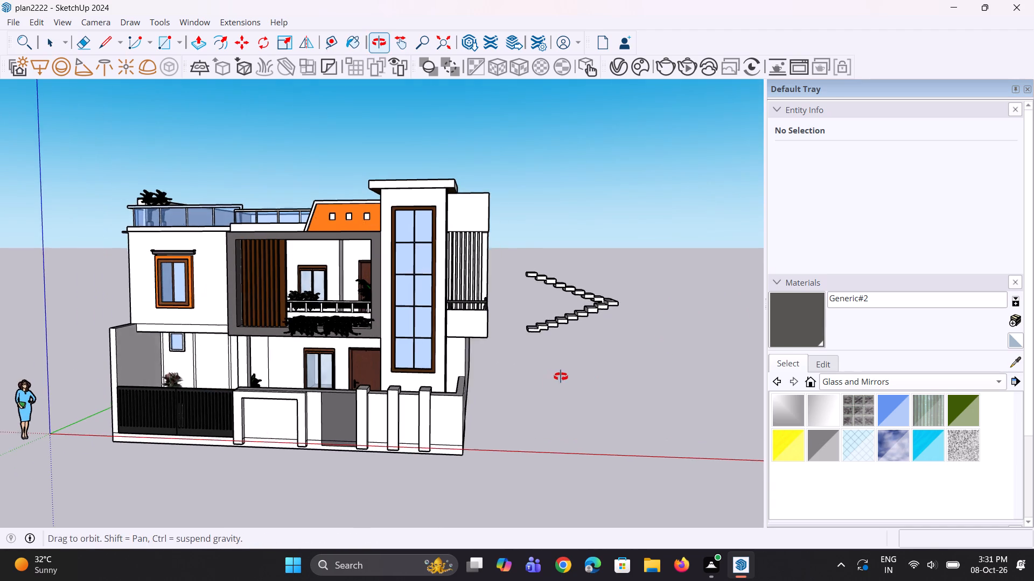
middle_drag(561, 377, 560, 375)
scroll(551, 310, up, 2)
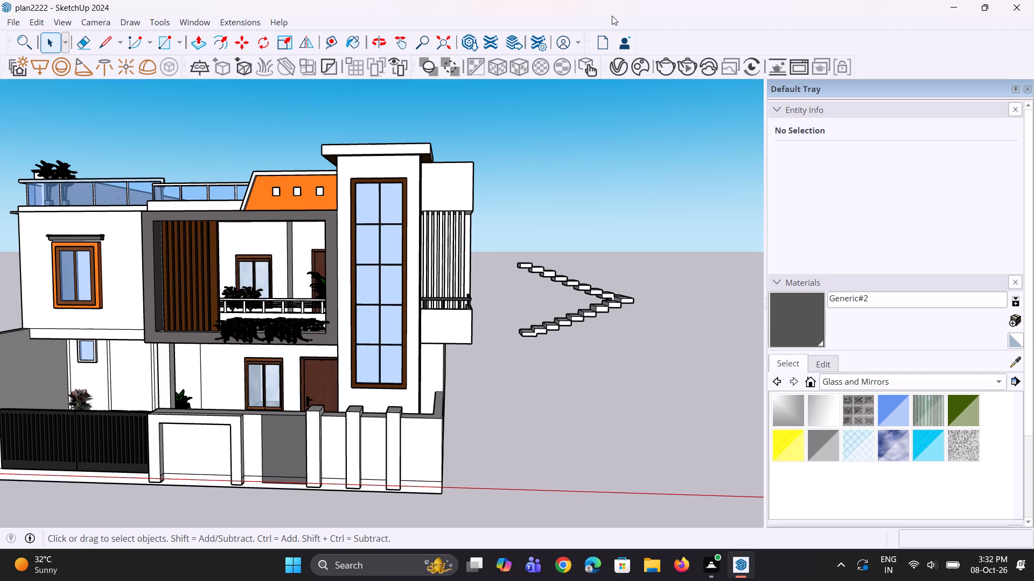
Review the materials on the front facade, including the balcony frame, brown slats, orange accents and tall tower window.
scroll(532, 164, down, 3)
middle_drag(515, 204, 535, 207)
scroll(536, 208, up, 1)
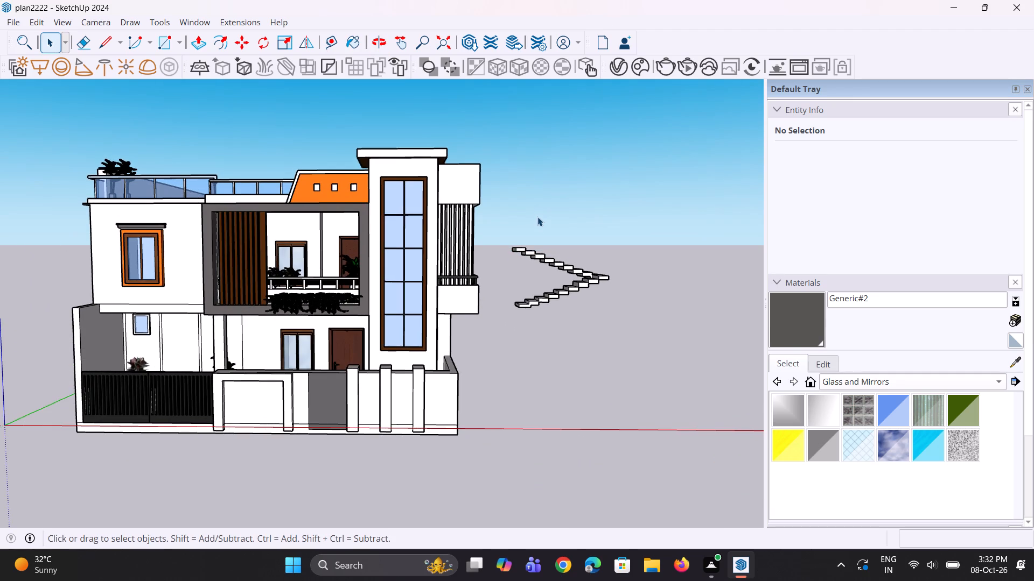
scroll(538, 223, down, 1)
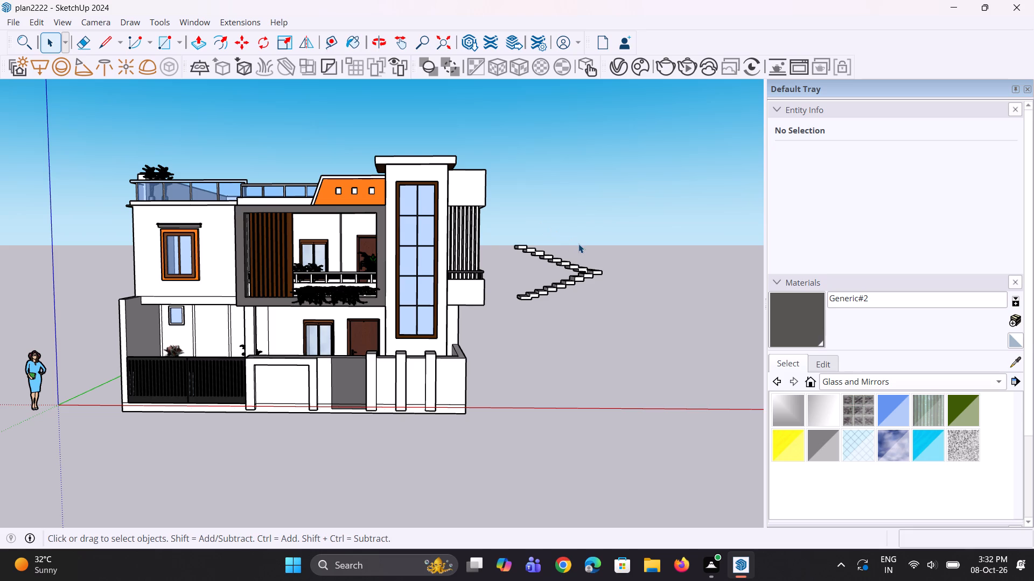
scroll(598, 259, down, 2)
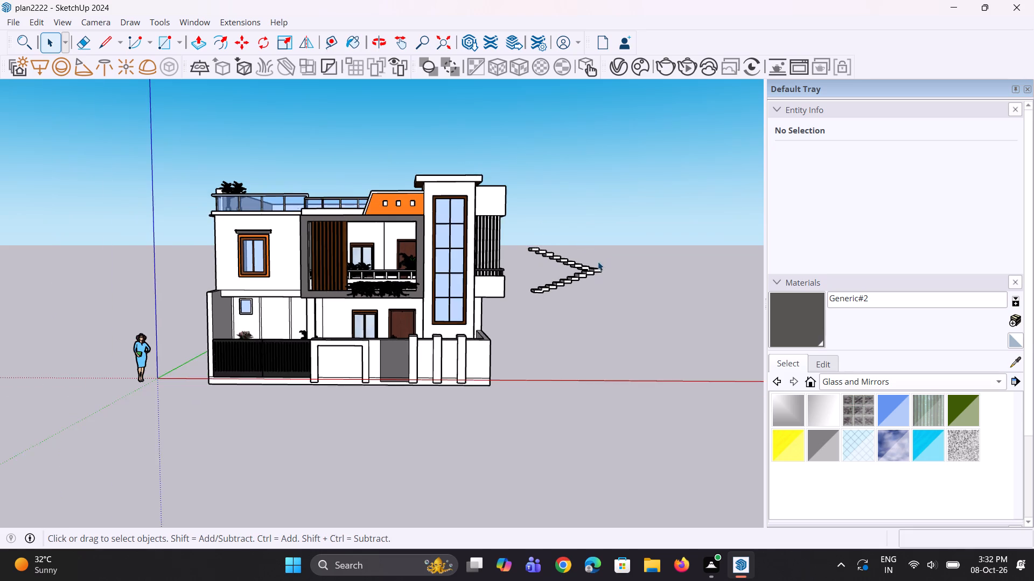
middle_drag(593, 262, 617, 265)
scroll(520, 235, up, 5)
scroll(523, 243, down, 6)
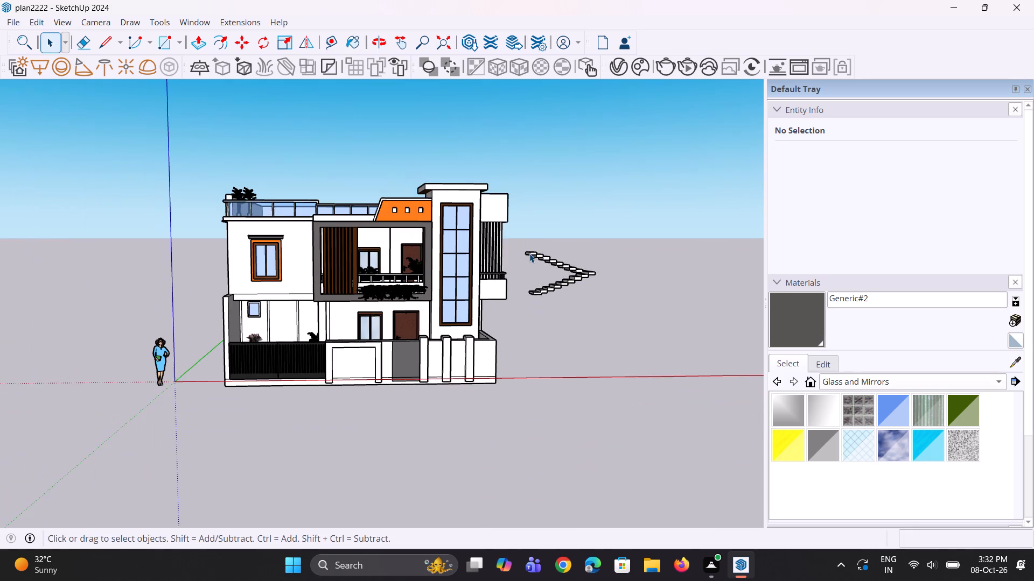
middle_drag(526, 261, 511, 258)
scroll(253, 203, up, 3)
middle_drag(248, 208, 255, 209)
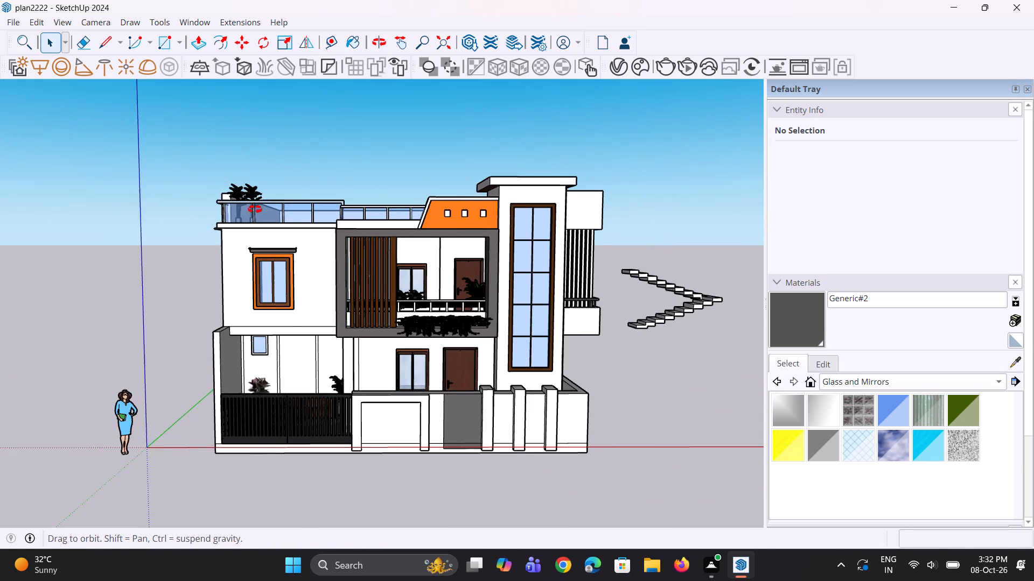
middle_drag(255, 209, 269, 207)
scroll(269, 209, down, 4)
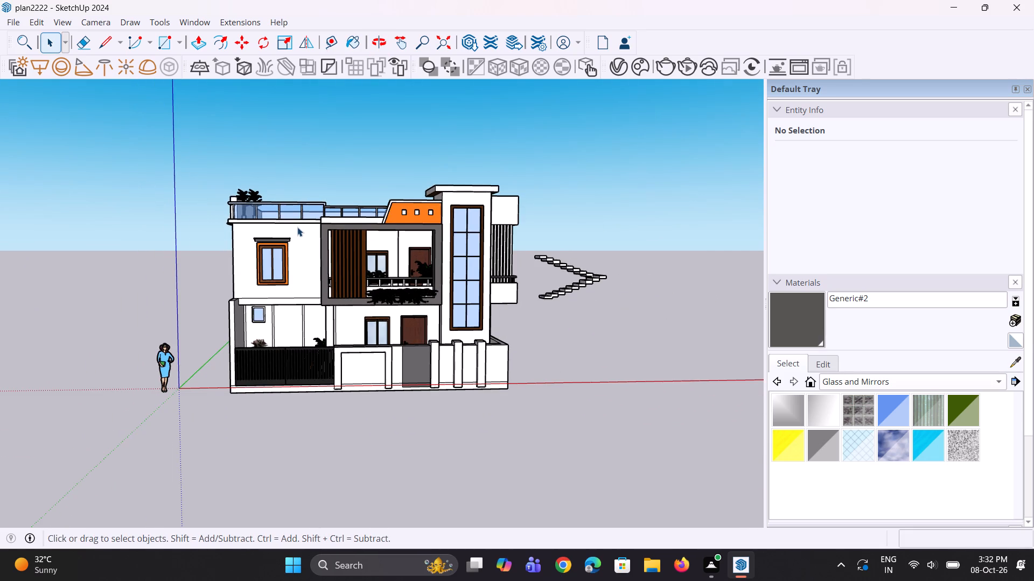
scroll(256, 230, up, 6)
scroll(327, 235, down, 2)
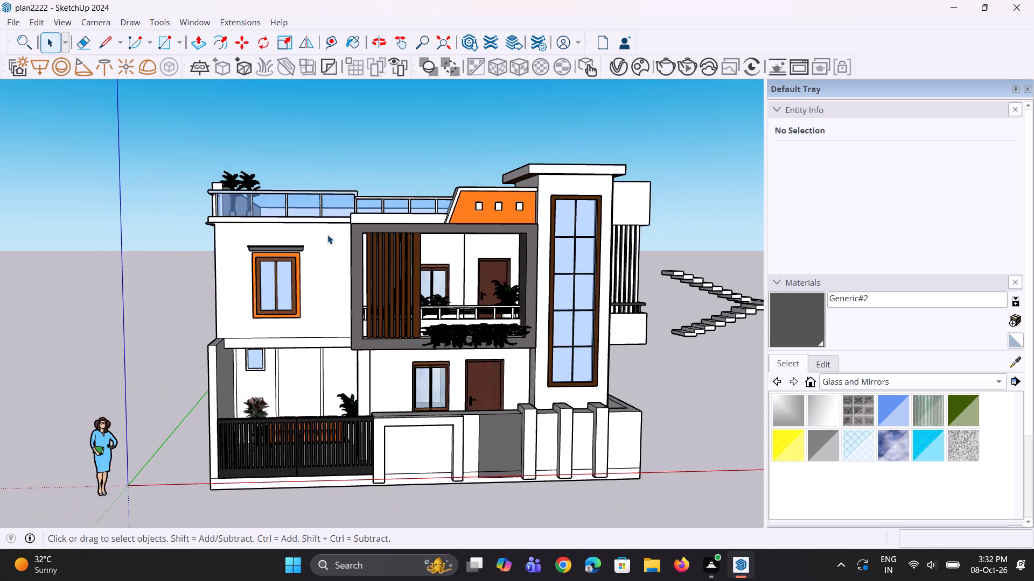
middle_drag(327, 235, 334, 238)
scroll(343, 236, up, 2)
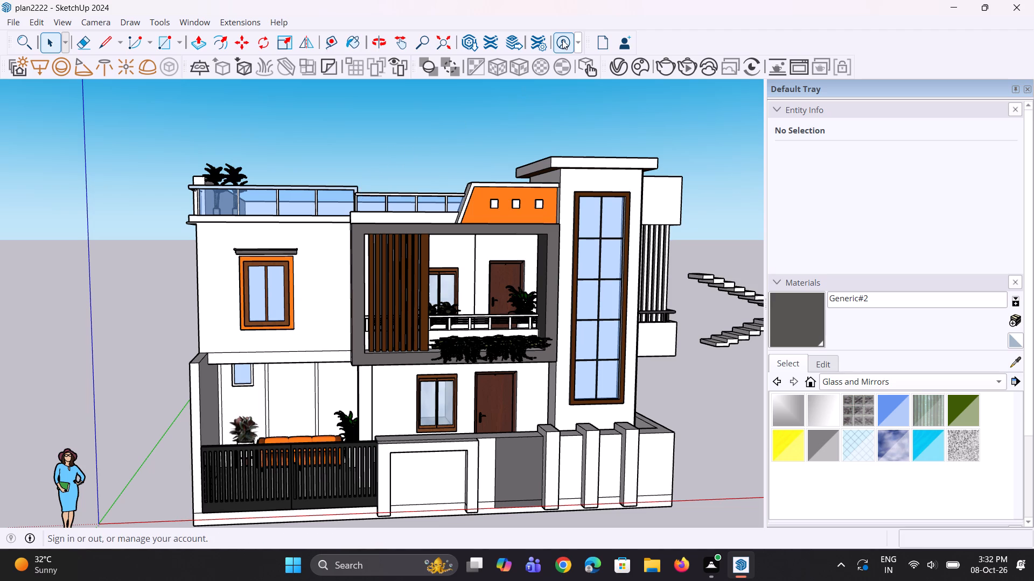
middle_drag(319, 233, 371, 244)
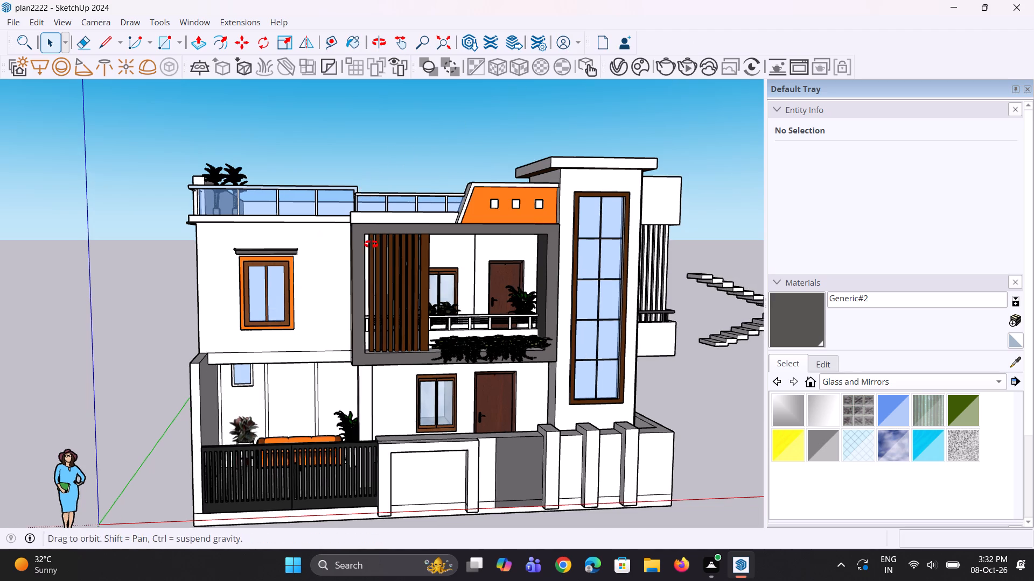
middle_drag(371, 244, 366, 245)
scroll(736, 344, up, 2)
scroll(687, 324, up, 3)
middle_drag(659, 331, 612, 320)
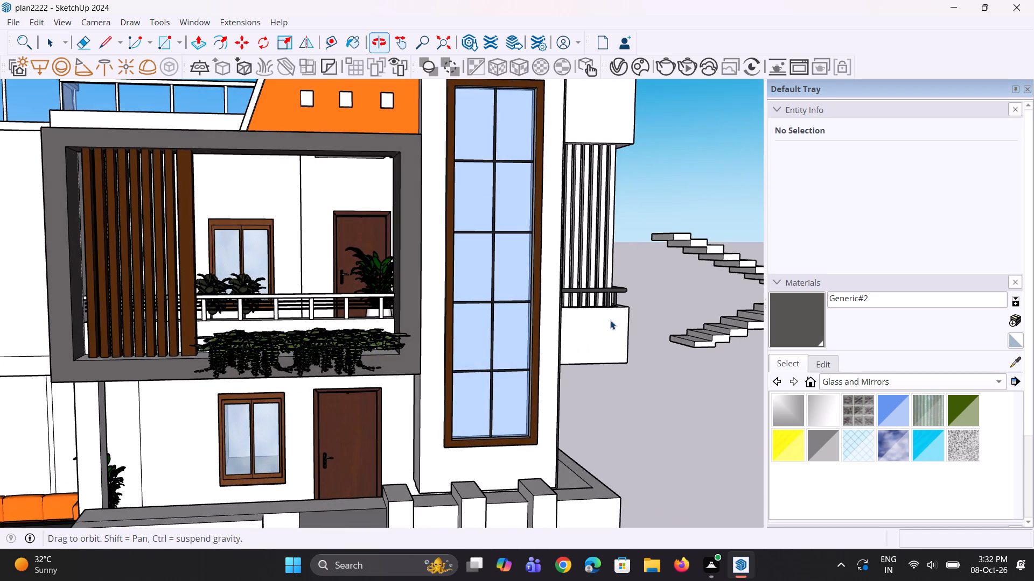
scroll(605, 319, down, 4)
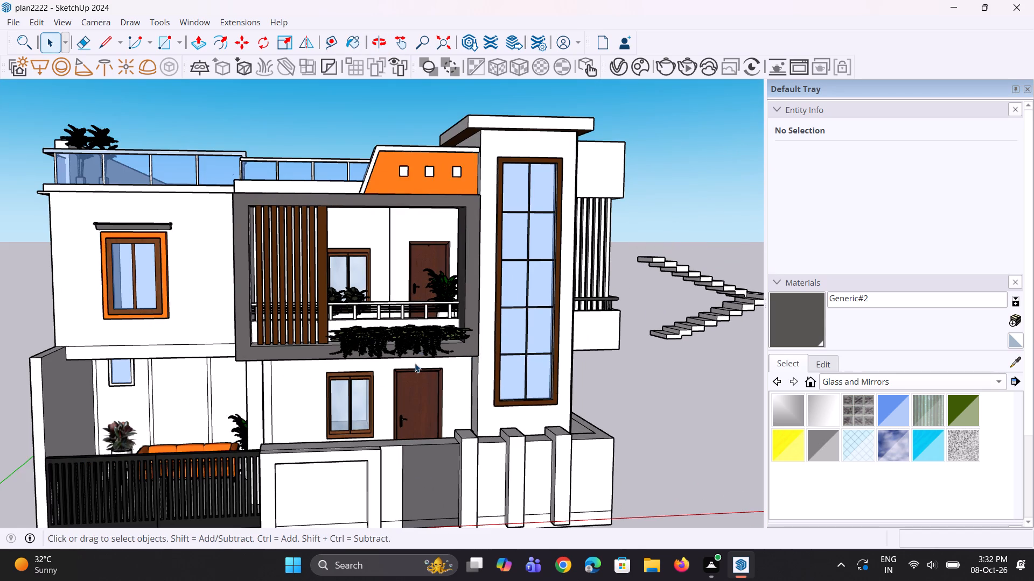
Examine the house's front elevation and its finishes from near and far, together with the detached staircase beside it.
scroll(388, 370, down, 4)
middle_drag(397, 367, 379, 362)
scroll(391, 389, up, 4)
middle_drag(394, 389, 418, 391)
scroll(420, 391, down, 2)
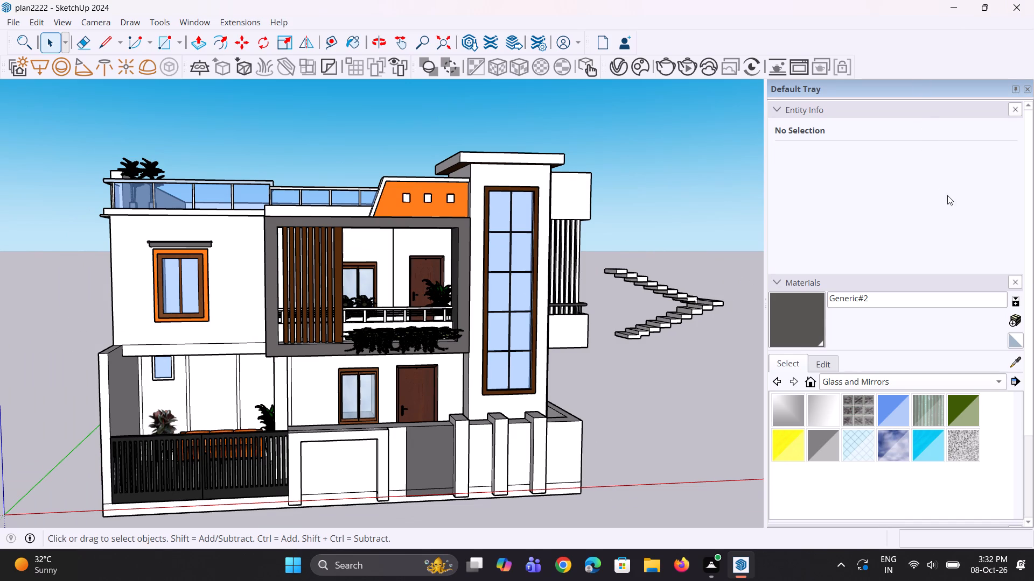
scroll(899, 169, down, 3)
scroll(650, 317, down, 2)
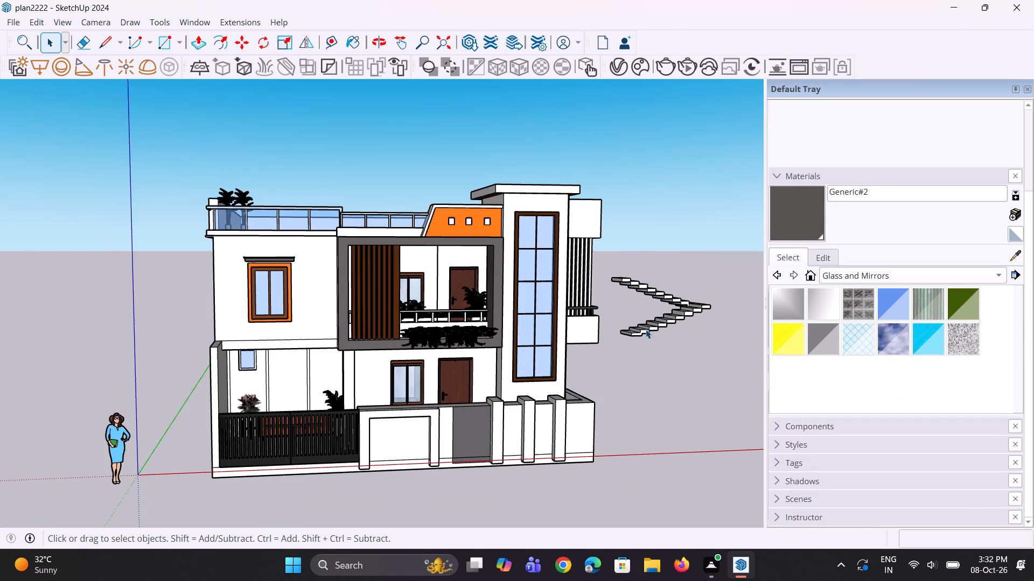
scroll(644, 334, up, 4)
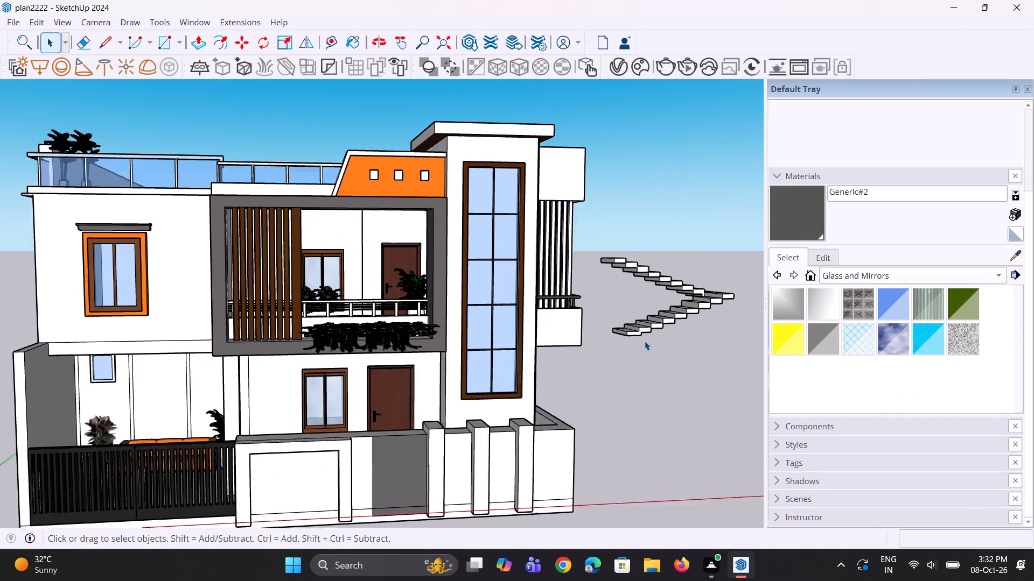
scroll(645, 341, down, 7)
middle_drag(628, 352, 598, 349)
scroll(644, 346, up, 3)
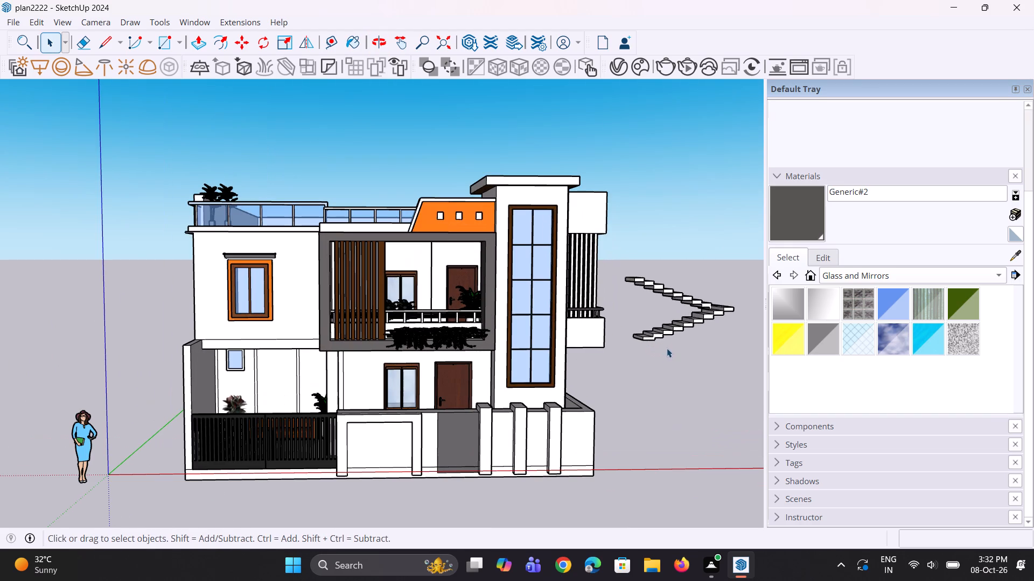
scroll(674, 376, down, 2)
middle_drag(683, 355, 647, 351)
scroll(605, 338, down, 3)
middle_drag(589, 348, 576, 345)
scroll(619, 317, up, 3)
Examine the roof terrace, stair tower, porch and boundary wall from raised and eye-level front views.
middle_drag(516, 321, 540, 380)
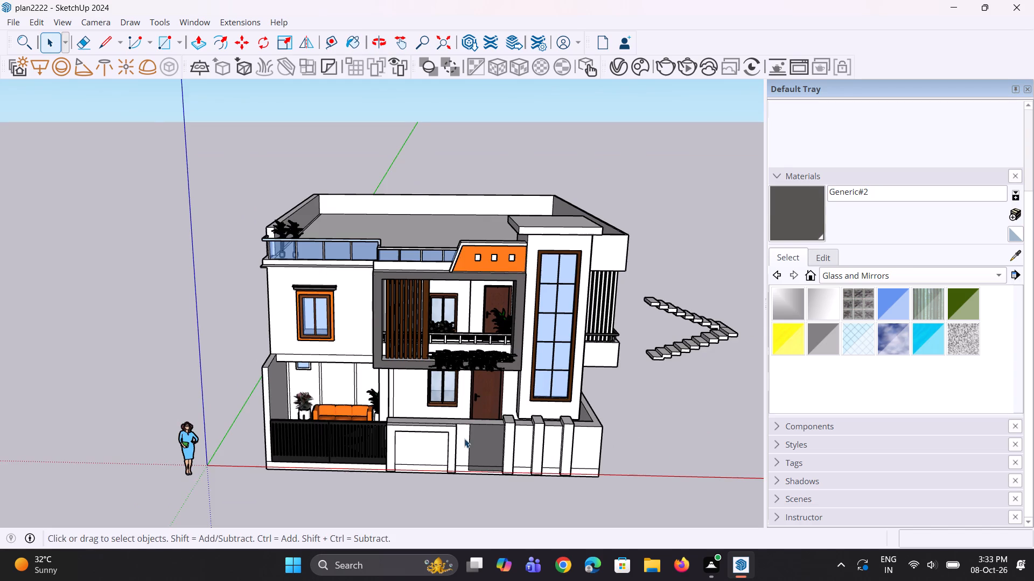
scroll(464, 438, up, 4)
middle_drag(473, 387, 509, 370)
scroll(511, 384, down, 1)
middle_click(525, 386)
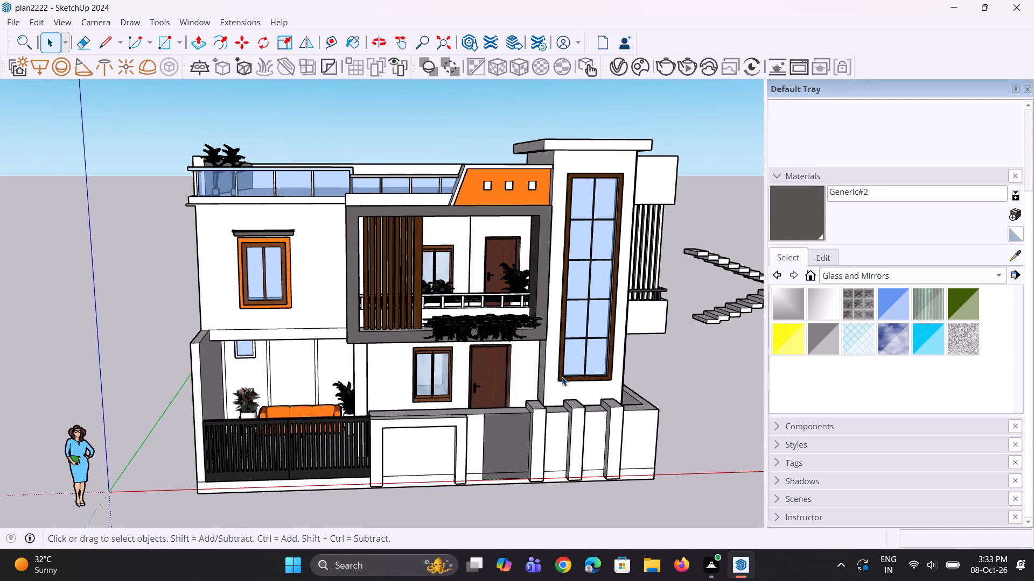
scroll(547, 366, down, 3)
middle_drag(541, 373, 526, 363)
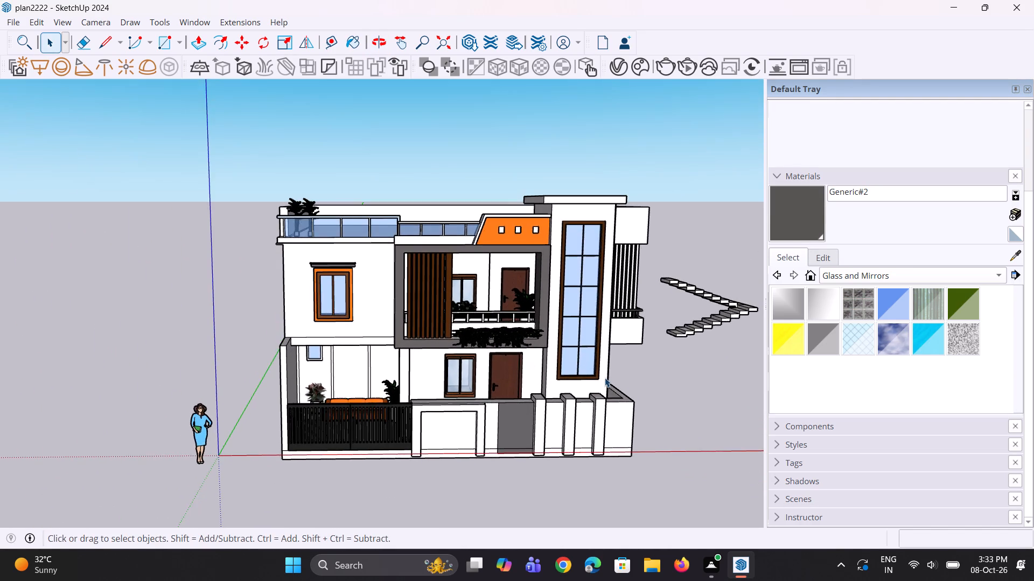
scroll(605, 378, up, 2)
middle_drag(572, 370, 555, 364)
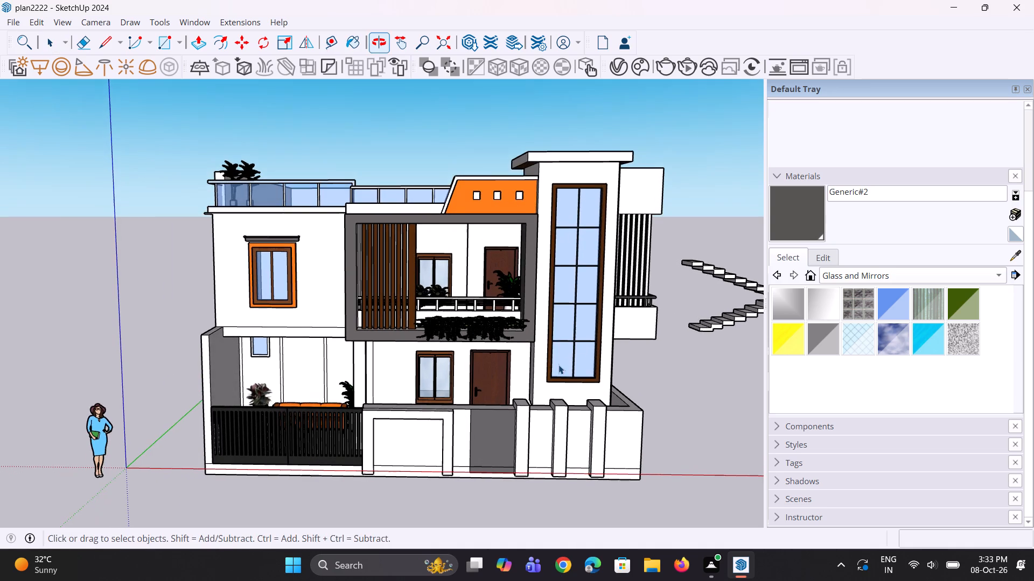
scroll(564, 367, up, 1)
scroll(557, 363, down, 1)
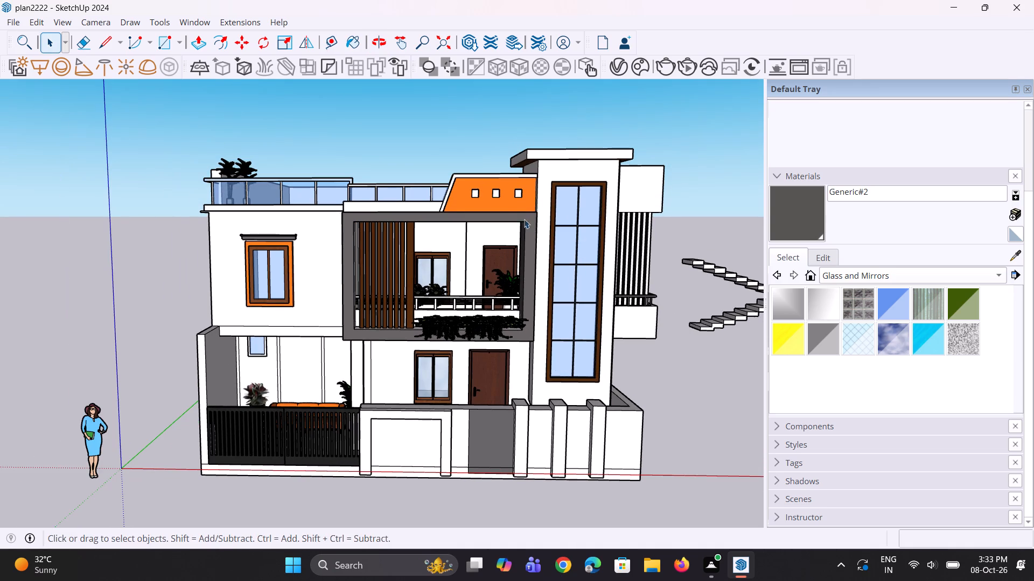
scroll(495, 275, down, 1)
middle_drag(492, 270, 498, 270)
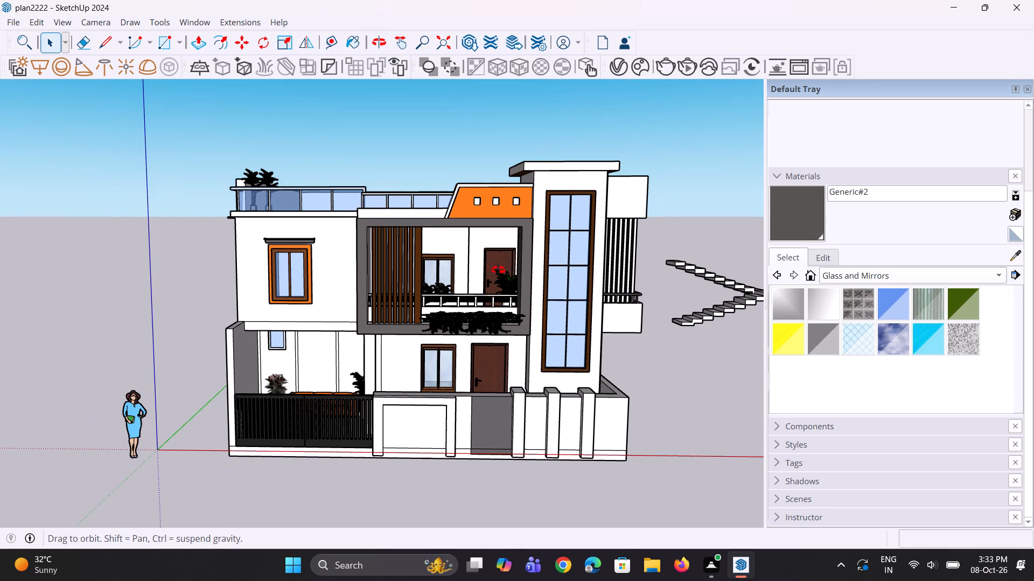
middle_drag(498, 270, 502, 271)
scroll(393, 373, up, 3)
scroll(507, 278, down, 4)
middle_drag(506, 294, 488, 318)
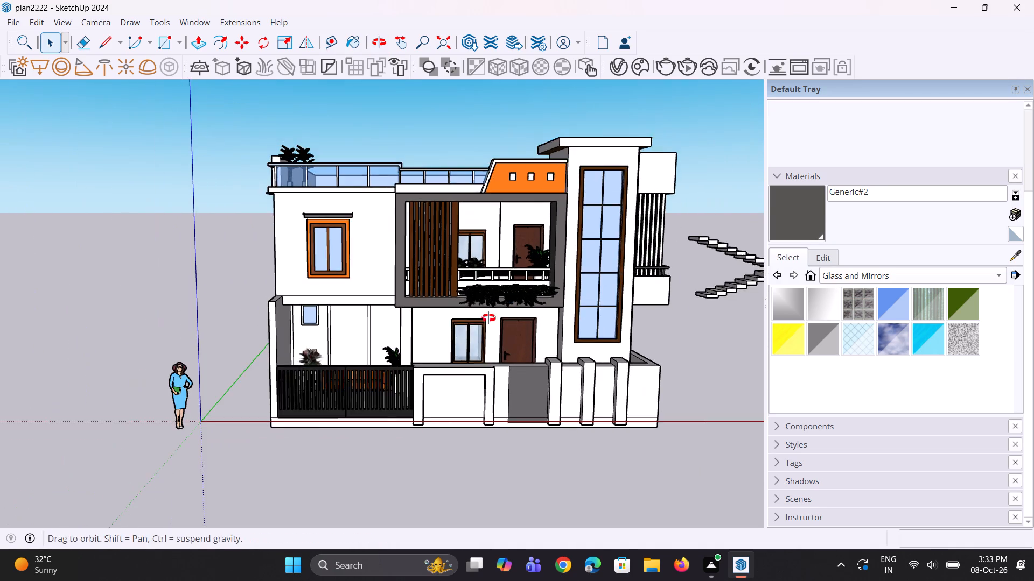
middle_drag(488, 318, 482, 342)
scroll(435, 350, up, 1)
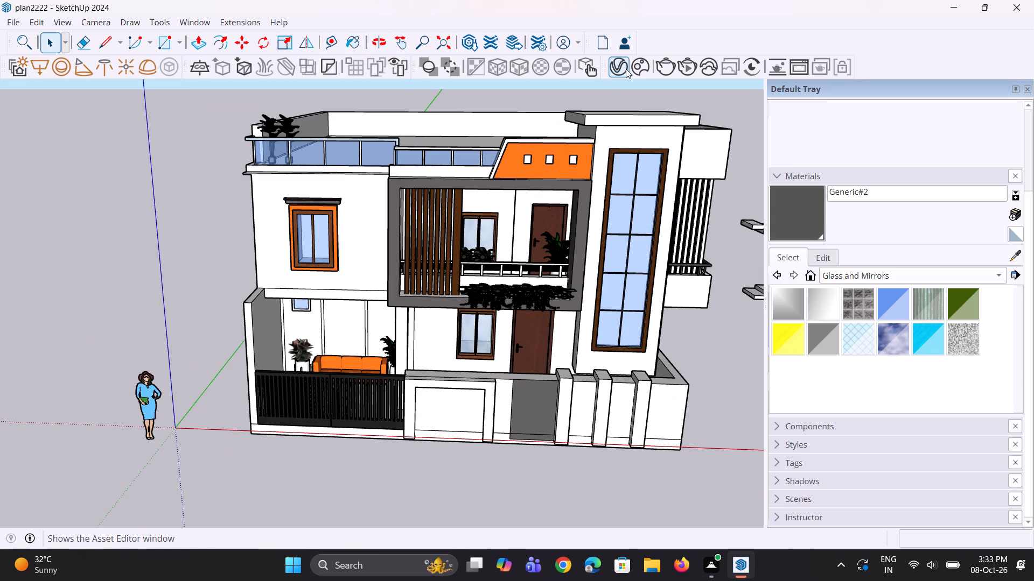
Open the V-Ray Asset Editor and create a new Generic material.
double_click(626, 69)
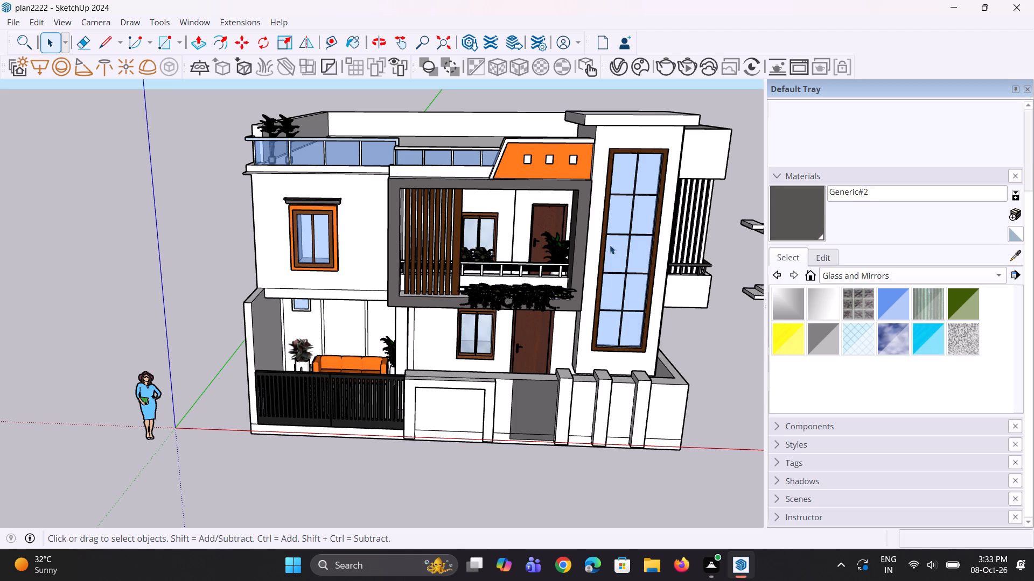
middle_drag(506, 281, 526, 261)
middle_drag(526, 261, 515, 253)
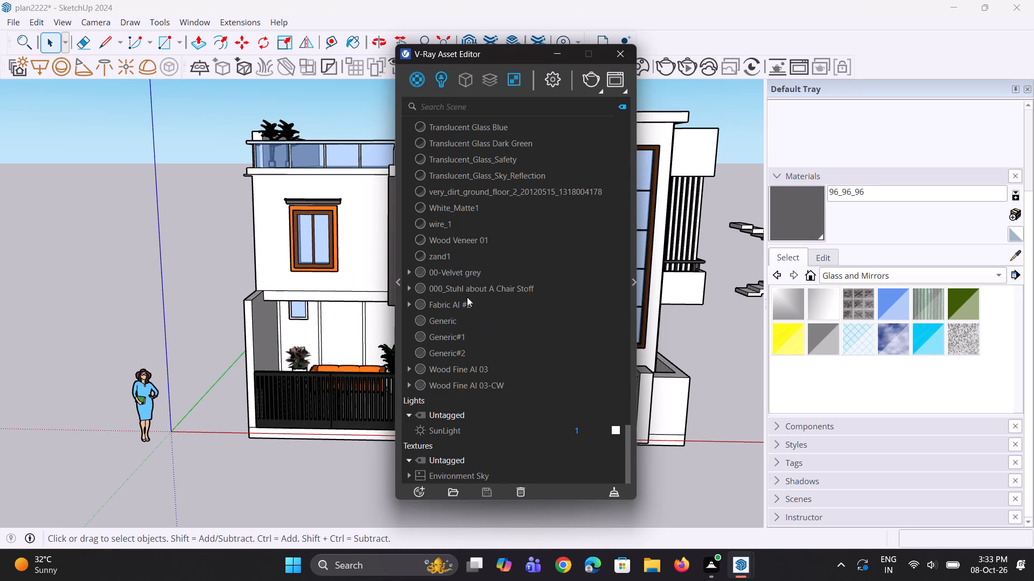
right_click(420, 79)
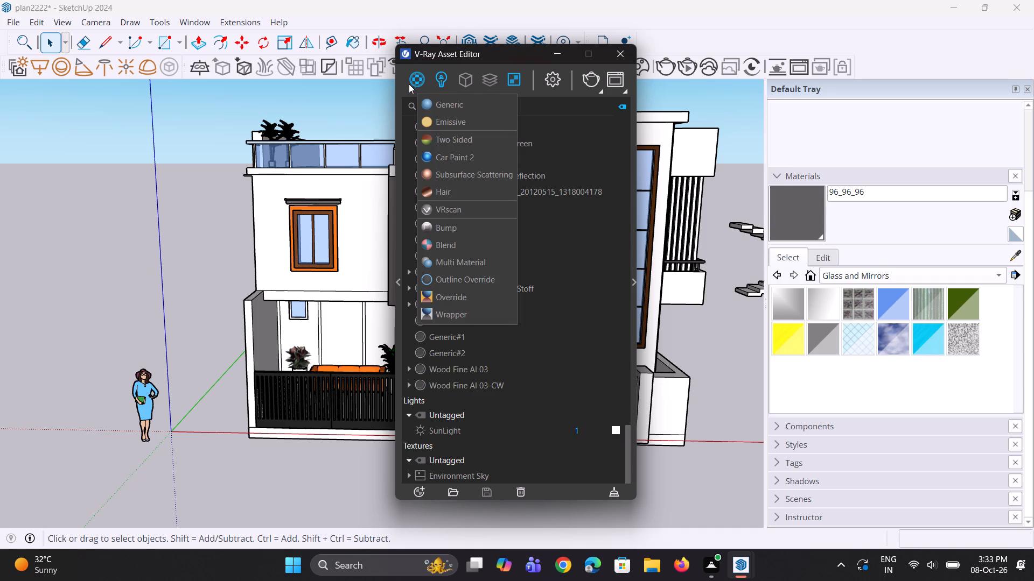
click(441, 103)
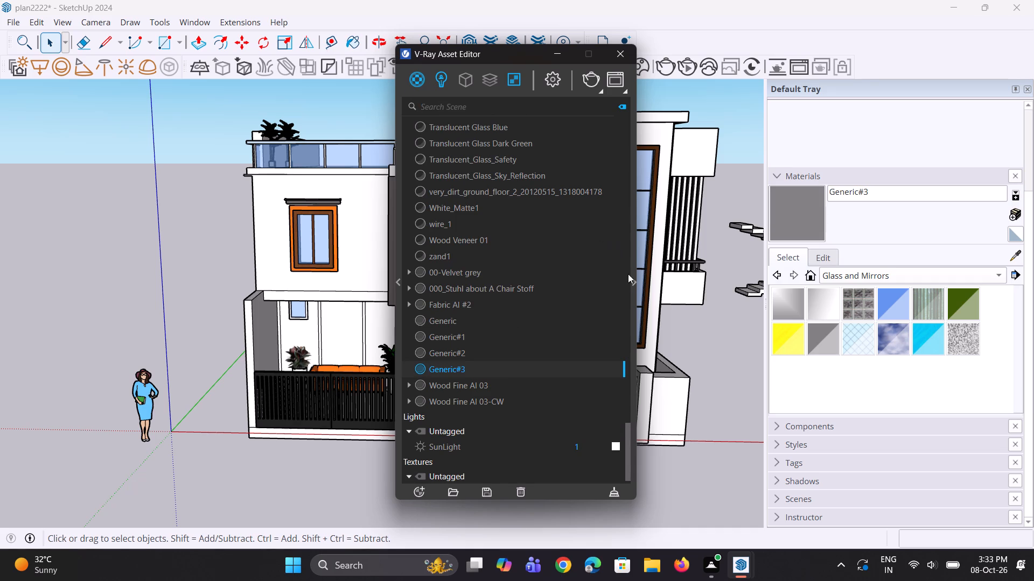
Set the new material's diffuse colour to the saved dark brown swatch, RGB 0.167, 0.095, 0.039.
click(635, 285)
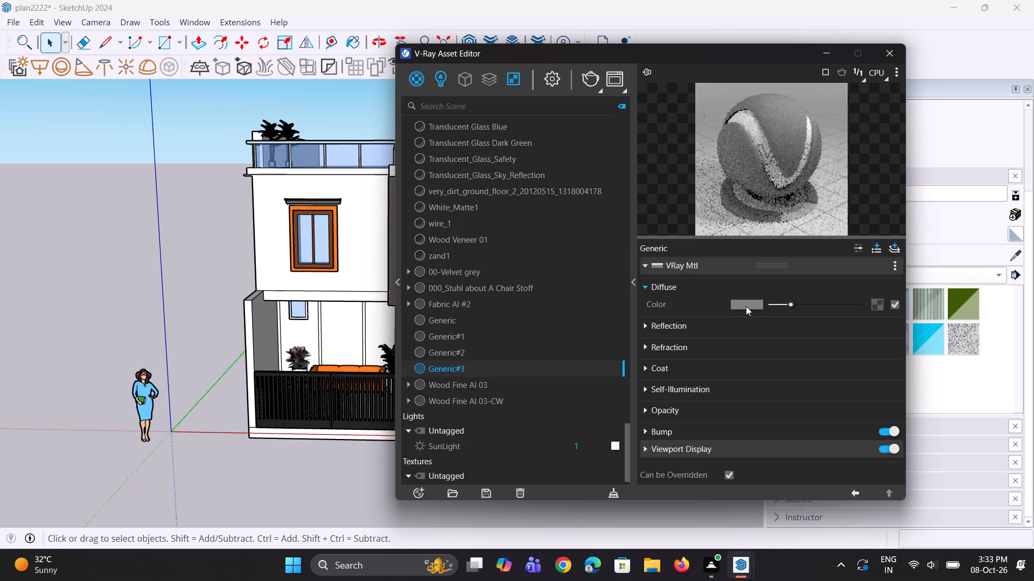
click(746, 306)
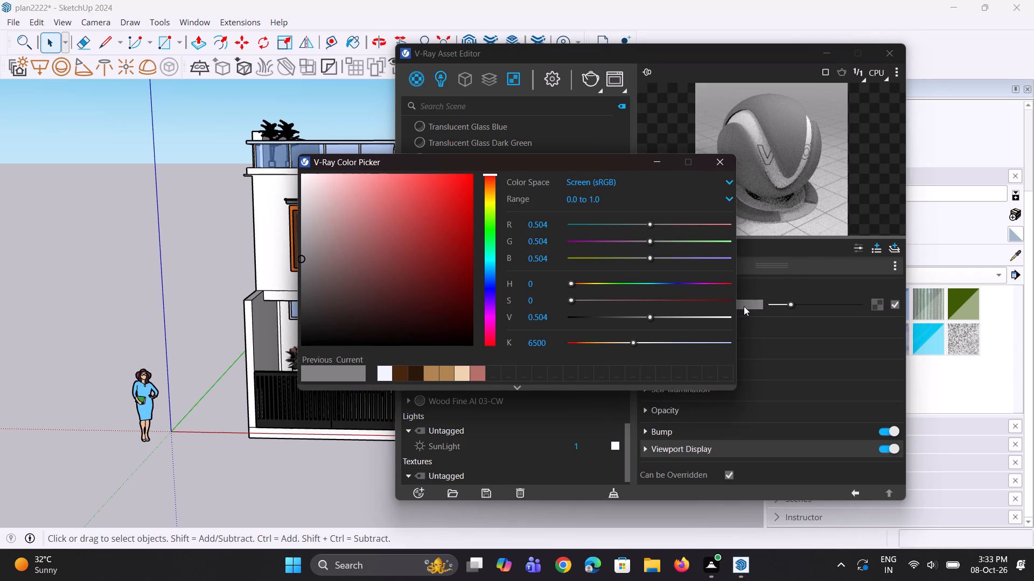
scroll(541, 333, up, 2)
click(418, 377)
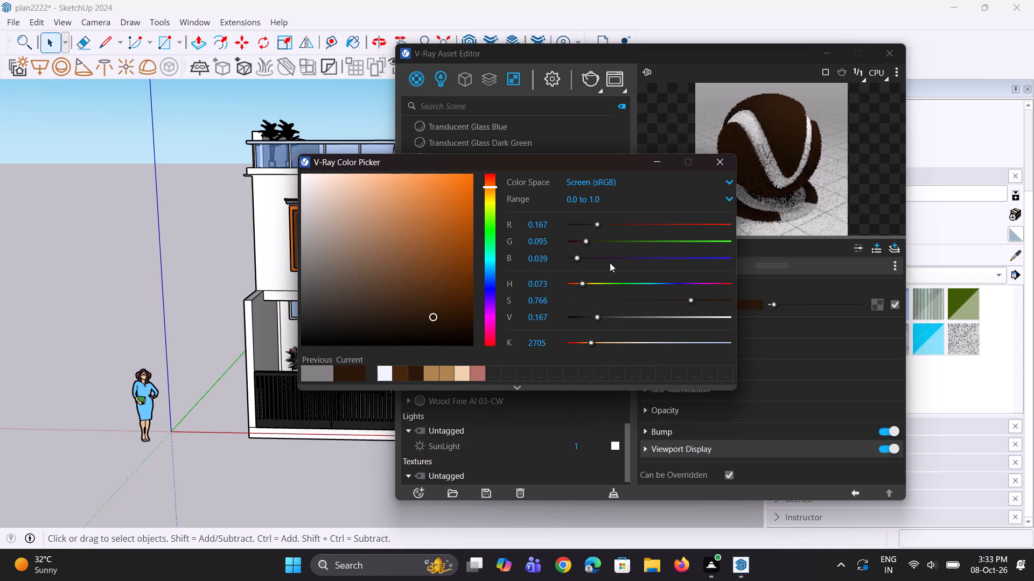
click(659, 160)
Give the brown material a dark grey reflection colour and a reflection glossiness of 0.95, and put the editor away.
scroll(691, 346, up, 1)
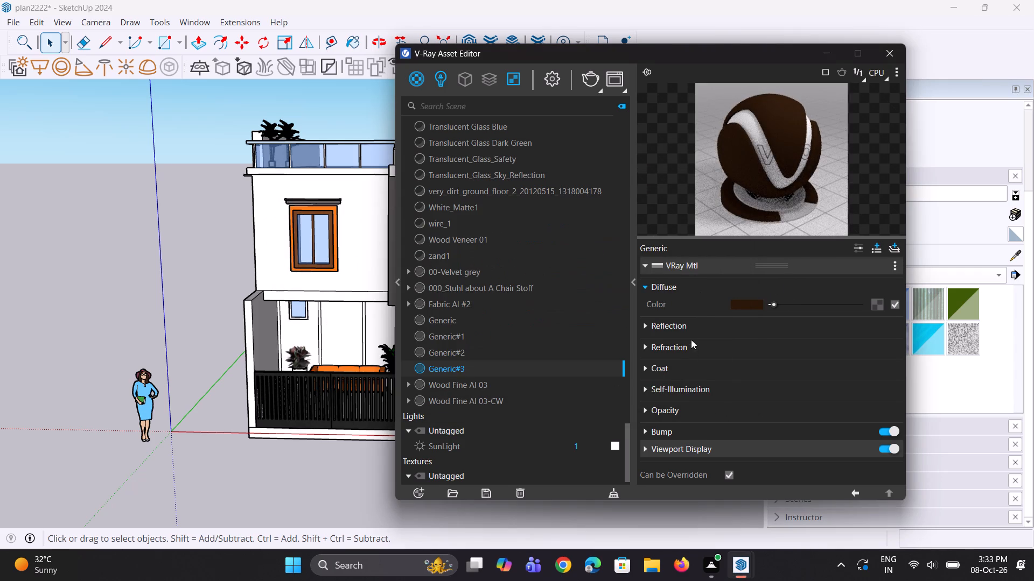
click(651, 325)
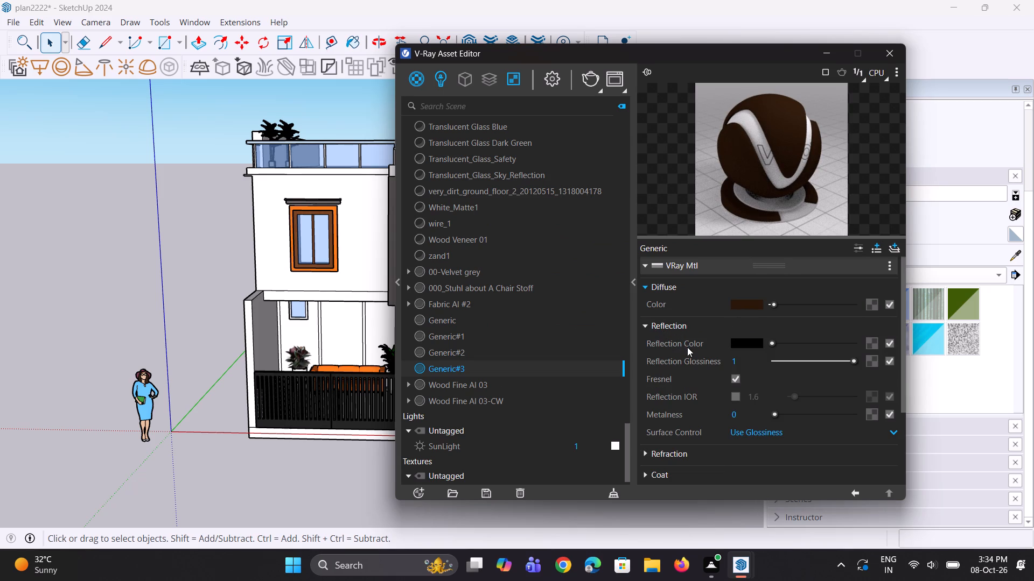
scroll(777, 343, up, 1)
drag(773, 345, 779, 346)
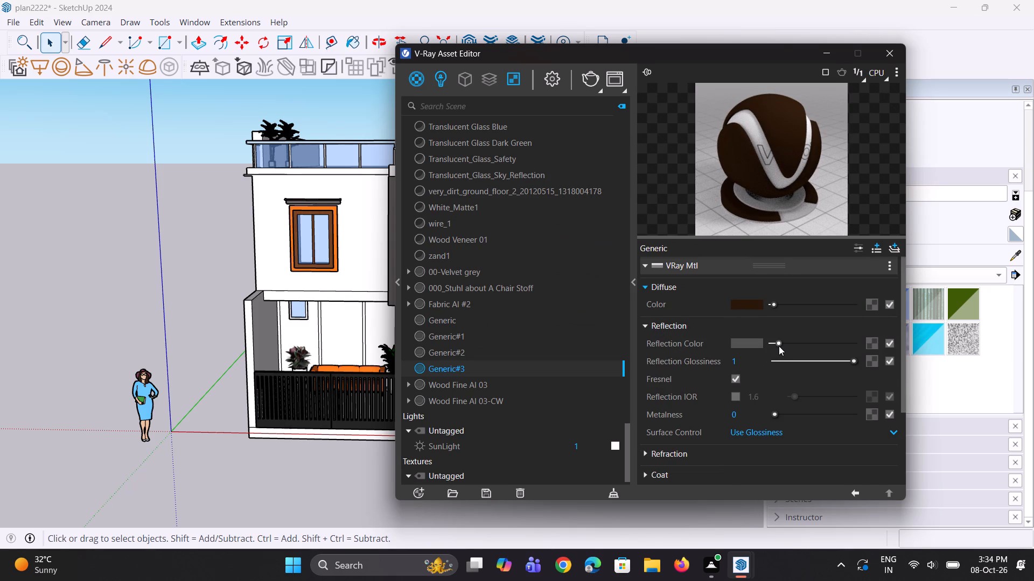
drag(779, 346, 780, 346)
scroll(753, 370, up, 1)
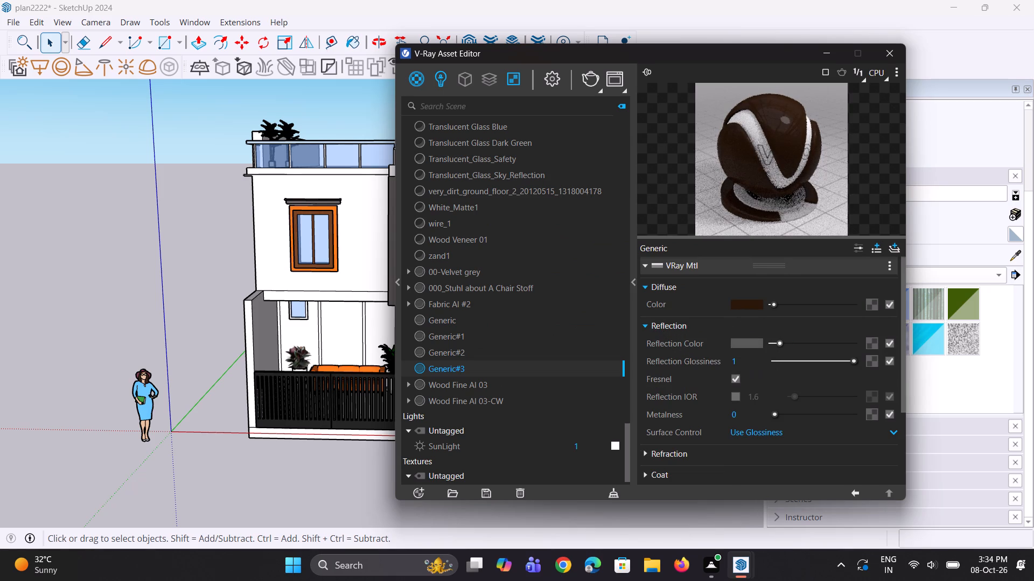
drag(746, 362, 725, 362)
text(0.)
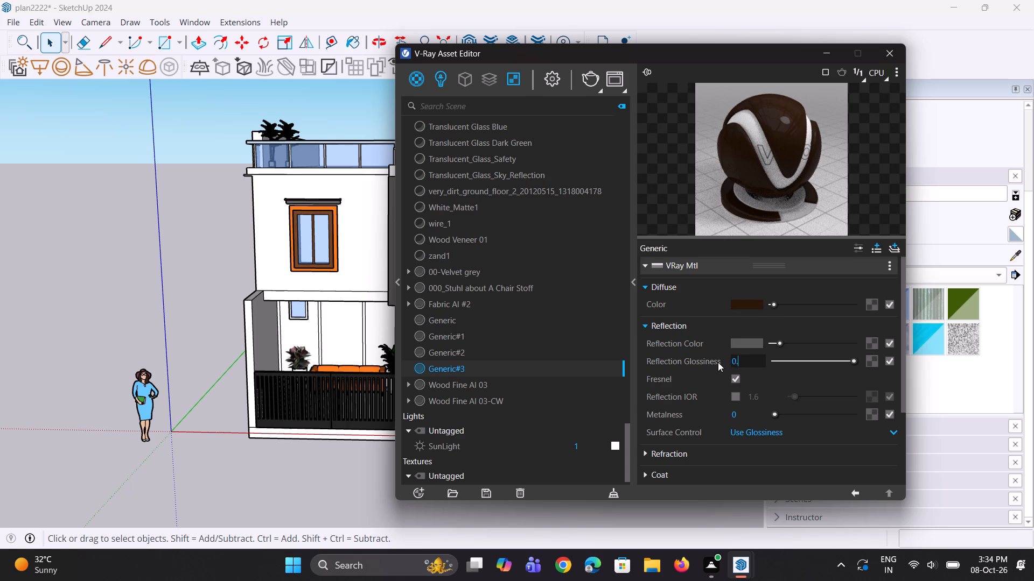
text(95)
key(Return)
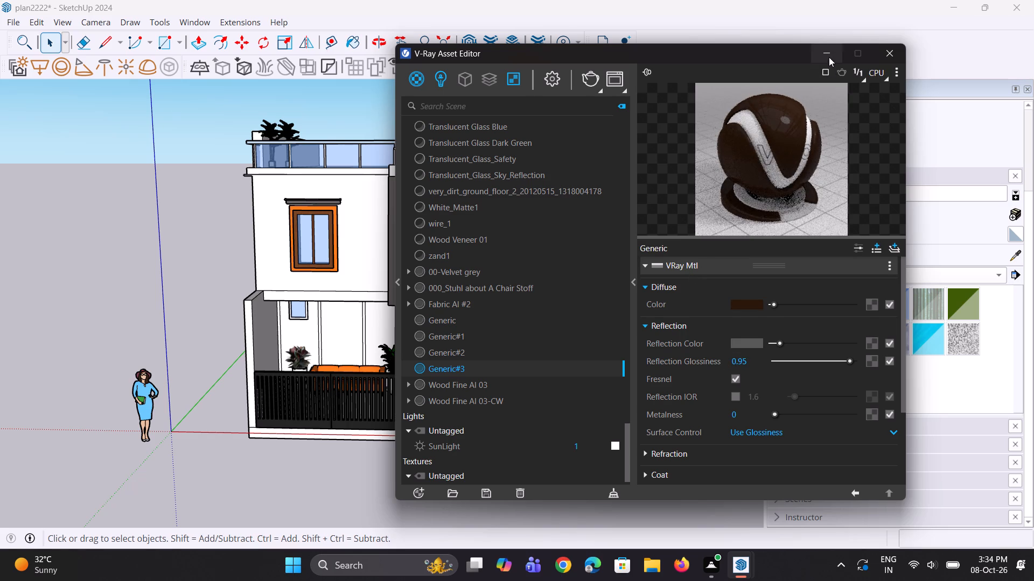
click(829, 57)
Paint the front and side faces of the porch column below the balcony frame with the new dark brown material.
drag(802, 216, 800, 224)
scroll(414, 341, up, 5)
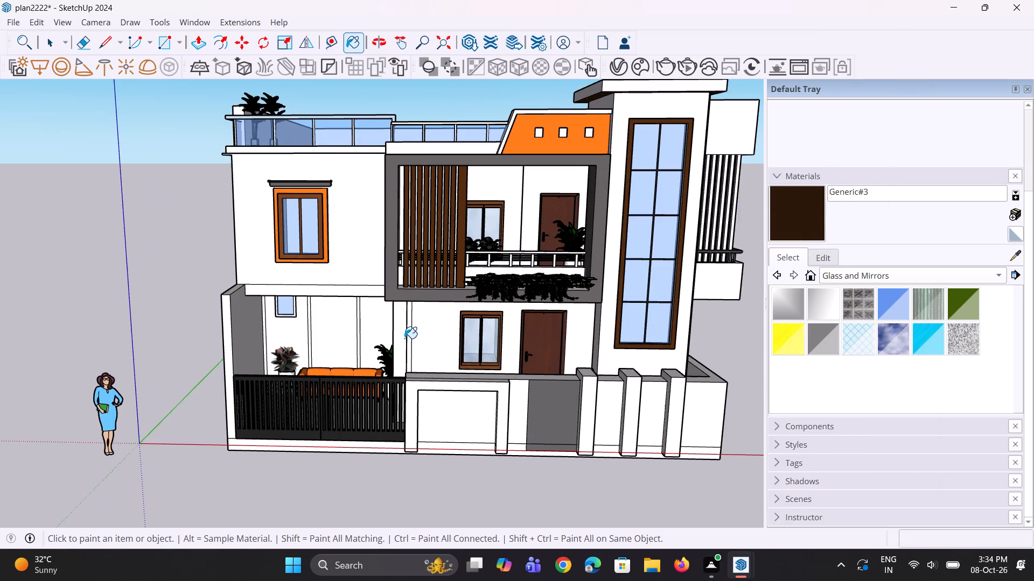
scroll(404, 338, up, 1)
drag(399, 341, 399, 345)
middle_drag(389, 366, 542, 395)
scroll(373, 324, up, 1)
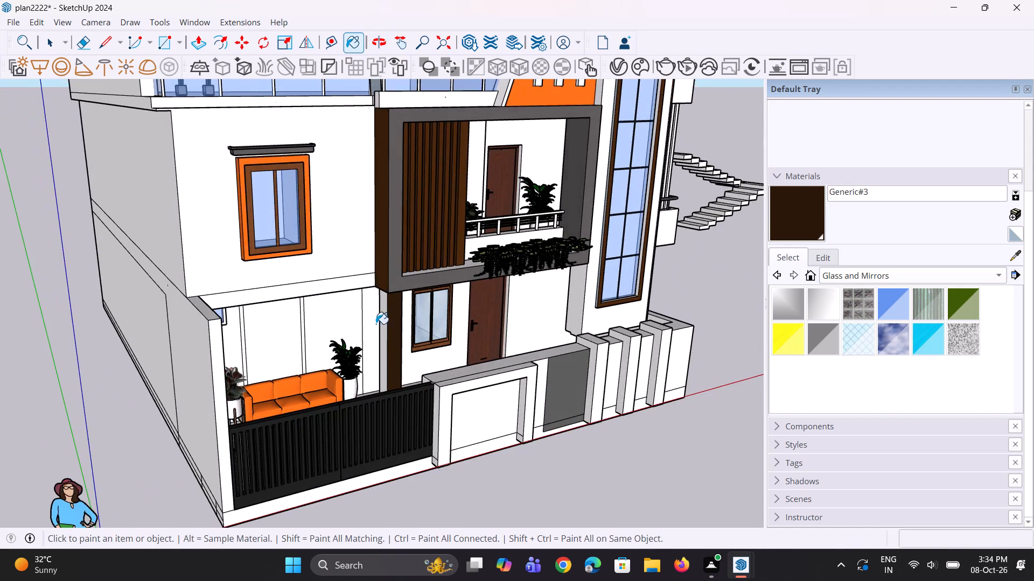
scroll(376, 324, up, 1)
click(383, 324)
scroll(399, 342, down, 3)
middle_drag(451, 349, 184, 331)
scroll(329, 334, up, 5)
click(362, 316)
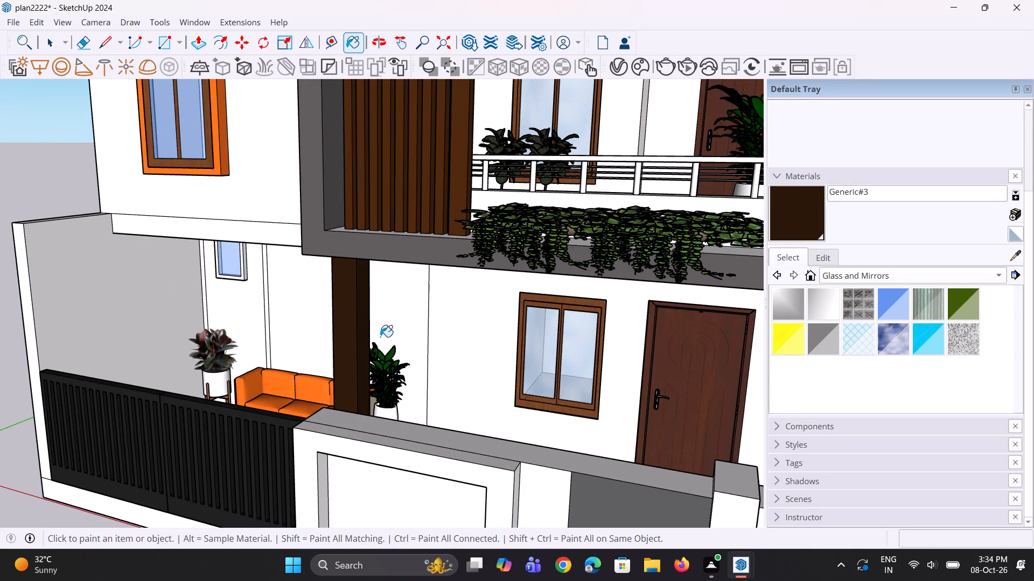
Paint the remaining inner face of the porch column with the dark brown material.
middle_drag(382, 341, 167, 350)
scroll(445, 393, up, 3)
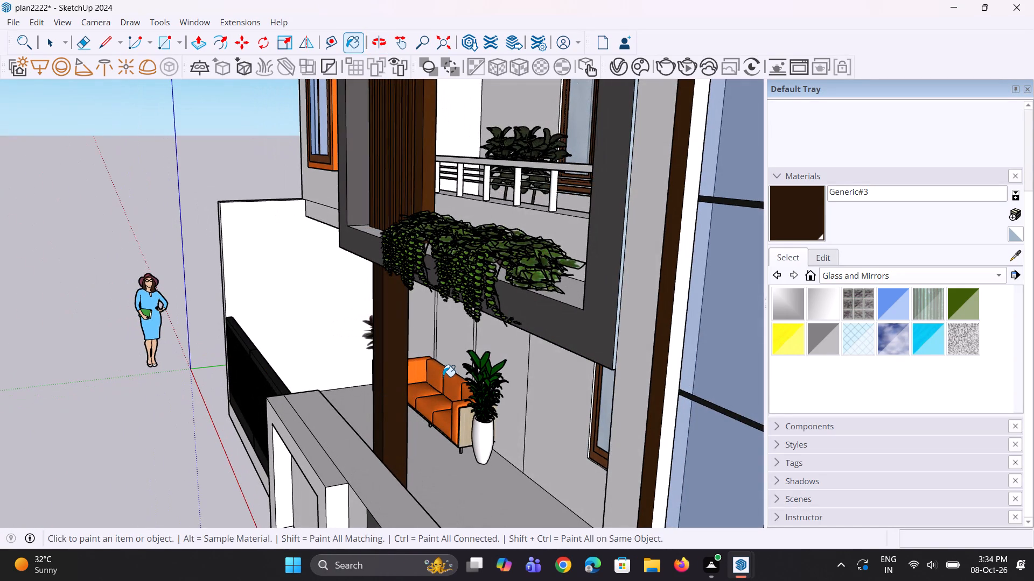
scroll(443, 377, up, 4)
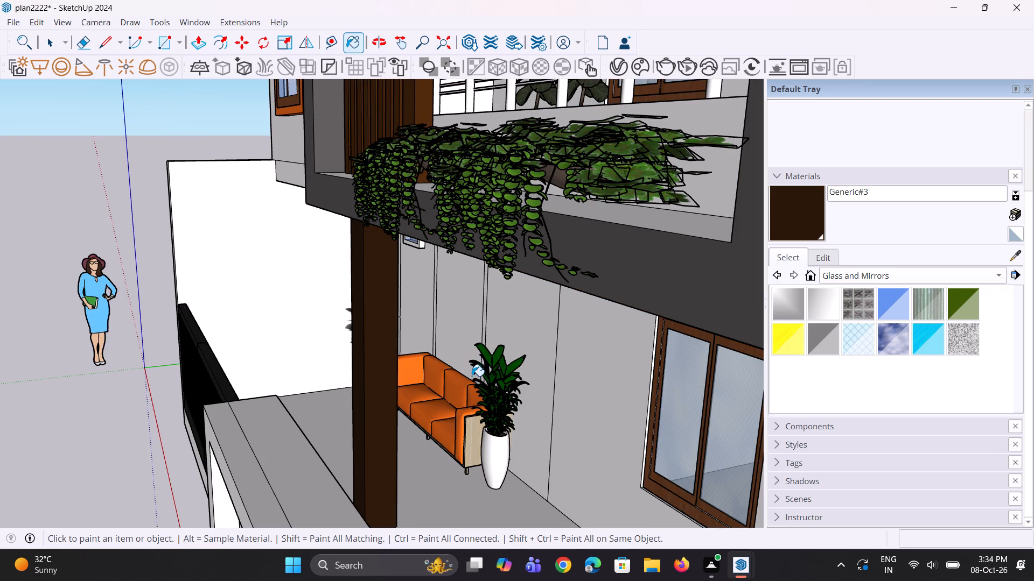
scroll(516, 384, down, 3)
middle_drag(542, 409, 452, 403)
scroll(451, 397, up, 5)
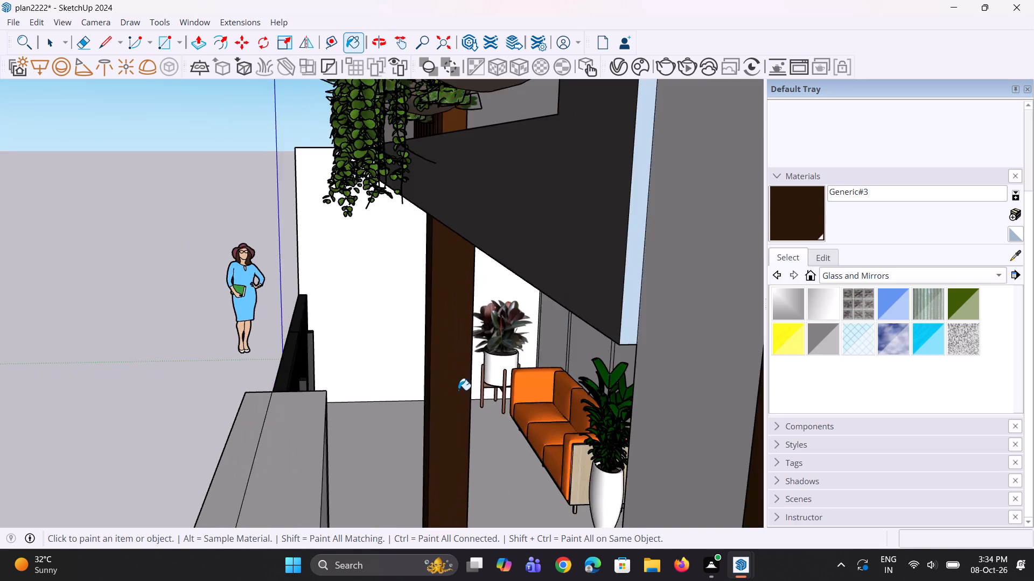
scroll(458, 390, up, 6)
middle_drag(488, 392, 458, 399)
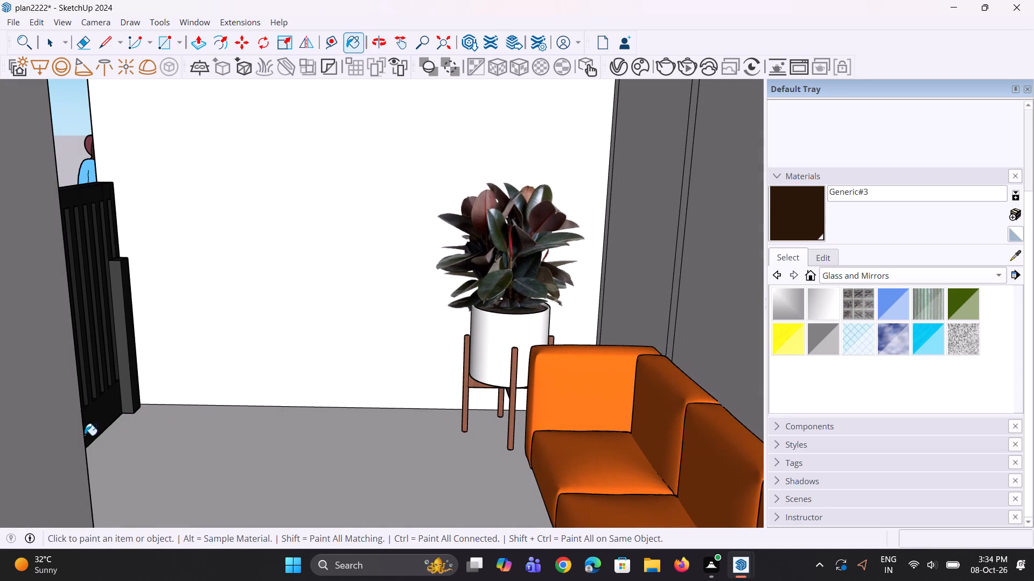
click(76, 446)
Fit the whole model in view and look over the front facade and boundary wall of the house.
scroll(243, 427, down, 12)
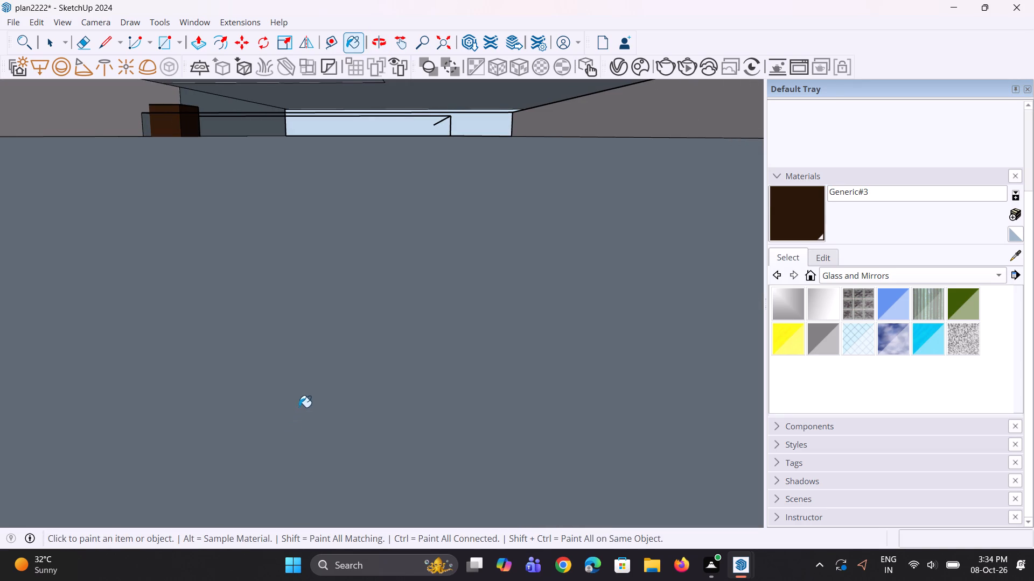
scroll(299, 407, down, 1)
click(446, 46)
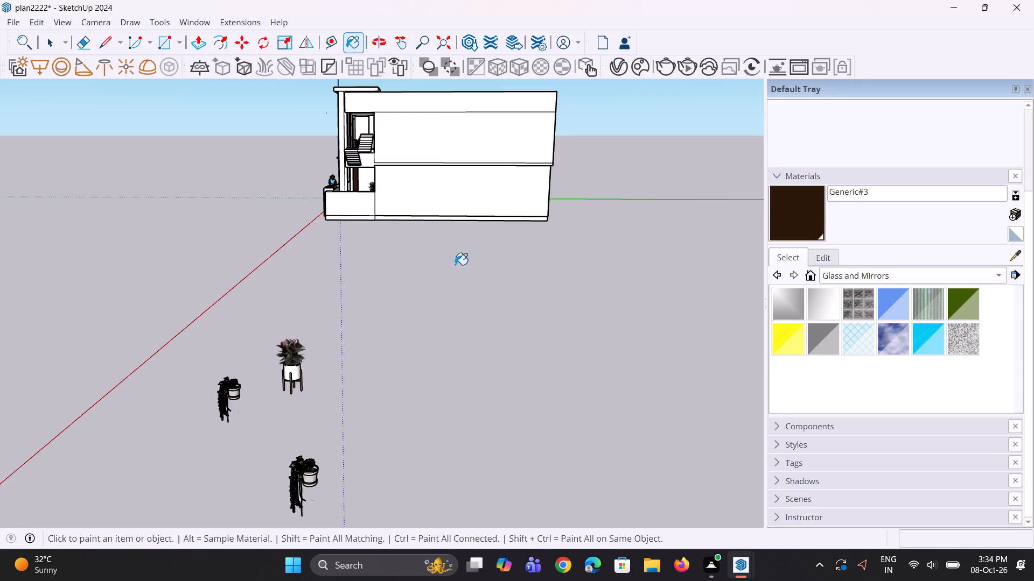
middle_drag(414, 314, 731, 337)
middle_drag(229, 256, 358, 279)
scroll(299, 224, up, 3)
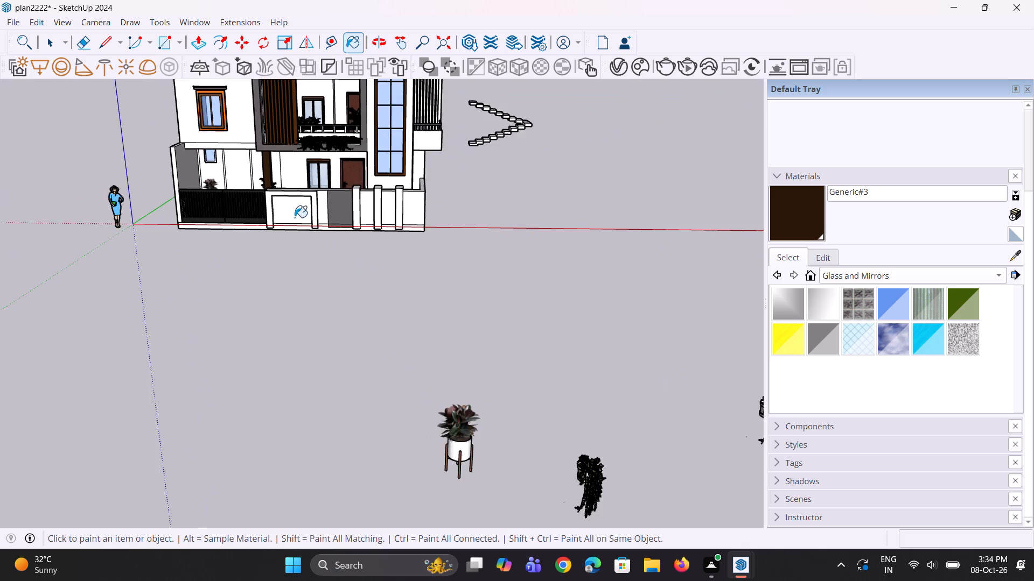
scroll(295, 217, up, 2)
scroll(271, 281, down, 8)
middle_drag(240, 181, 274, 125)
scroll(255, 126, up, 3)
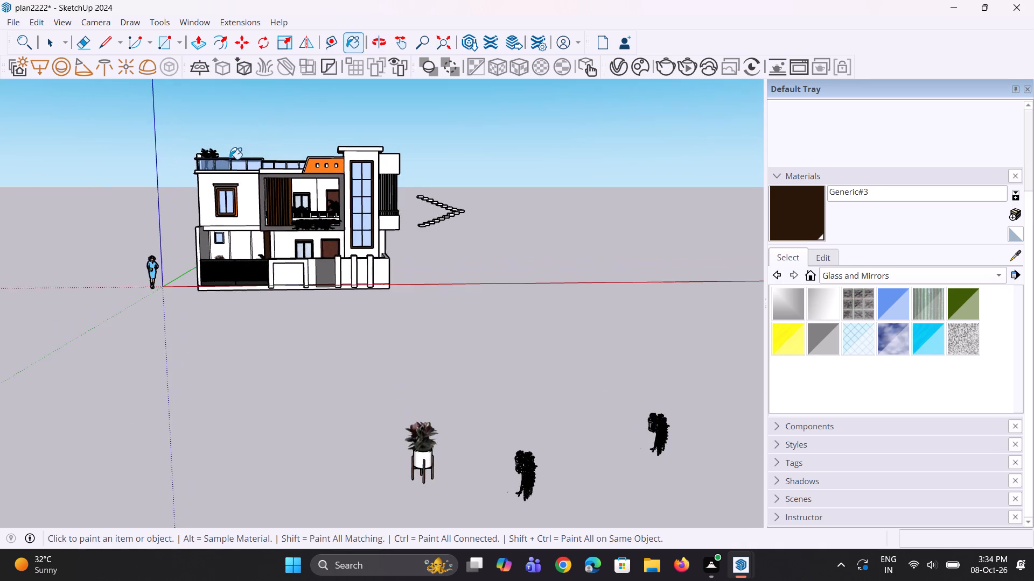
scroll(229, 159, up, 6)
middle_drag(306, 278, 372, 288)
key(space)
middle_drag(406, 350, 367, 335)
scroll(439, 246, up, 3)
middle_drag(536, 344, 436, 366)
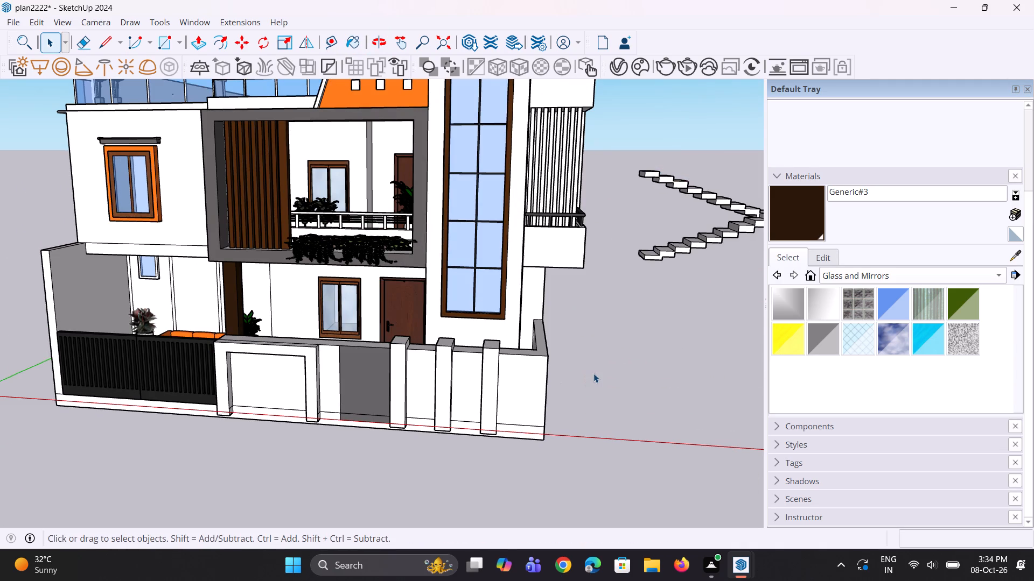
double_click(595, 373)
middle_drag(605, 371, 630, 372)
middle_drag(592, 369, 643, 350)
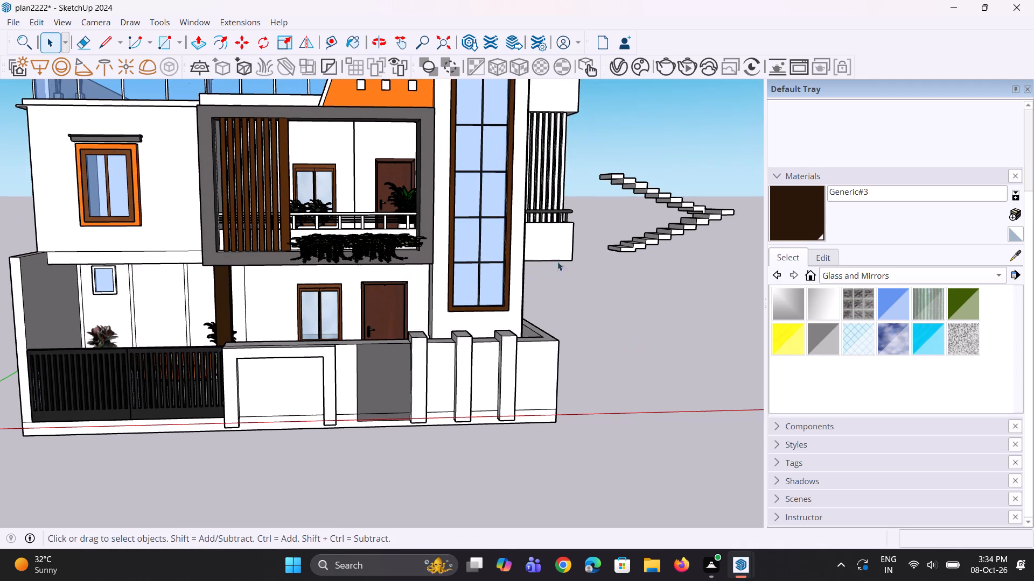
Open the V-Ray Asset Editor and create another new Generic material.
double_click(616, 59)
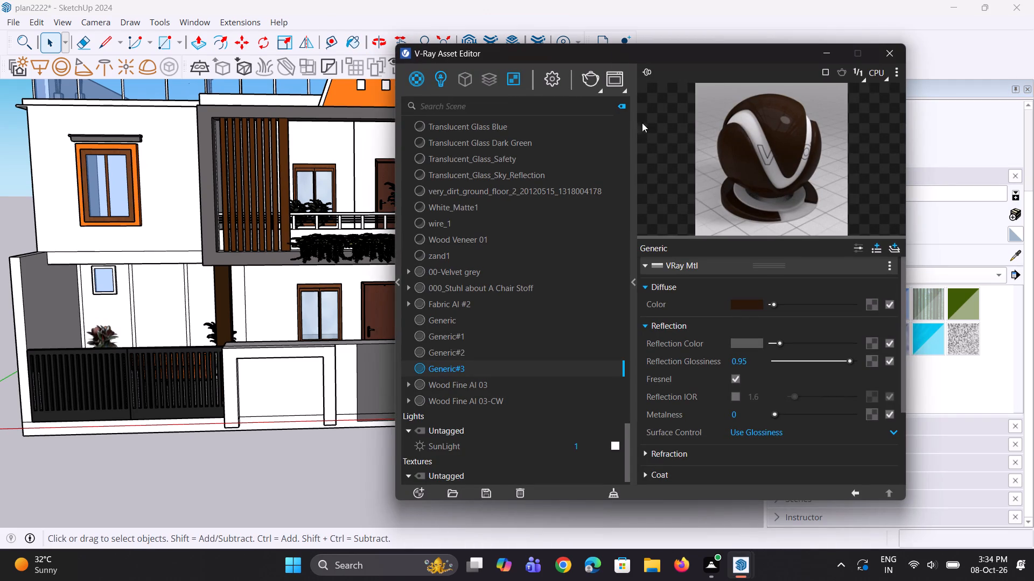
click(414, 80)
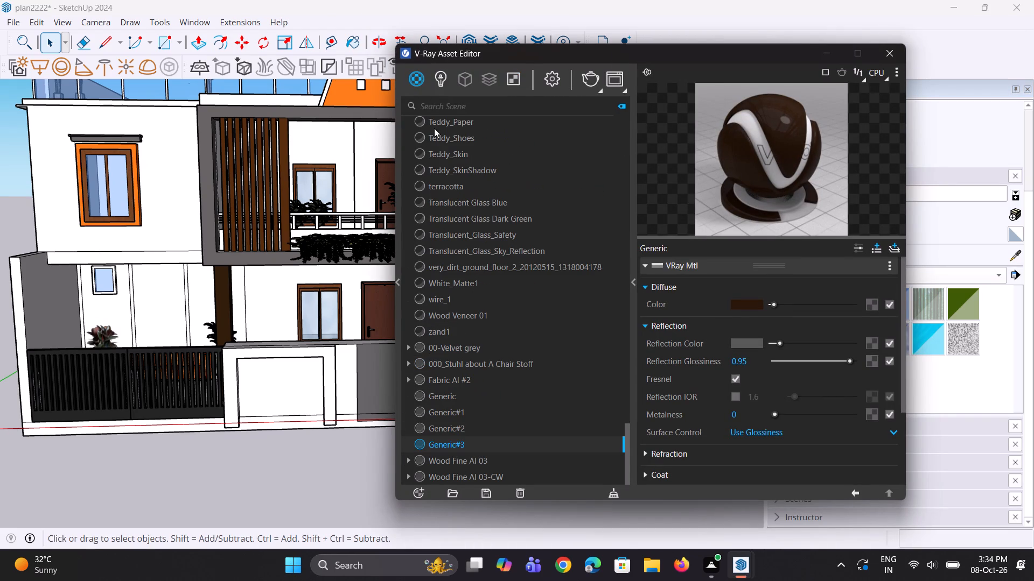
right_click(414, 76)
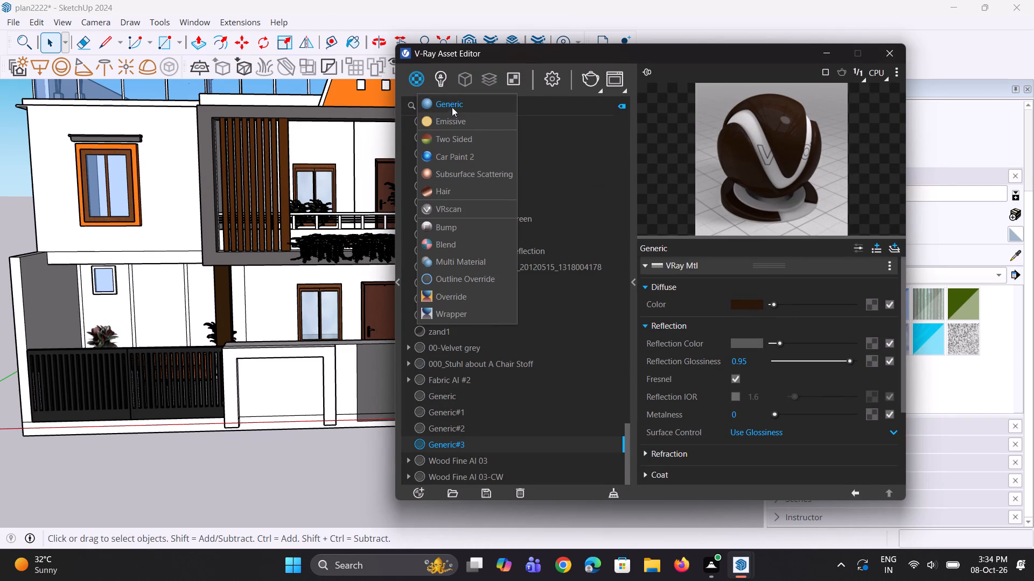
click(452, 107)
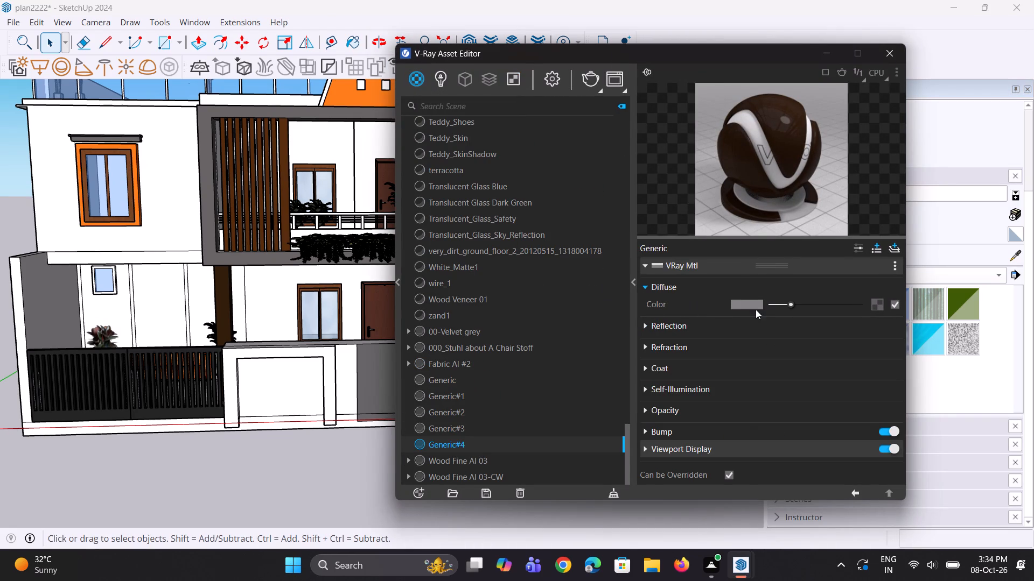
Set the new material's diffuse colour to a medium grey slightly darker than the default.
click(754, 302)
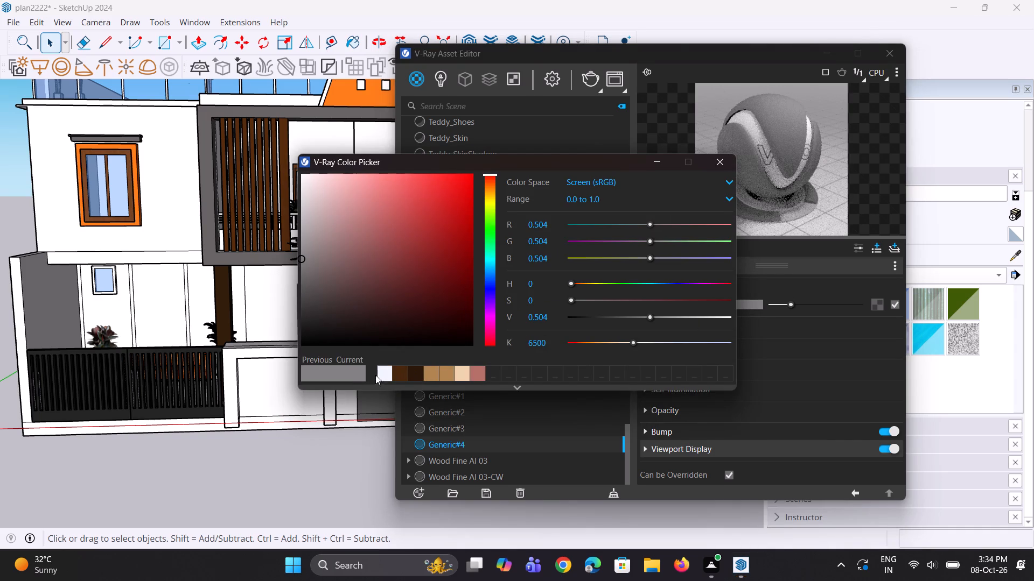
click(362, 374)
click(387, 373)
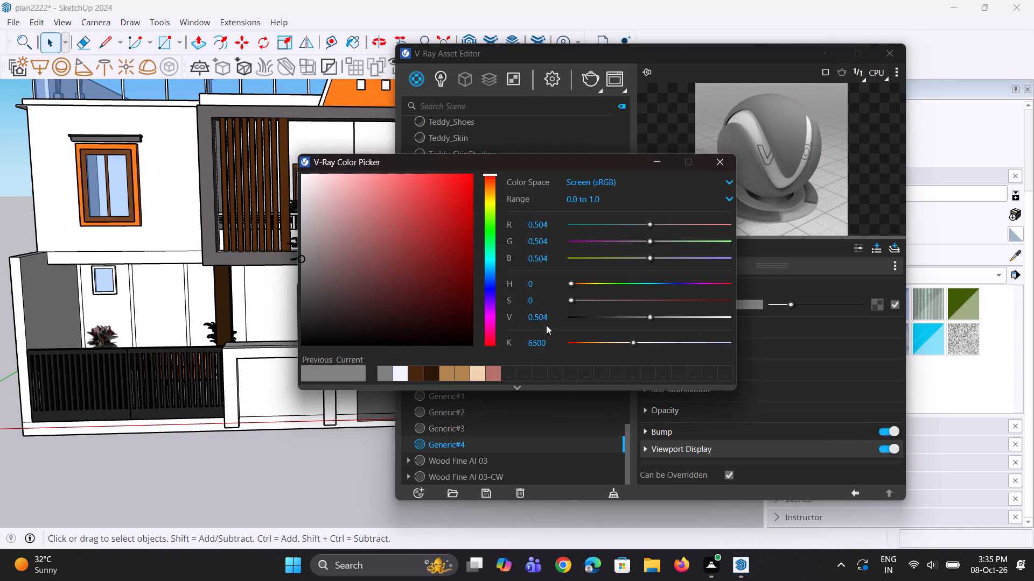
click(658, 161)
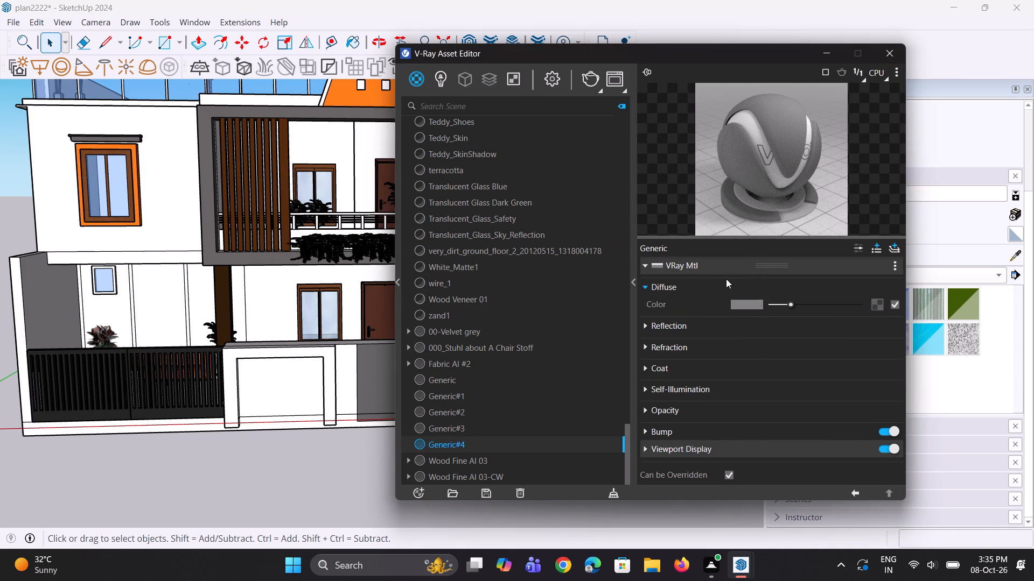
click(788, 306)
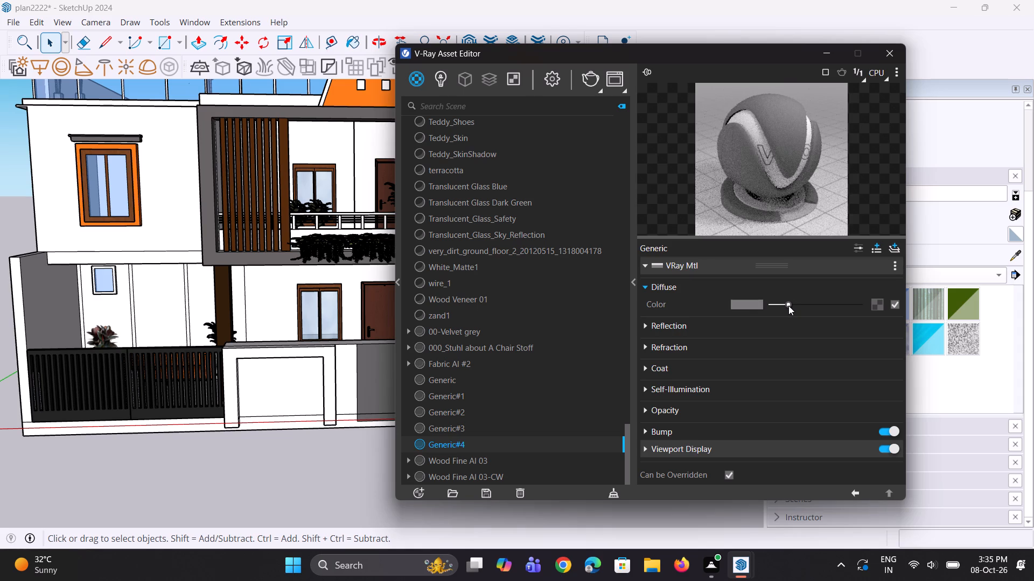
click(788, 306)
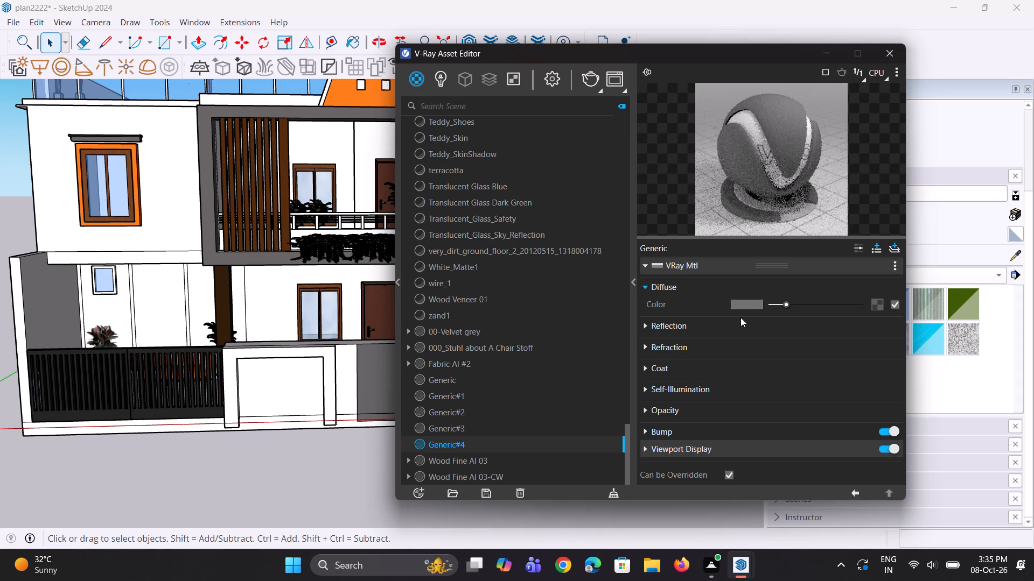
Give the grey material a dark grey reflection colour and a reflection glossiness of 0.95, and put the editor away.
click(659, 323)
drag(771, 342, 777, 343)
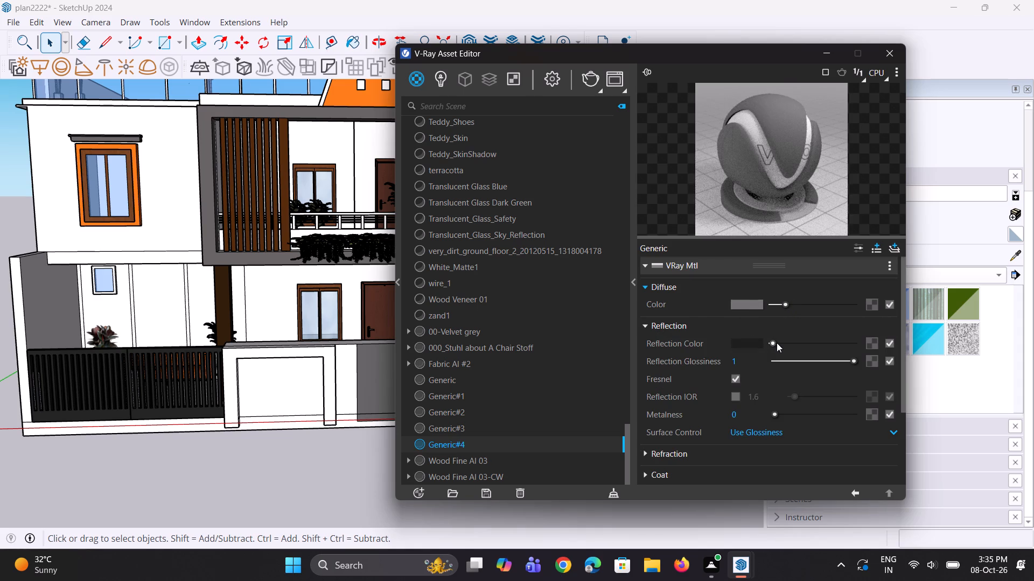
drag(777, 343, 780, 344)
click(780, 344)
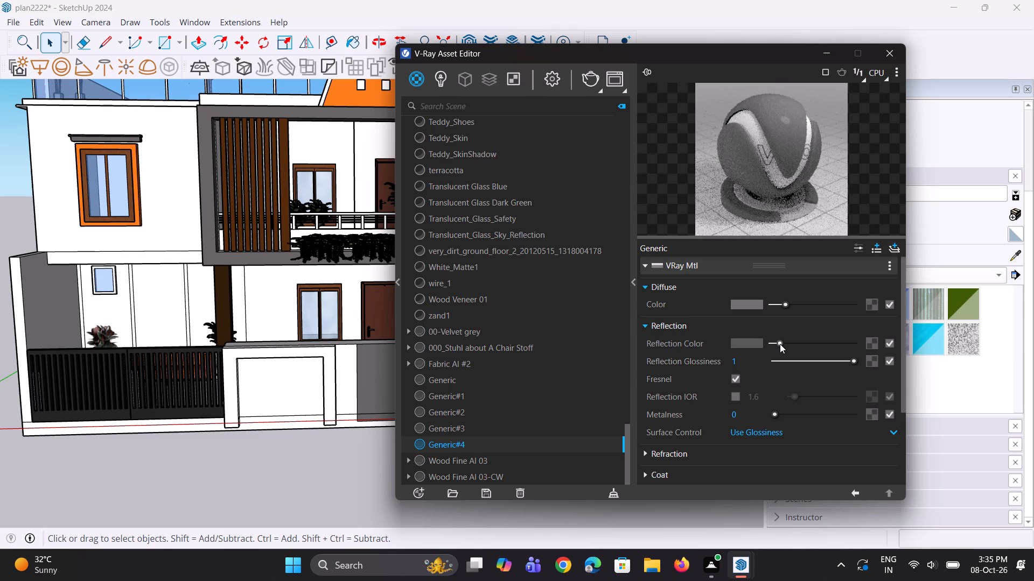
drag(754, 358, 720, 363)
text(0.95)
key(Return)
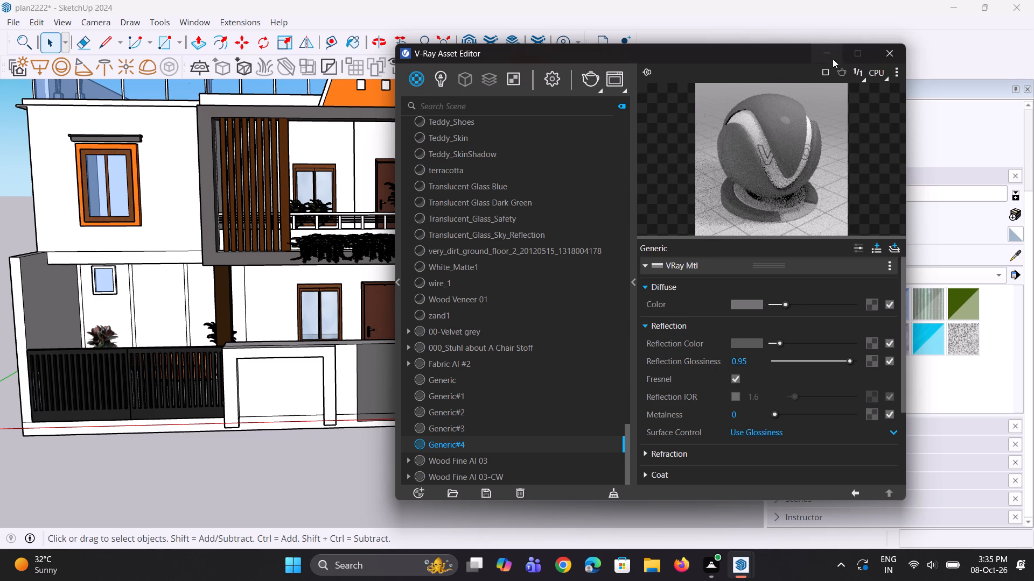
double_click(794, 132)
click(829, 53)
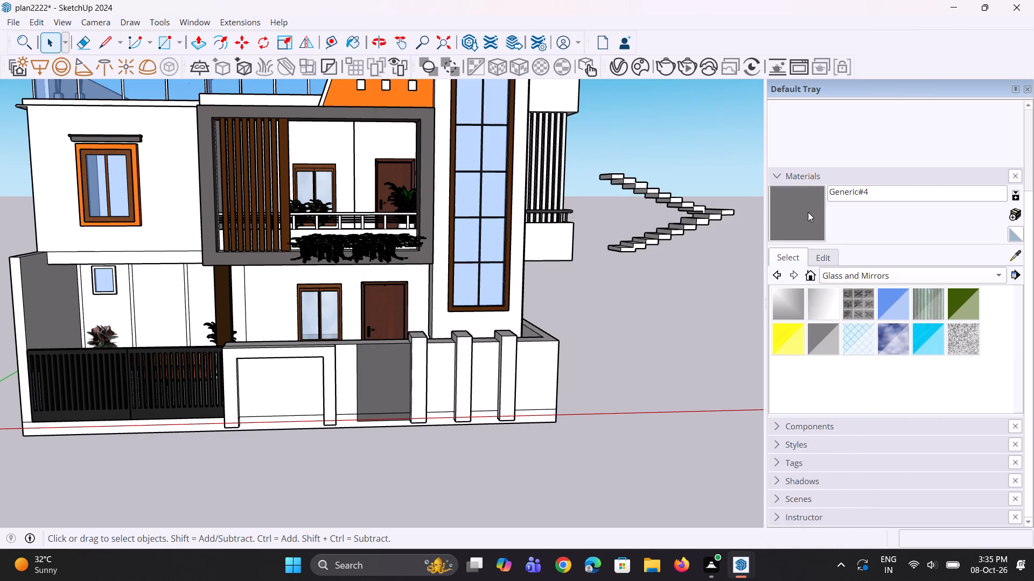
Paint the flat panel of the front boundary wall, beside the three pillars, with the new grey material.
click(808, 212)
scroll(421, 444, up, 6)
click(383, 386)
Paint the front, top and both side faces of the boundary wall pillar next to the grey panel with the grey material.
middle_drag(384, 383, 412, 377)
scroll(435, 365, up, 2)
middle_drag(393, 360, 442, 417)
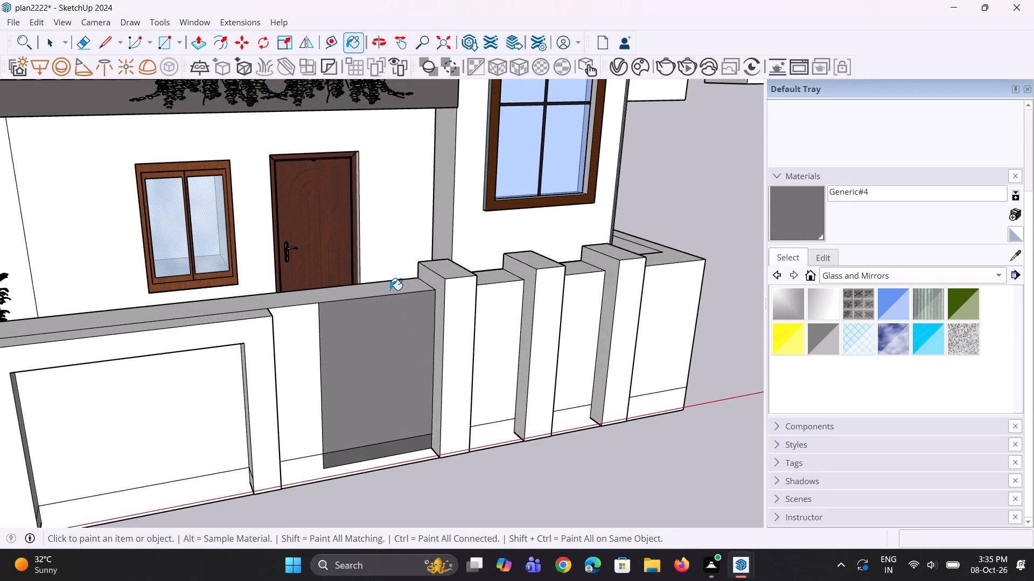
middle_drag(448, 341, 436, 310)
scroll(436, 310, up, 1)
click(445, 316)
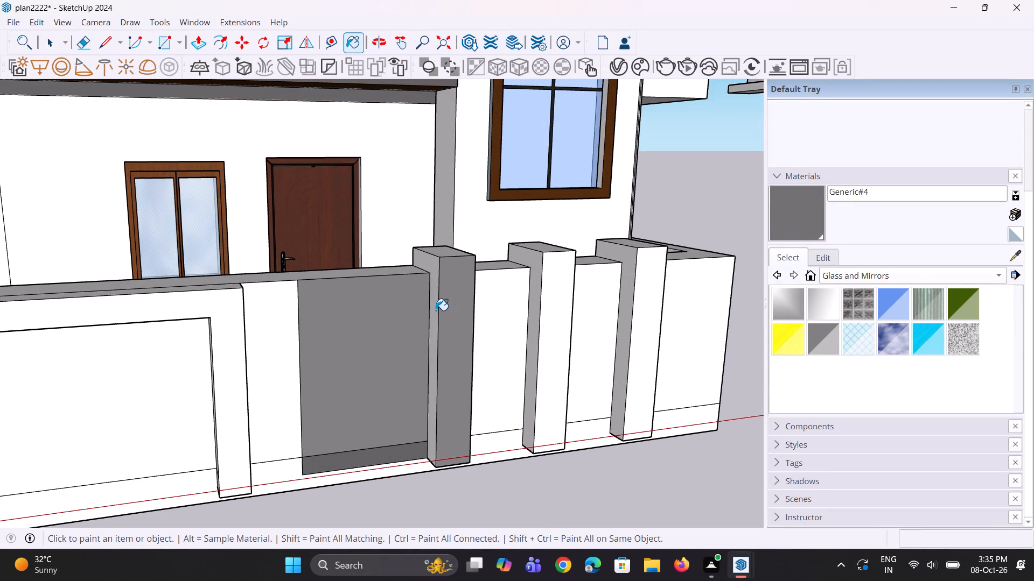
click(435, 308)
middle_drag(483, 259, 472, 311)
click(440, 292)
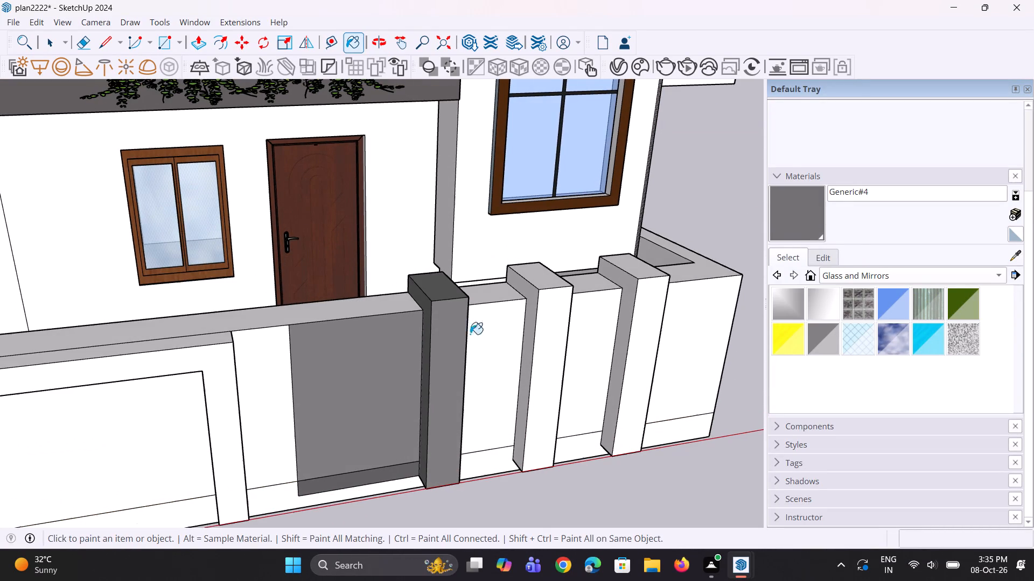
middle_drag(480, 346, 273, 346)
scroll(339, 349, up, 2)
click(332, 345)
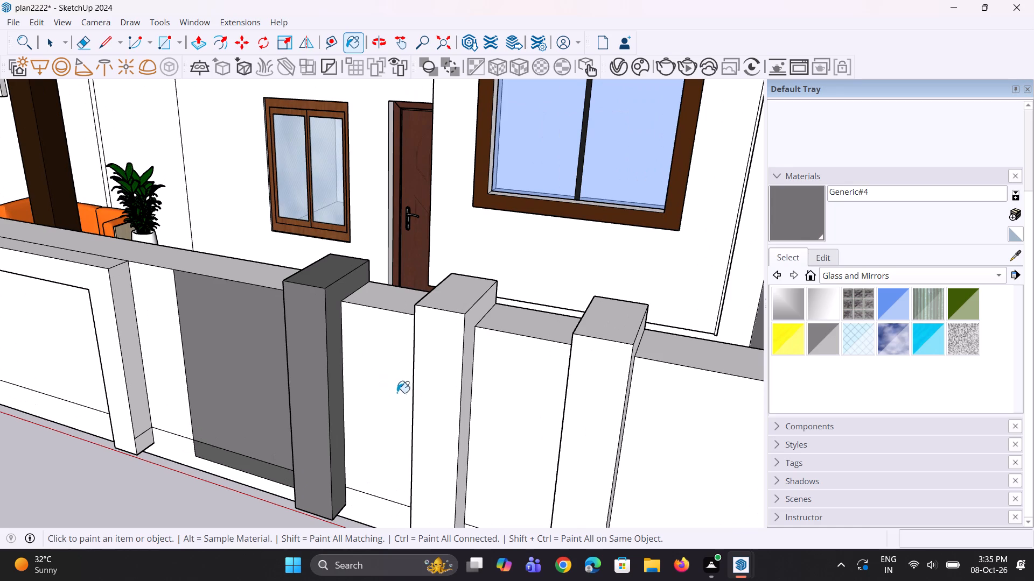
Paint the front, top and both side faces of the middle boundary wall pillar with the grey material.
click(435, 404)
click(465, 386)
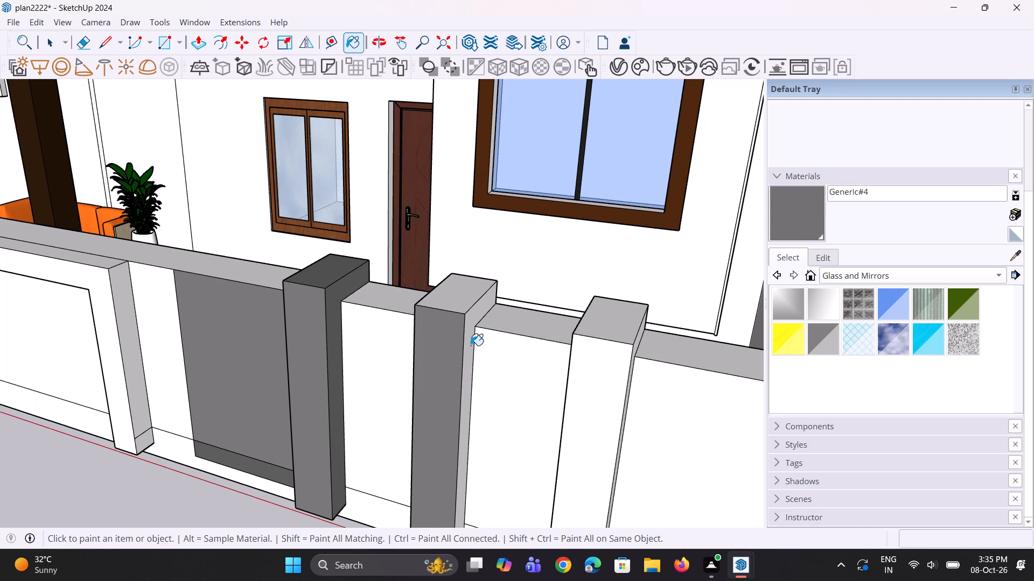
click(460, 296)
middle_drag(451, 374, 725, 350)
scroll(457, 374, up, 1)
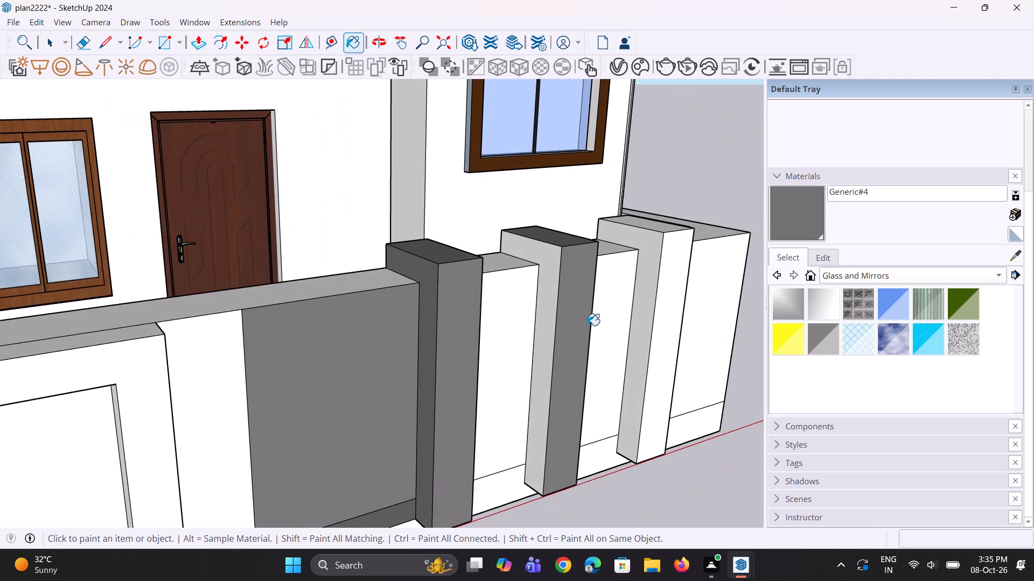
scroll(582, 324, up, 1)
click(540, 314)
scroll(575, 319, down, 3)
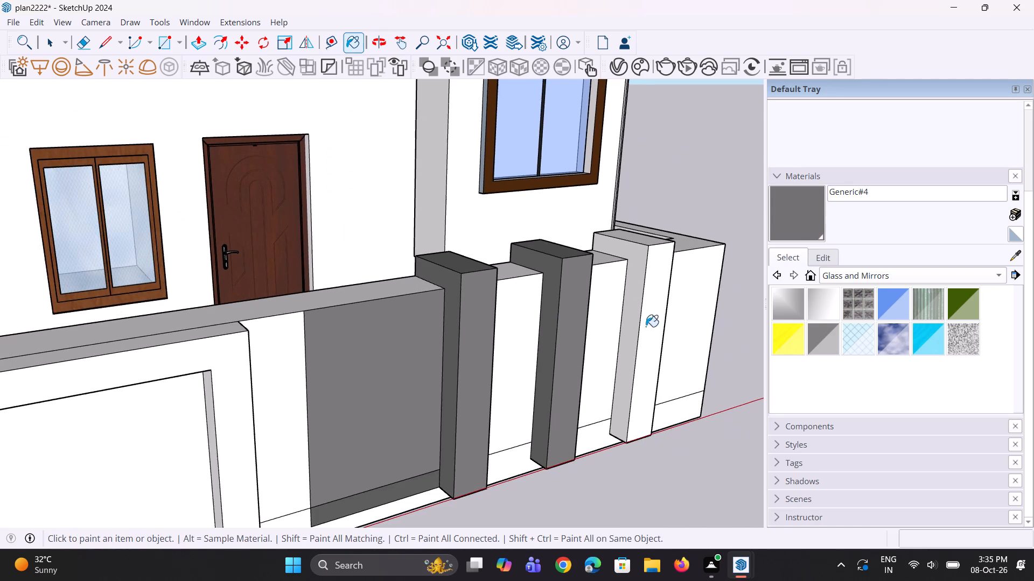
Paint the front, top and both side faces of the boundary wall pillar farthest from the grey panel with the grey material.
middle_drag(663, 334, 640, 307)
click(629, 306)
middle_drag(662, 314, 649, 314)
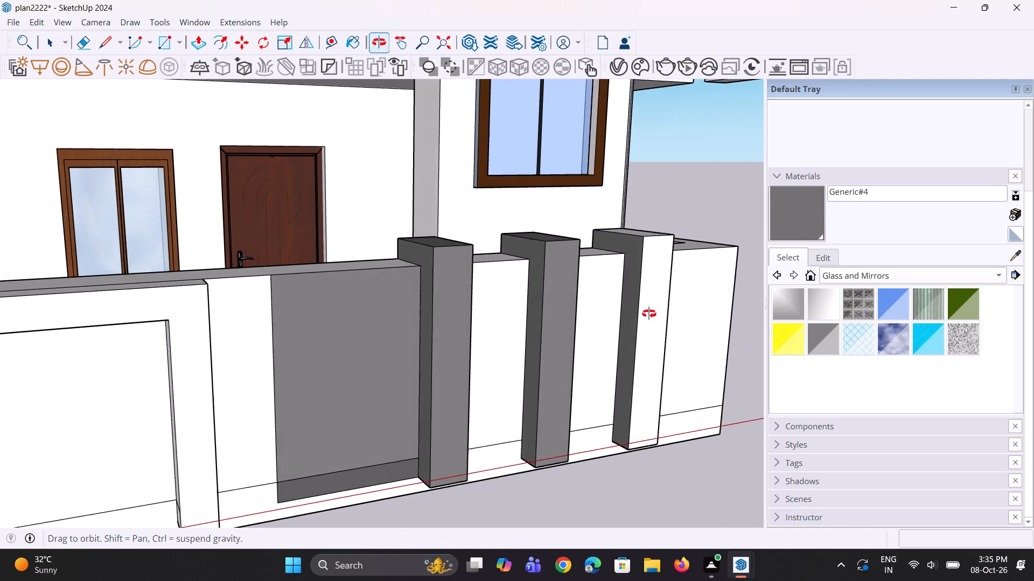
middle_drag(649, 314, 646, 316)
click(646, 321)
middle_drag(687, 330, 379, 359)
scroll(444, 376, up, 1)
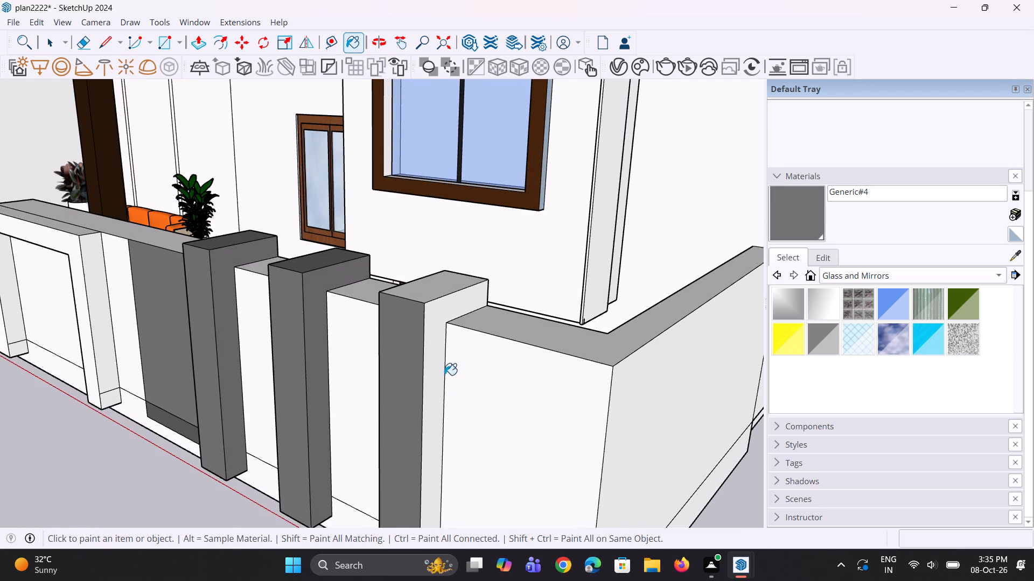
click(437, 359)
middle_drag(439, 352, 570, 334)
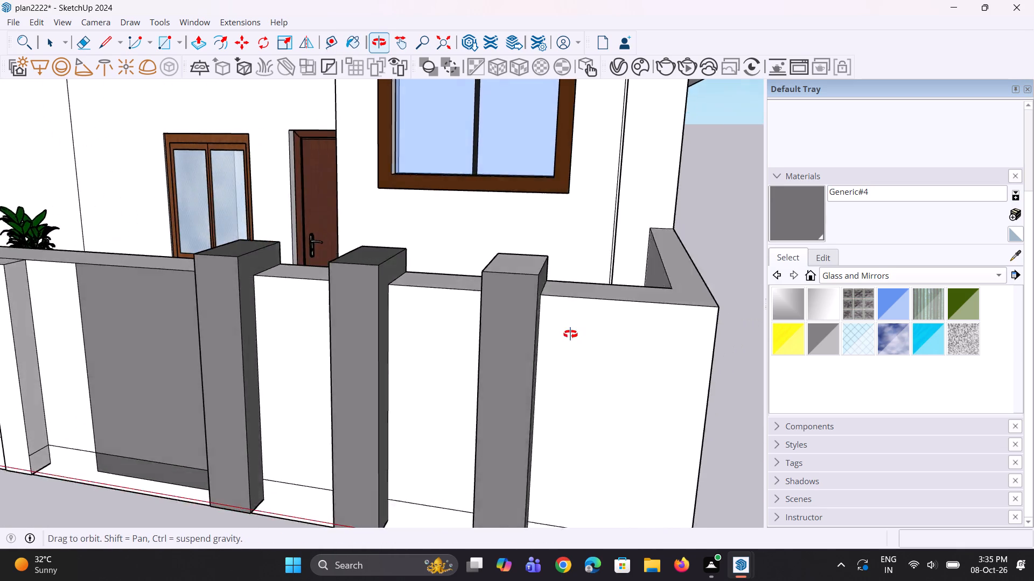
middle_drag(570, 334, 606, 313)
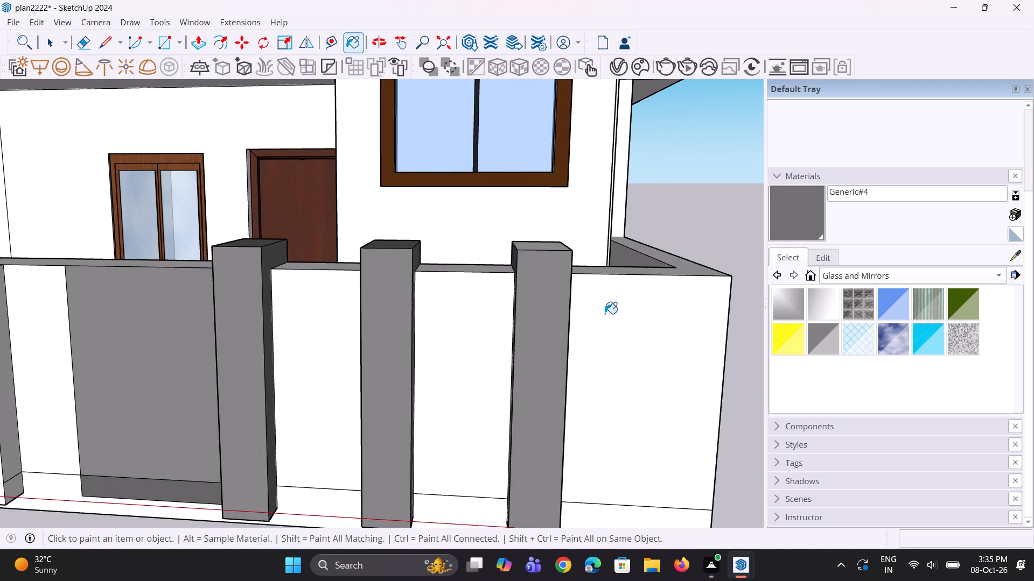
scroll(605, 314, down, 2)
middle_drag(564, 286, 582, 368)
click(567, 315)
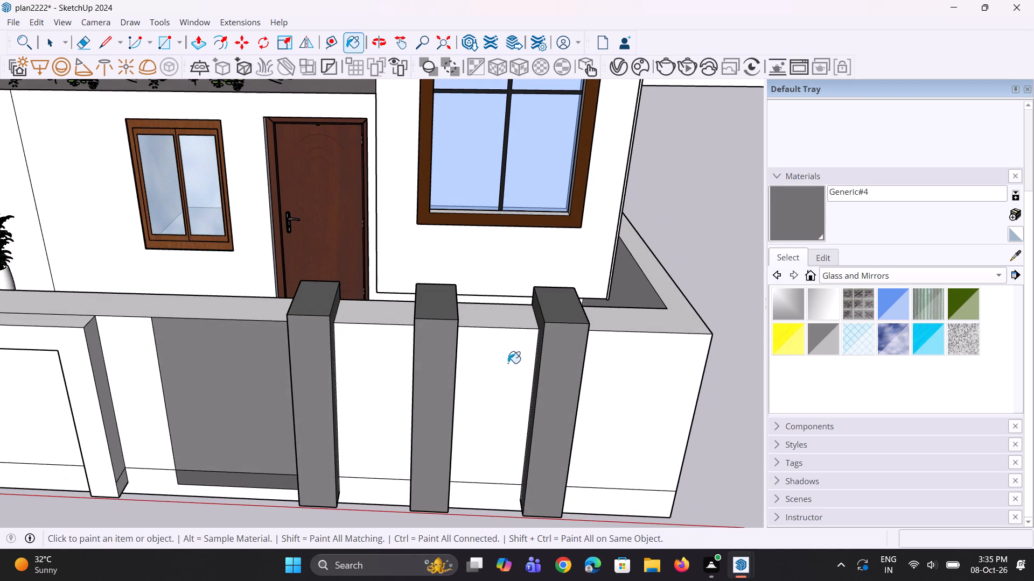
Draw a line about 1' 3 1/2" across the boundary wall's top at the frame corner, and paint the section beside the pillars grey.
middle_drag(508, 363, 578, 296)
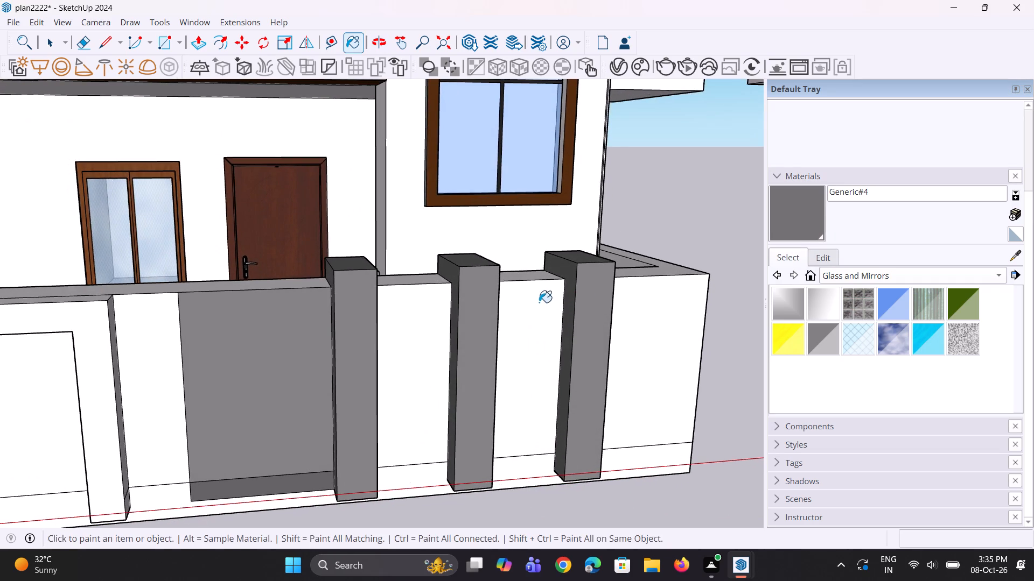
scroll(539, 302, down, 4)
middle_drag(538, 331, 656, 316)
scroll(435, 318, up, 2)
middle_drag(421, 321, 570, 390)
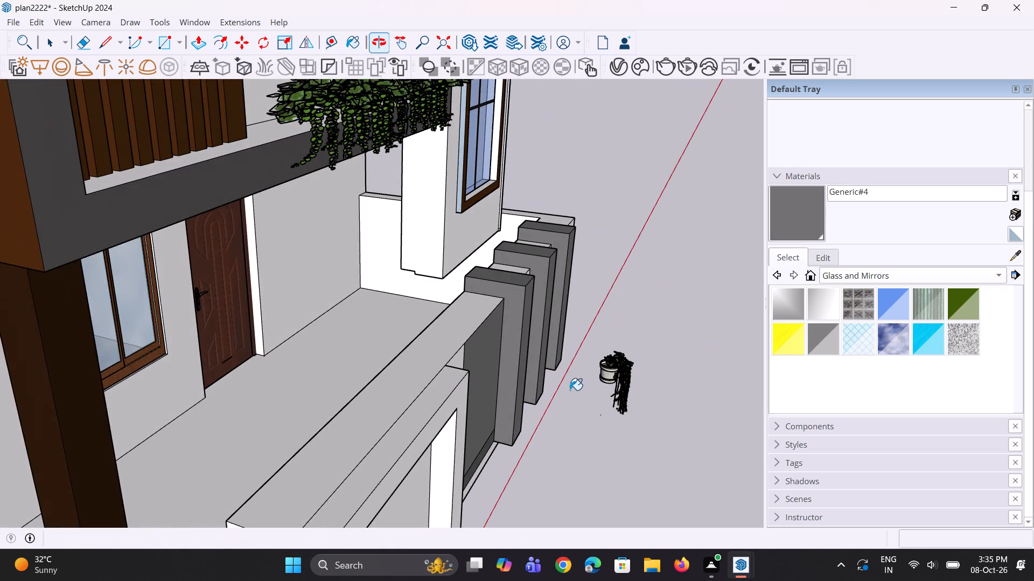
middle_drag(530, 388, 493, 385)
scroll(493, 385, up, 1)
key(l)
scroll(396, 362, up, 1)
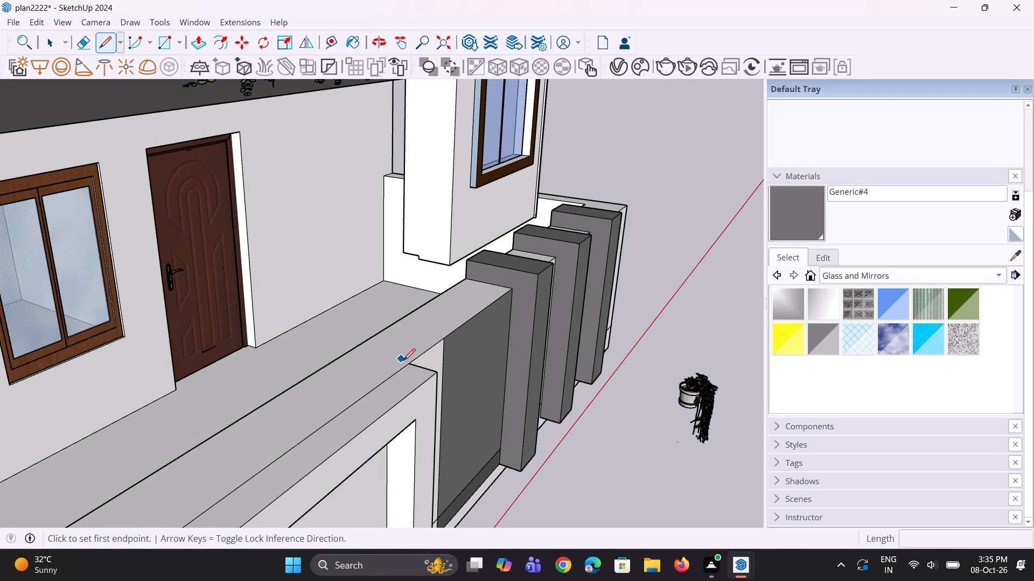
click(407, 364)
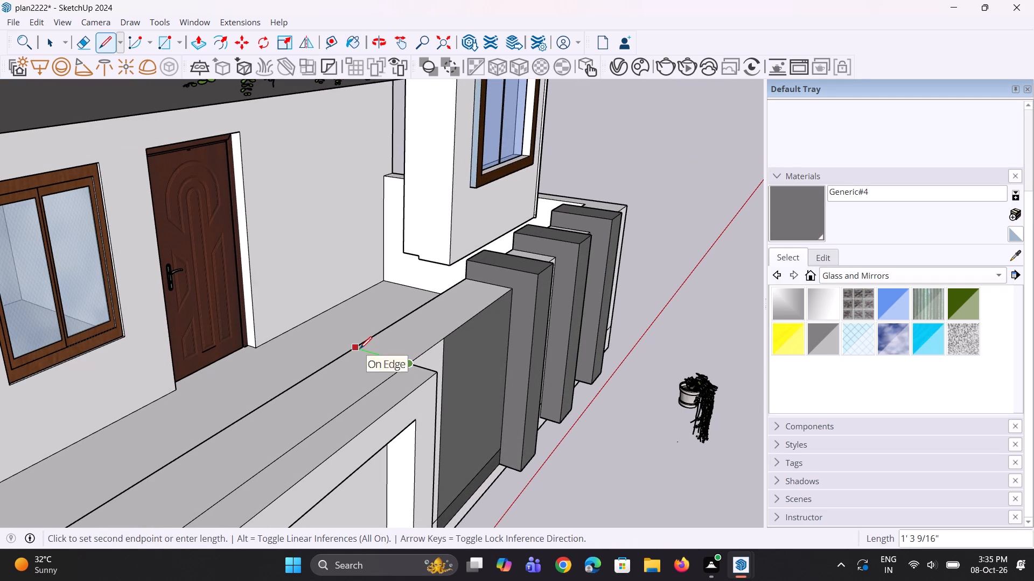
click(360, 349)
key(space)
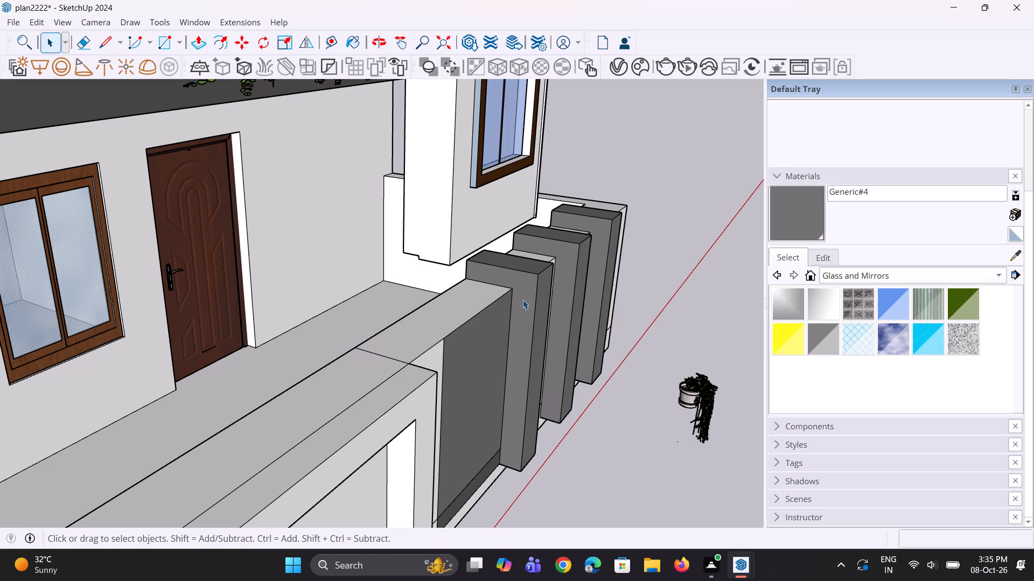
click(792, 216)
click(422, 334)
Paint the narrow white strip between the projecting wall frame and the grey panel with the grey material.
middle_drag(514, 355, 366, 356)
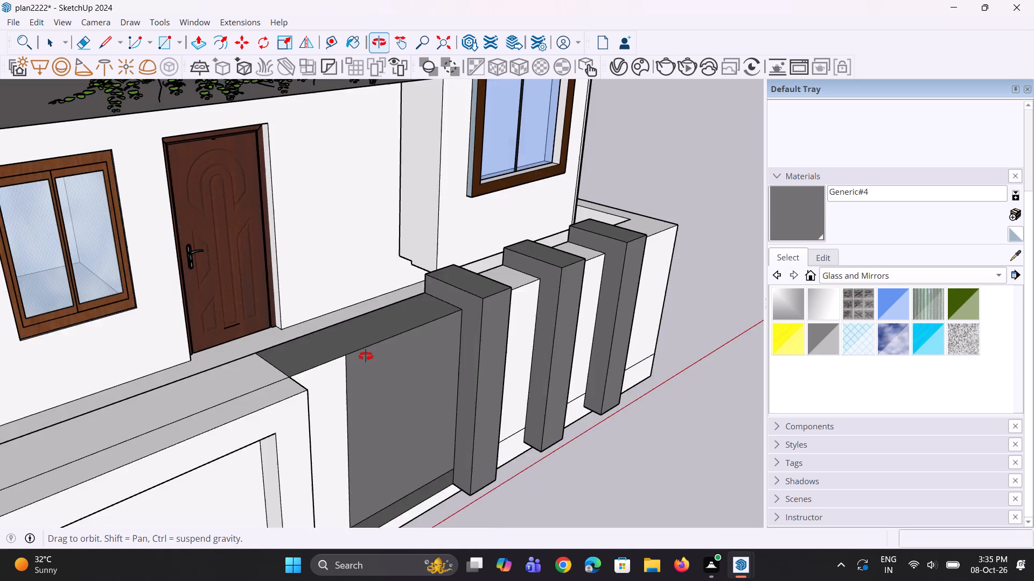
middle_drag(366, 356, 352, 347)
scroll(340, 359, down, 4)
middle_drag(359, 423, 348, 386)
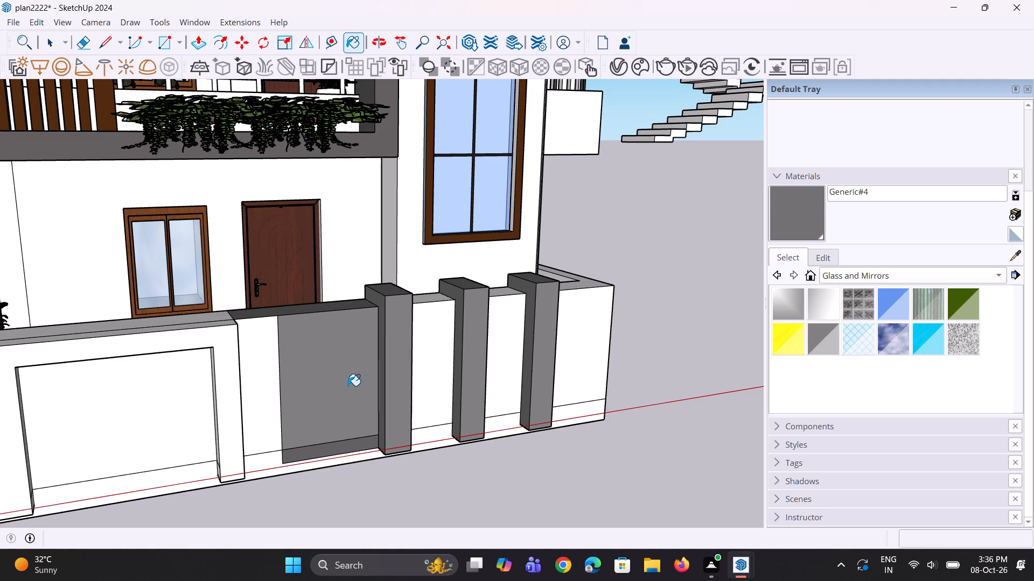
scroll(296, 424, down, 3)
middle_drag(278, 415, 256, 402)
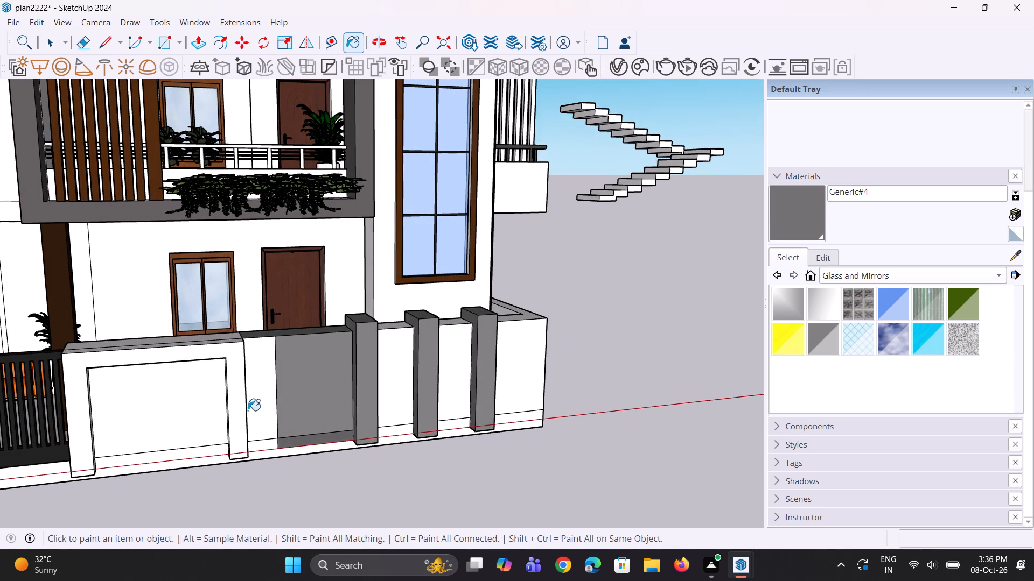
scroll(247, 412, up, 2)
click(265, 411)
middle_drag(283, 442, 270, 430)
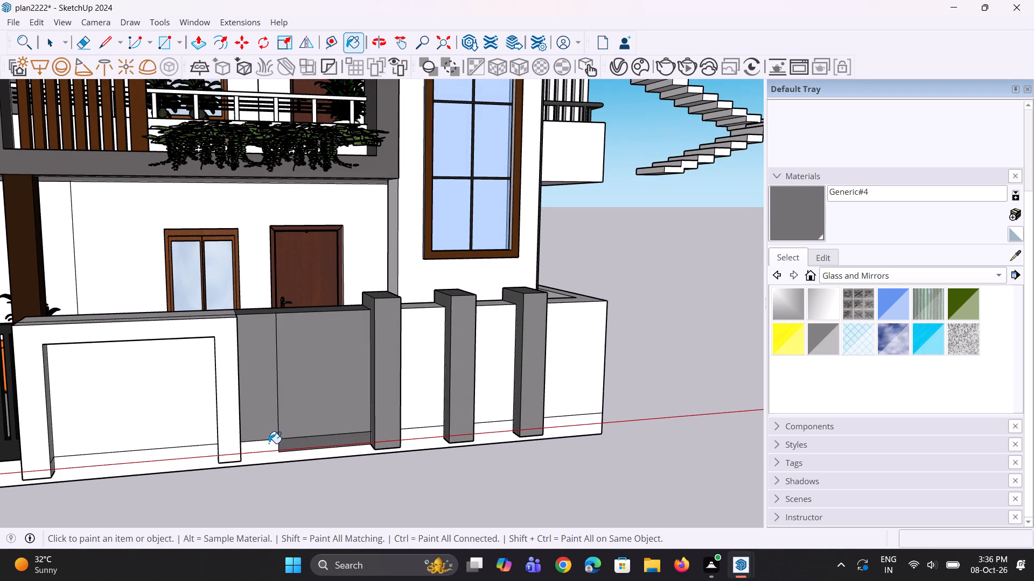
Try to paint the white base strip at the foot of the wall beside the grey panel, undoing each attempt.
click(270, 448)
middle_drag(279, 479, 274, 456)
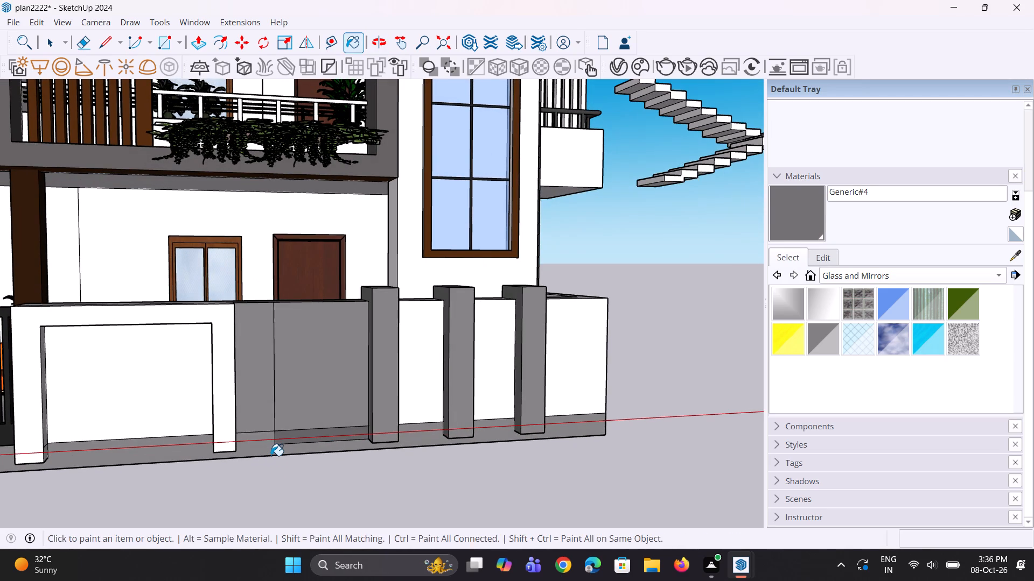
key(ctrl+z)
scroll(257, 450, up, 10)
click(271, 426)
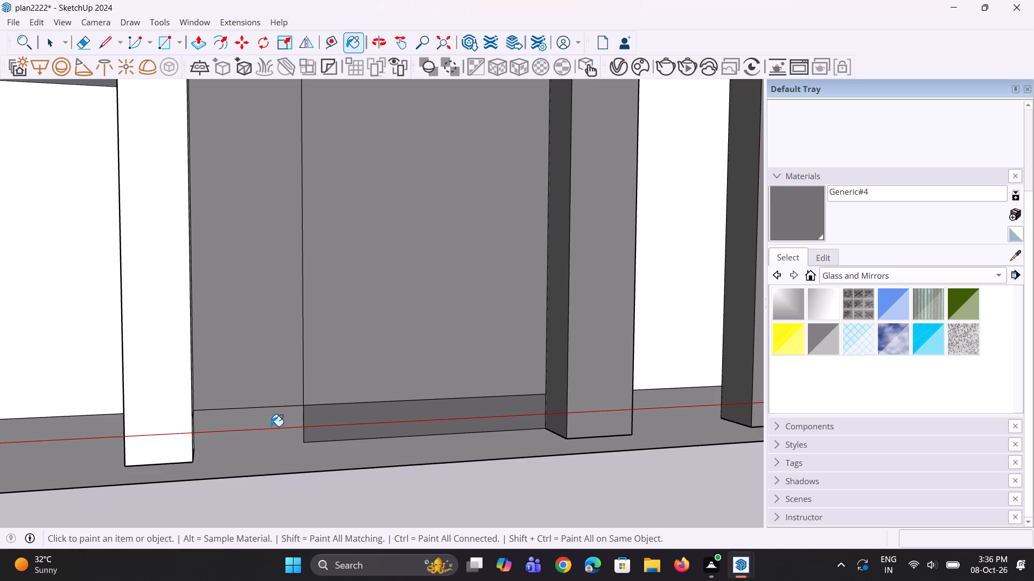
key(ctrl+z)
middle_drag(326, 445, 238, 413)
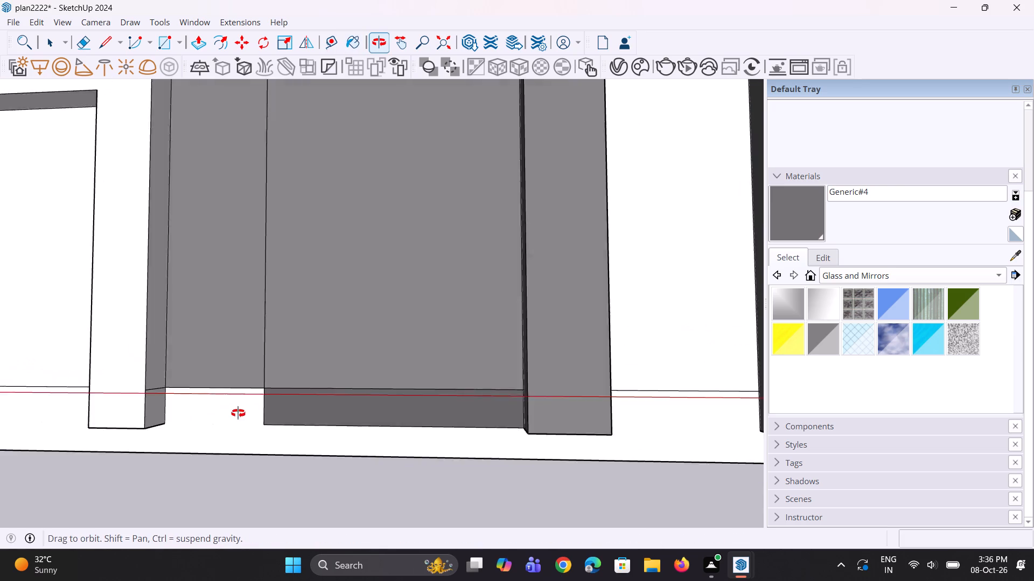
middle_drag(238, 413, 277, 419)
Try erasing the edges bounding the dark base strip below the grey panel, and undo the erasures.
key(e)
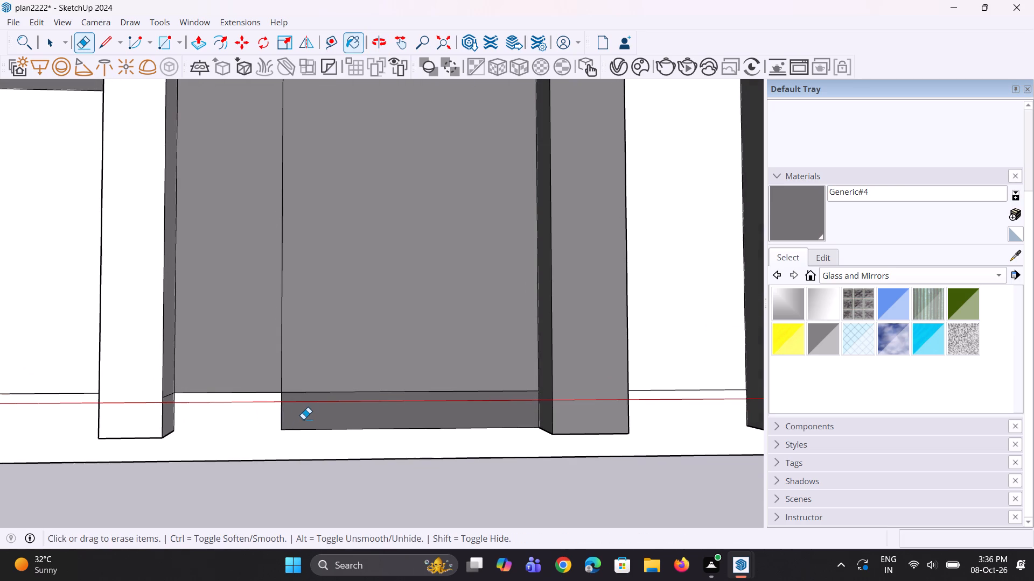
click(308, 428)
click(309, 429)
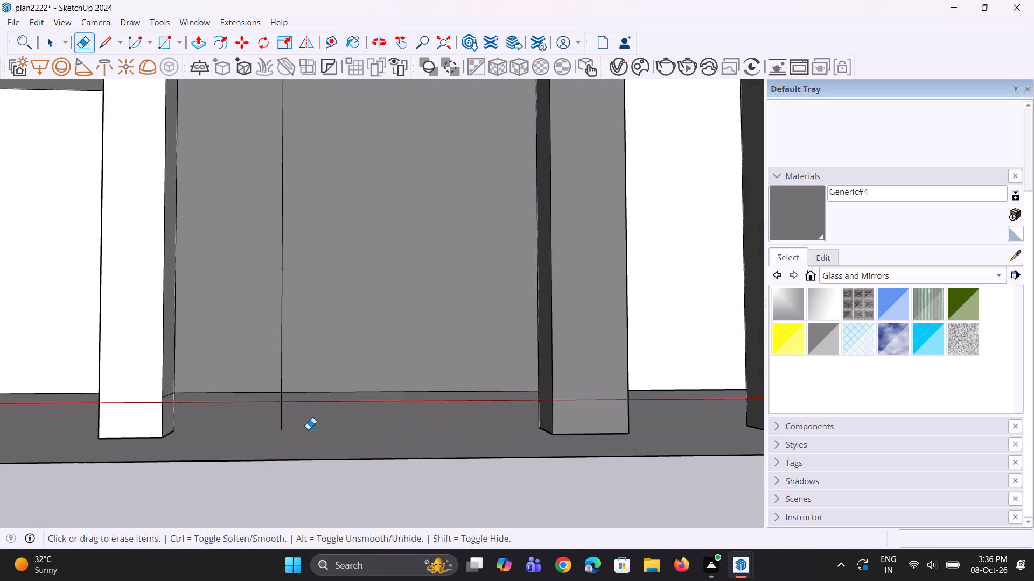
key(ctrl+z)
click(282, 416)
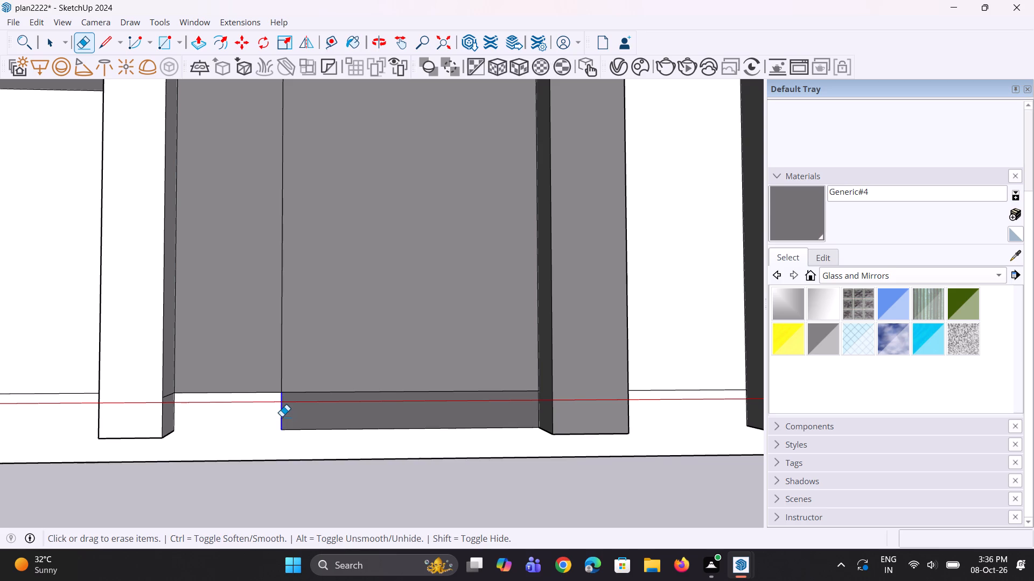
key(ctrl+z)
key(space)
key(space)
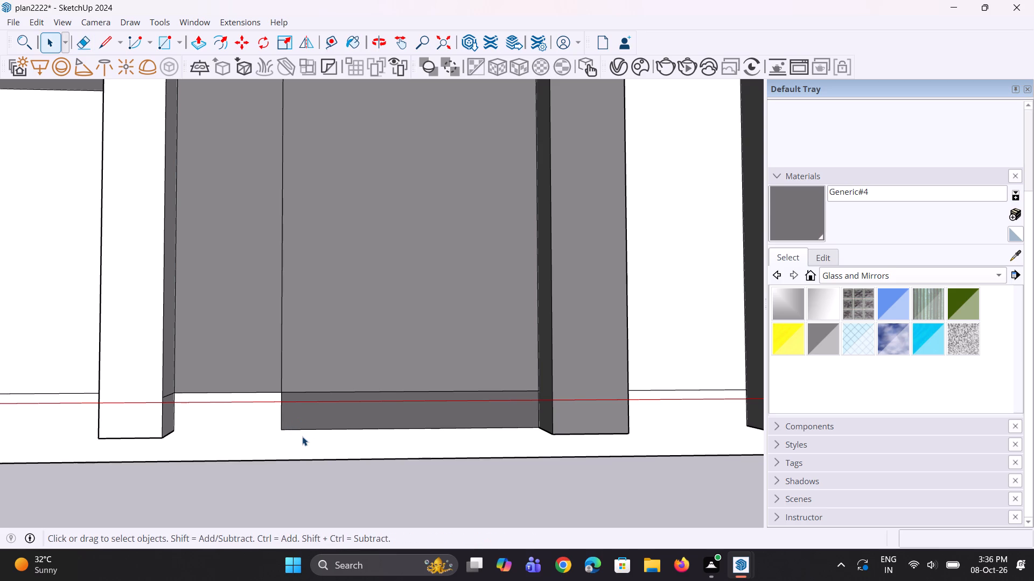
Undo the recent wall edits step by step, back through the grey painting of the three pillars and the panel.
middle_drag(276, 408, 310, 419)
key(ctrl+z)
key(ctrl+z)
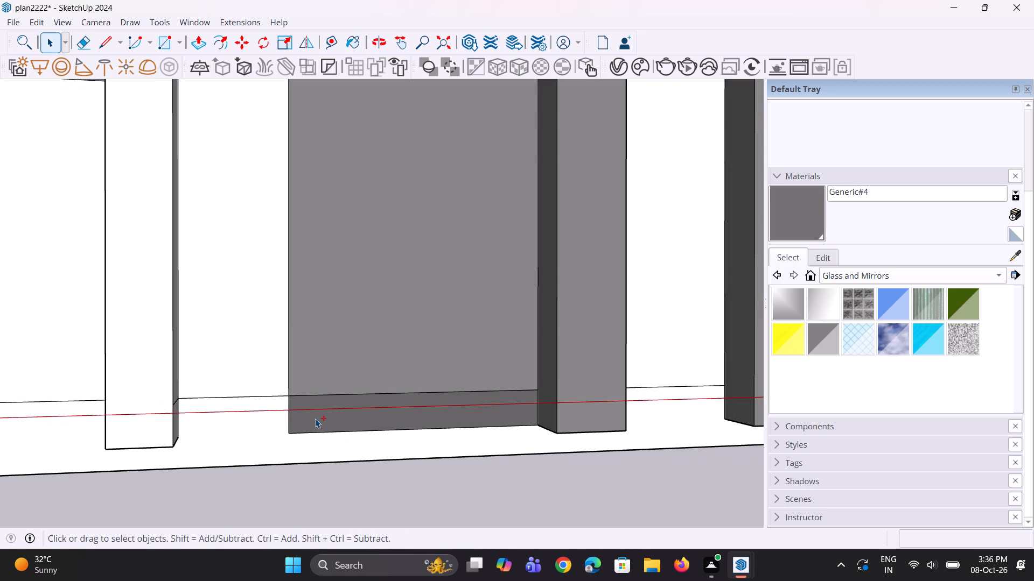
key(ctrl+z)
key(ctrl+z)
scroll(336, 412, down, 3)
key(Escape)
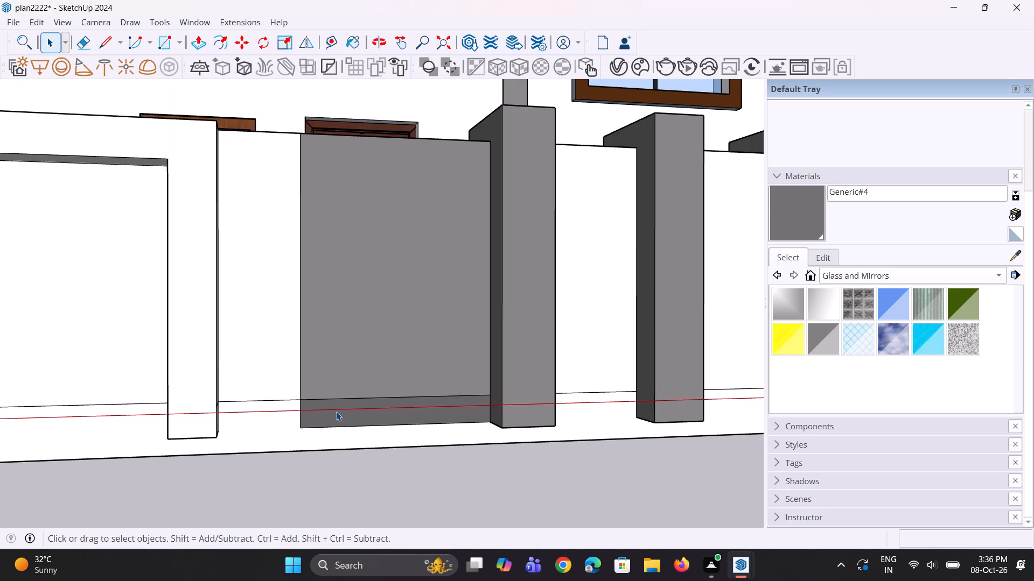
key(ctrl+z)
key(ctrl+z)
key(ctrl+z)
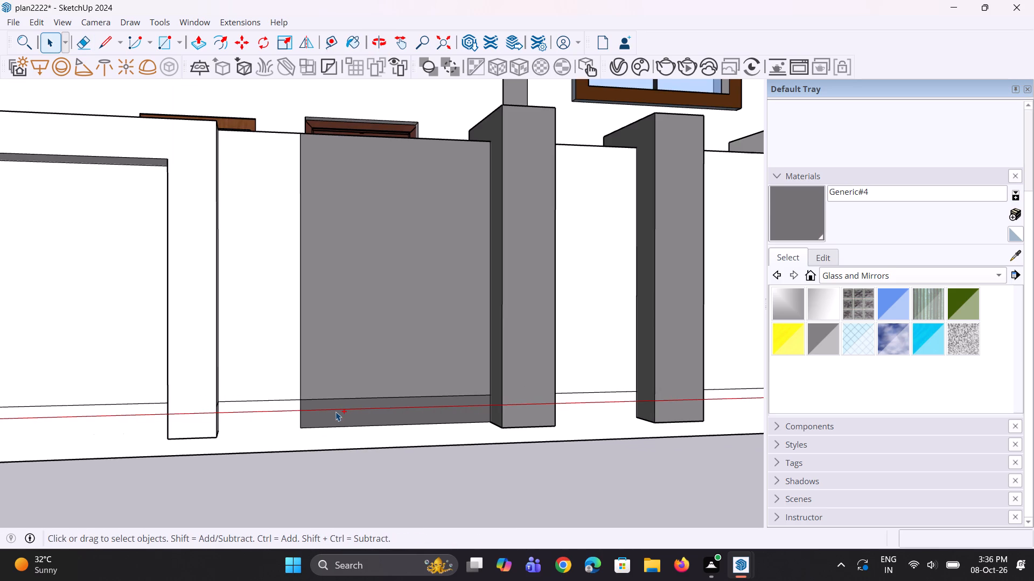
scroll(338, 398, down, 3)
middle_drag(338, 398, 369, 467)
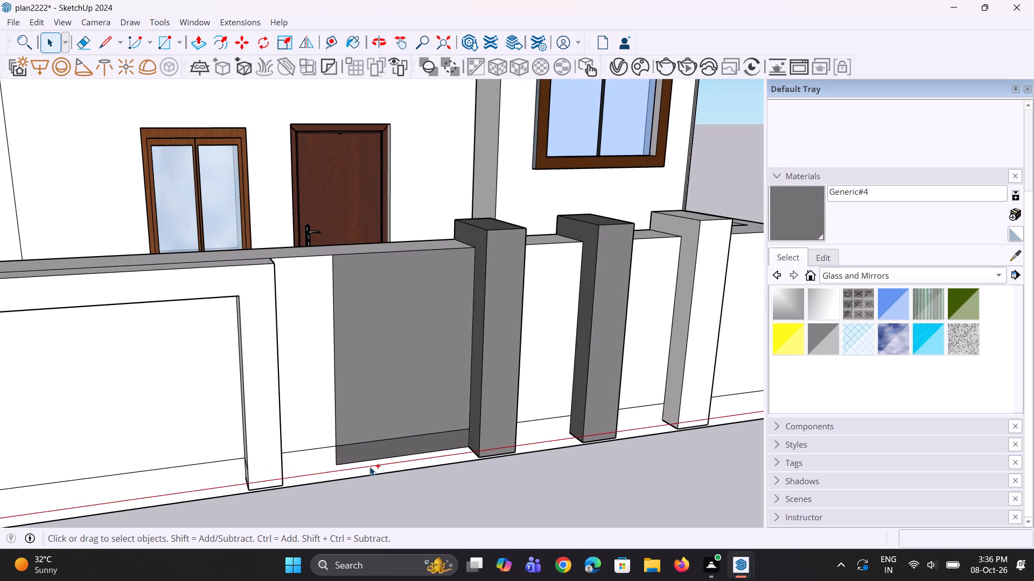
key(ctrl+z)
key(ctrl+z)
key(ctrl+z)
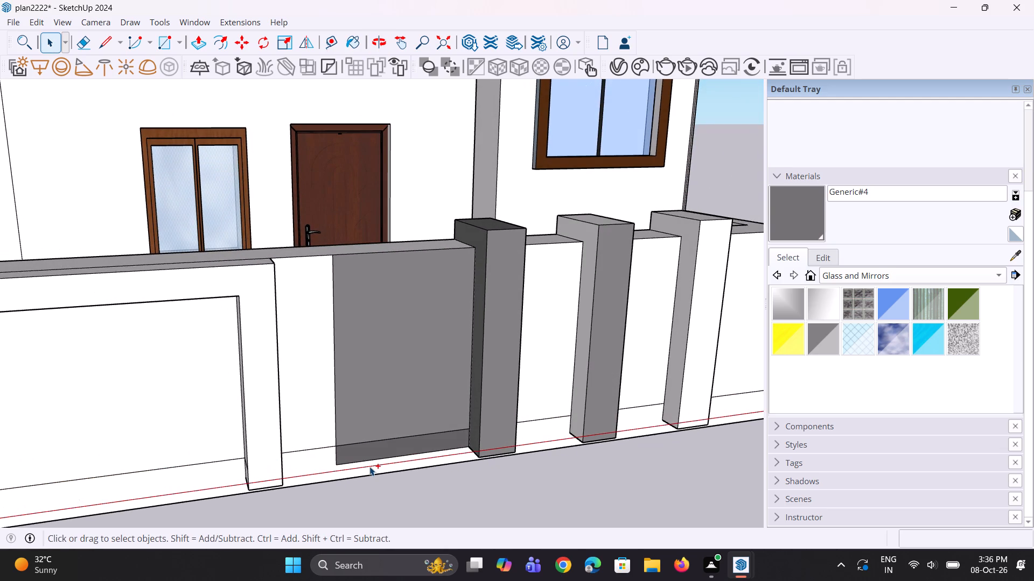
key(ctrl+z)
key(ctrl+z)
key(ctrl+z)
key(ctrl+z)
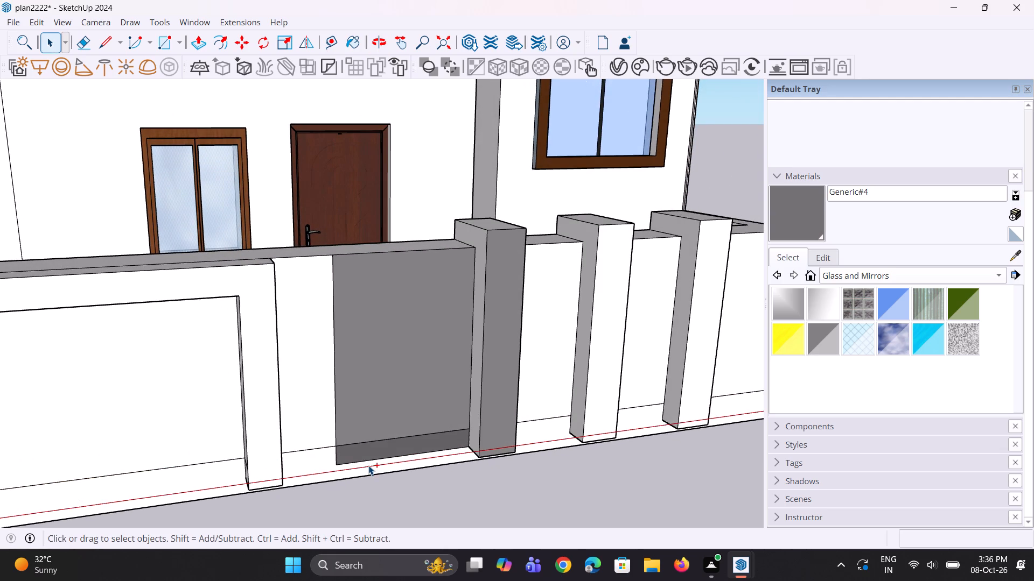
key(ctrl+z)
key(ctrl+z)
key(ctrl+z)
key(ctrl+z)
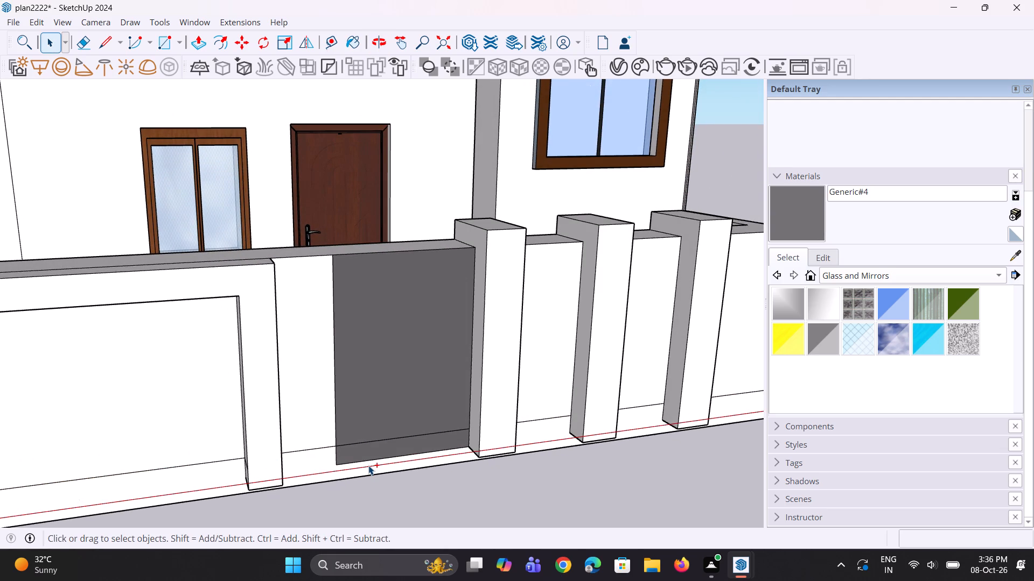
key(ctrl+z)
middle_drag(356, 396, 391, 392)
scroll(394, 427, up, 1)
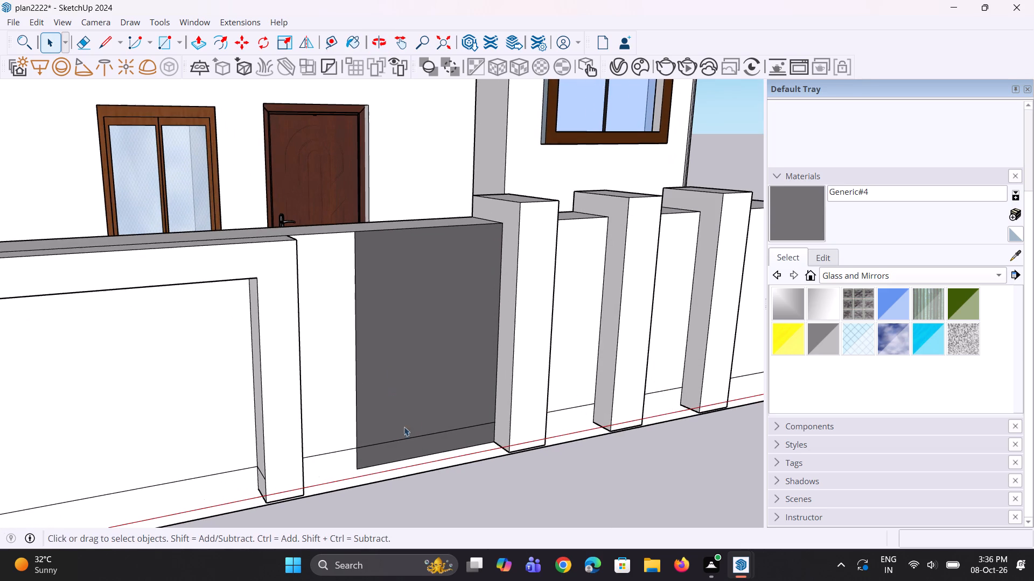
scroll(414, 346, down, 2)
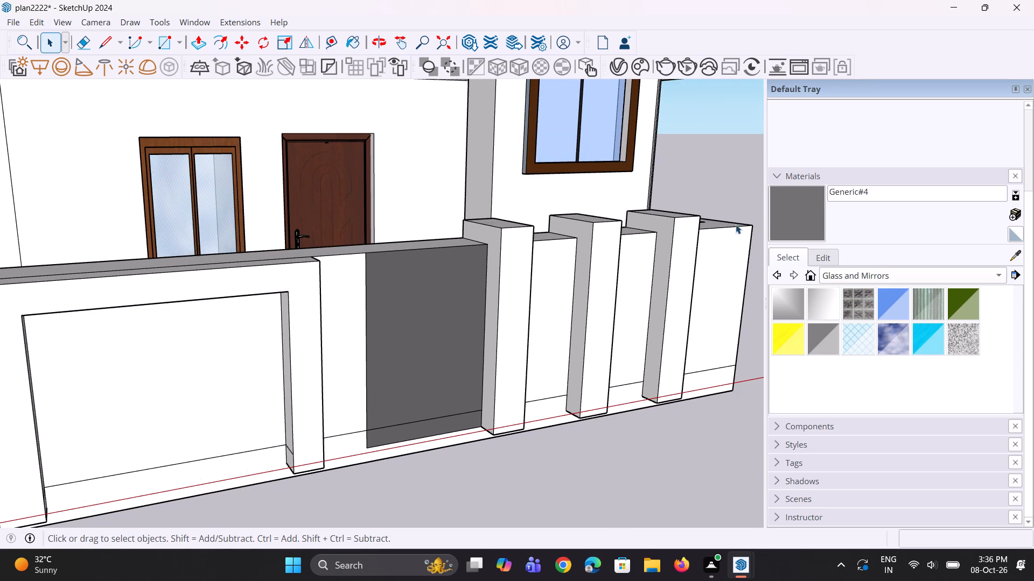
Paint the front face and the panel-facing side of the middle boundary wall pillar with the grey Generic#4 material.
click(803, 212)
click(609, 284)
middle_drag(544, 302, 575, 324)
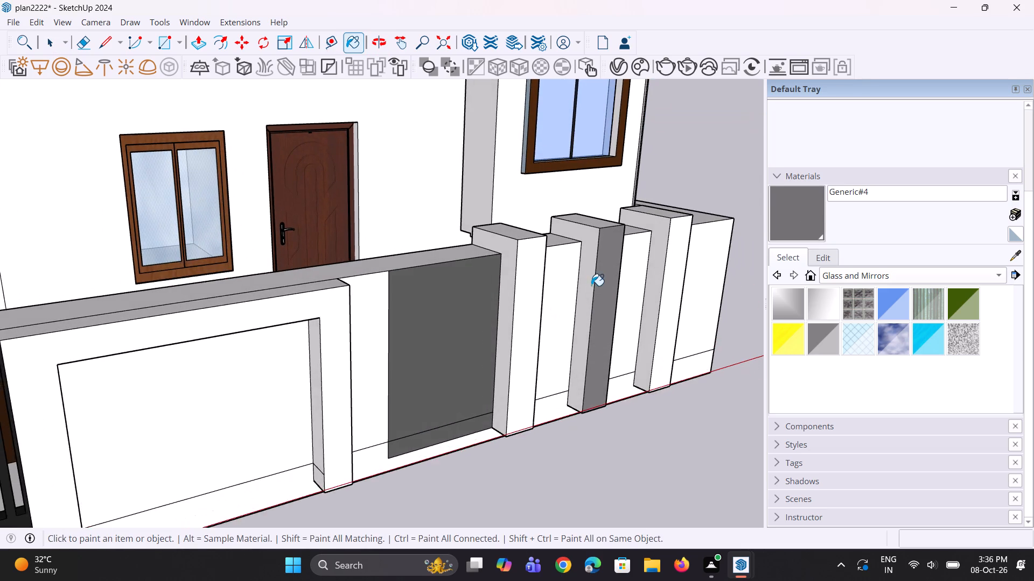
scroll(591, 284, up, 1)
click(587, 277)
click(592, 219)
Paint the front, top and panel-facing side of the pillar farthest from the dark wall panel with the grey material.
middle_drag(613, 315, 456, 303)
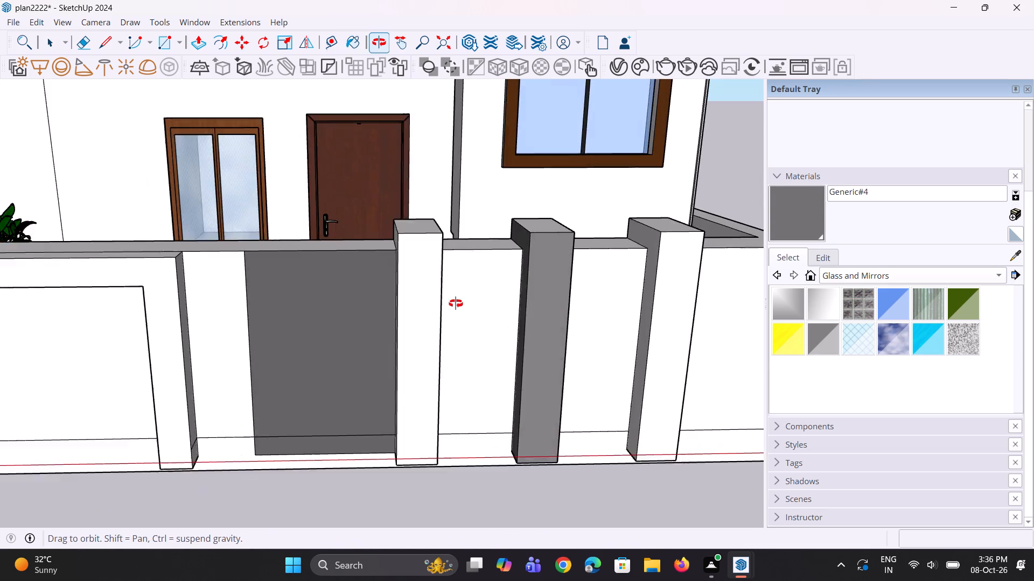
middle_drag(456, 303, 436, 300)
click(651, 328)
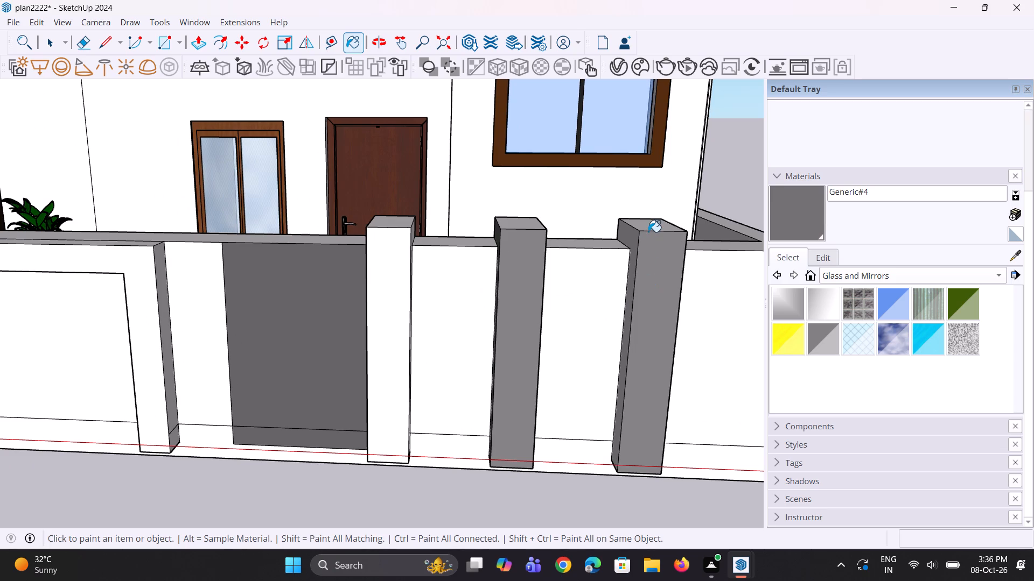
click(648, 232)
click(651, 226)
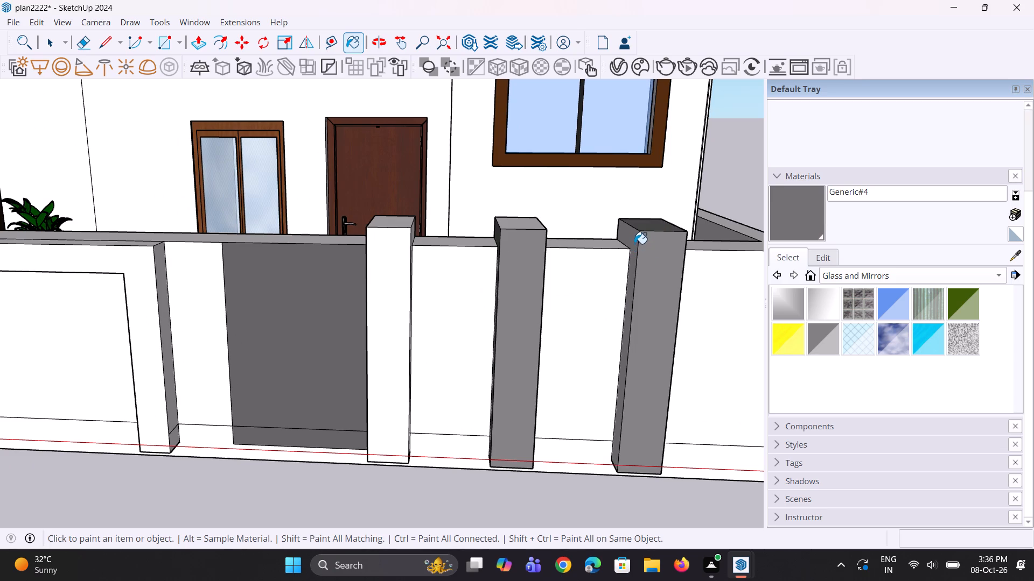
click(634, 244)
Paint the front, panel-facing side and top of the pillar beside the dark panel, plus the middle pillar's top, with grey Generic#4.
middle_drag(480, 317, 573, 306)
click(455, 310)
middle_drag(416, 318, 424, 321)
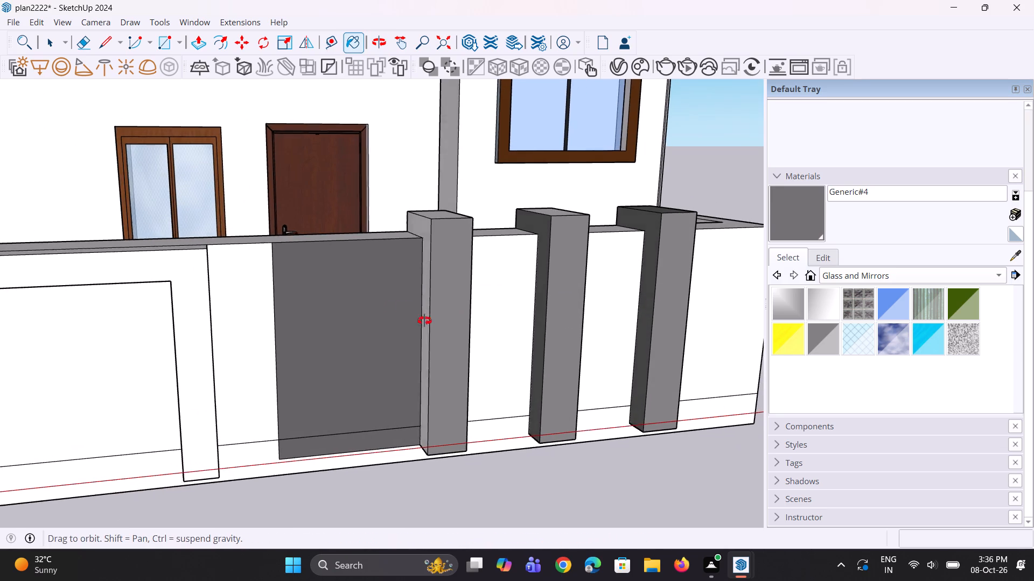
middle_drag(424, 321, 455, 314)
scroll(447, 261, up, 2)
click(448, 232)
middle_drag(472, 218, 427, 370)
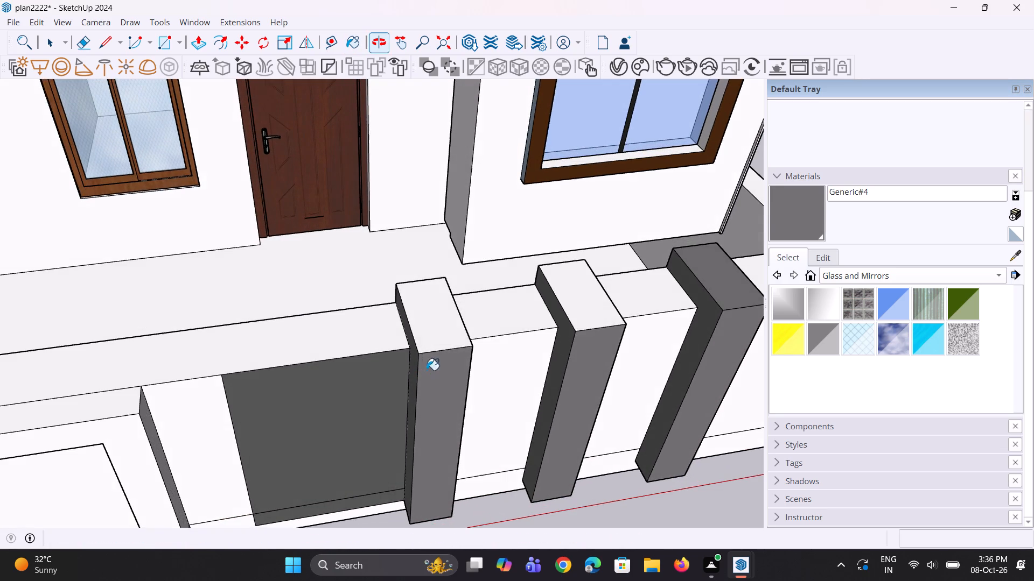
click(437, 331)
click(579, 301)
Paint the sides facing away from the dark panel on all three boundary wall pillars with the grey Generic#4 material.
middle_drag(528, 334, 301, 299)
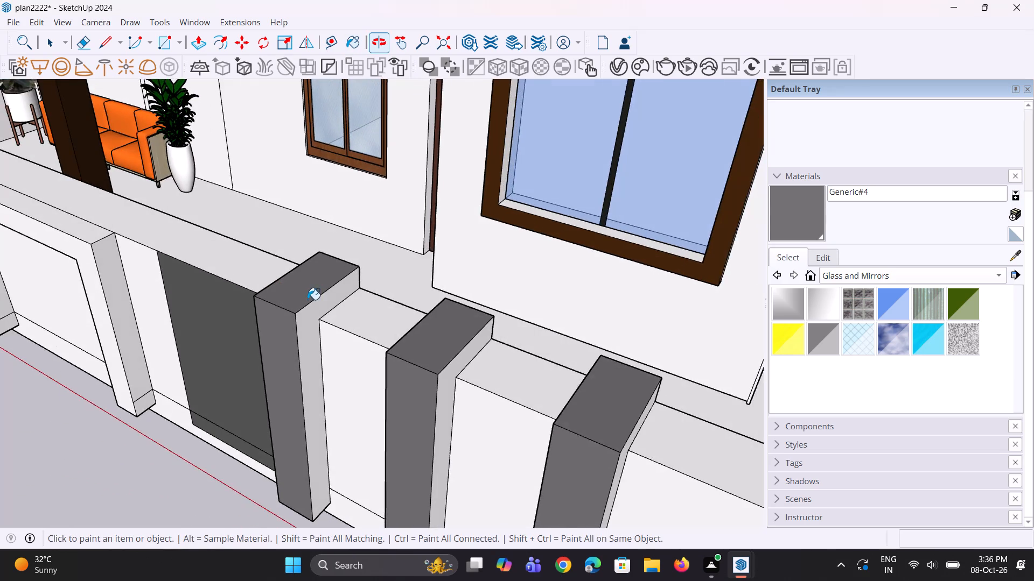
scroll(308, 302, up, 1)
click(306, 321)
click(486, 370)
middle_drag(476, 364, 476, 363)
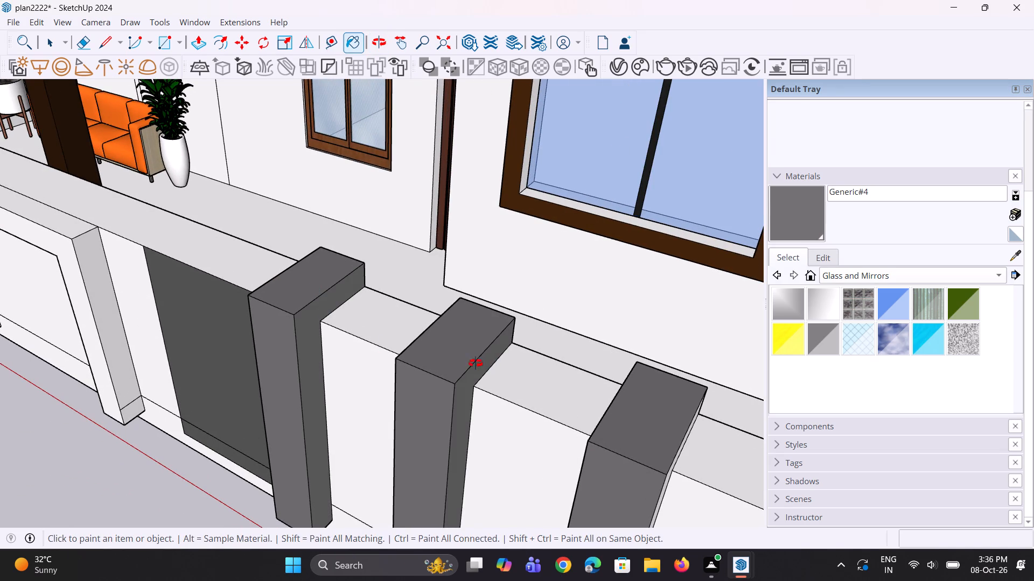
middle_drag(476, 363, 460, 343)
scroll(556, 419, up, 2)
scroll(547, 406, down, 7)
middle_drag(587, 435, 557, 395)
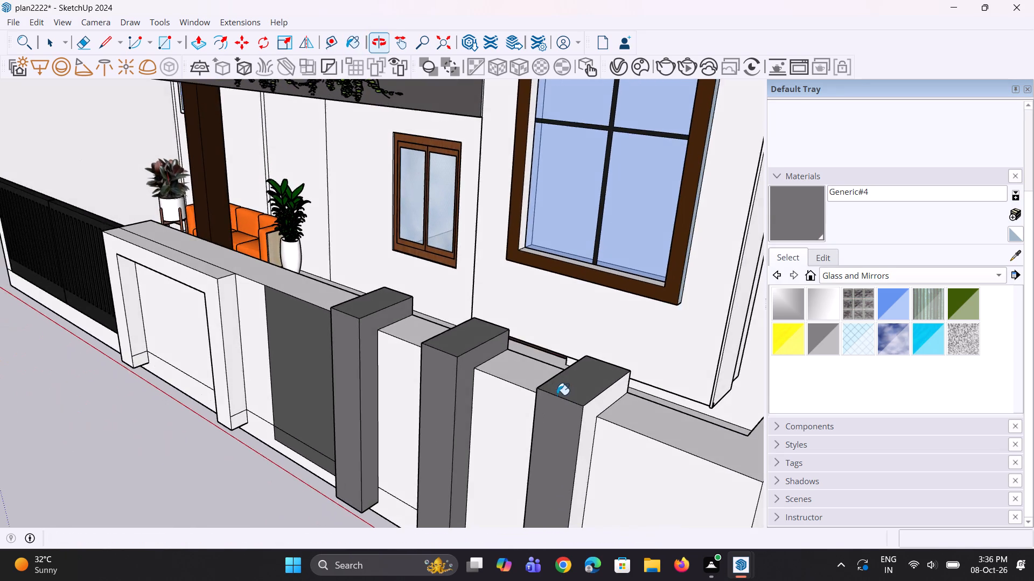
scroll(574, 426, up, 2)
click(592, 428)
Paint the house-facing faces of all three pillars above the boundary wall with the grey Generic#4 material.
middle_drag(568, 431, 368, 429)
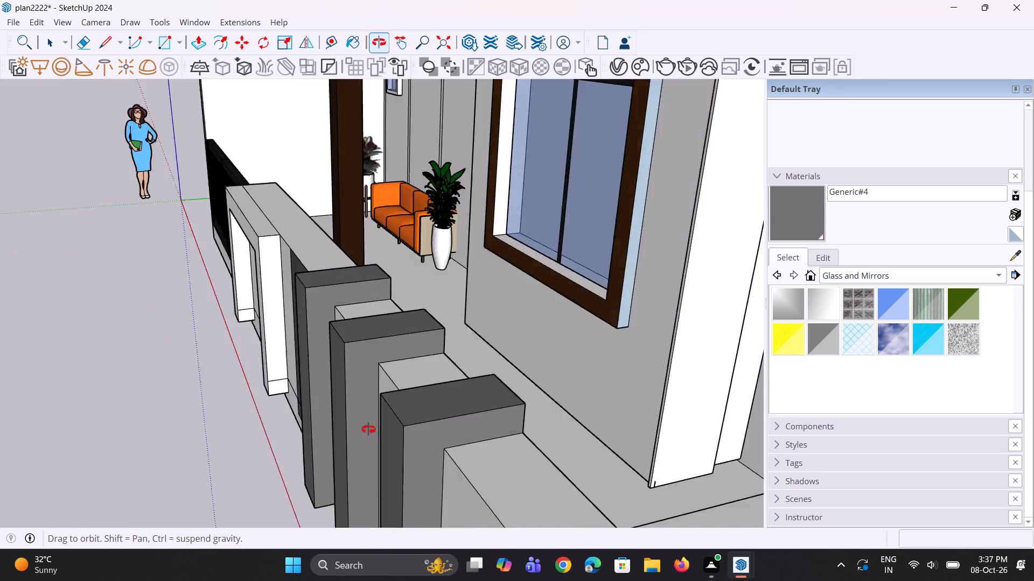
middle_drag(368, 429, 291, 423)
scroll(376, 290, up, 6)
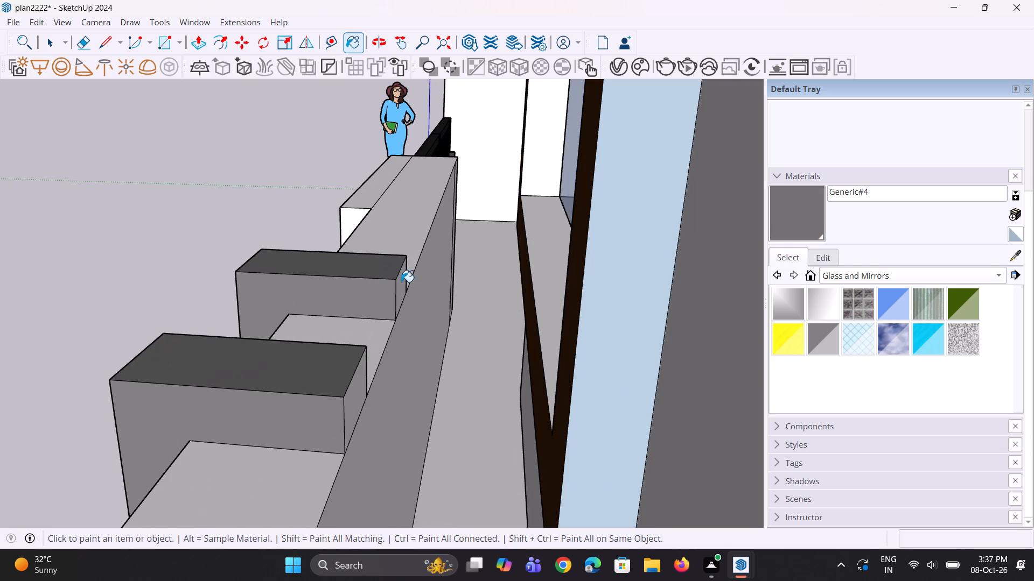
click(401, 282)
click(359, 392)
scroll(359, 372, down, 7)
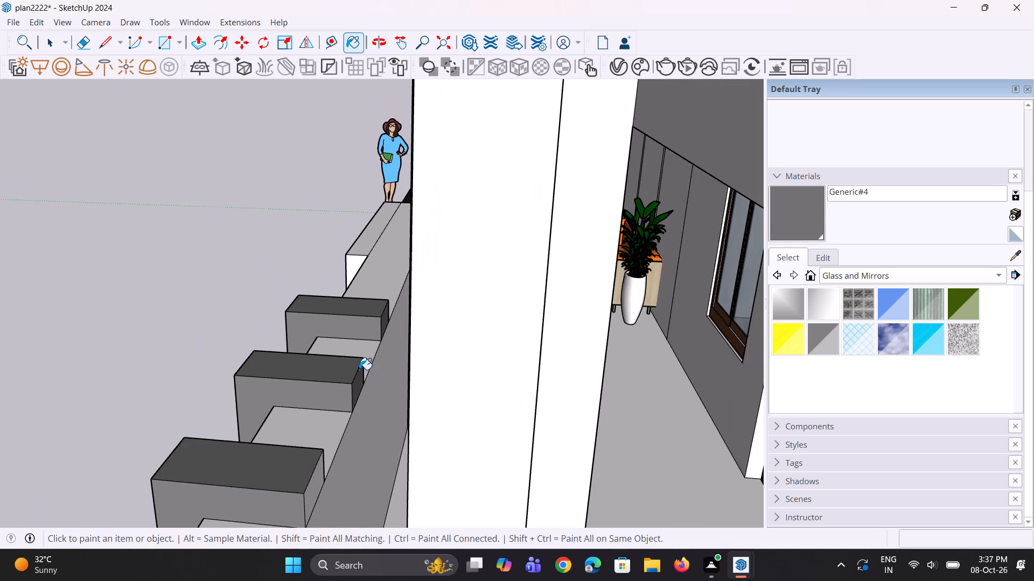
scroll(319, 509, up, 3)
click(312, 489)
Examine the painted boundary wall pillars and the whole front elevation from several angles for faces needing repainting.
scroll(338, 488, down, 4)
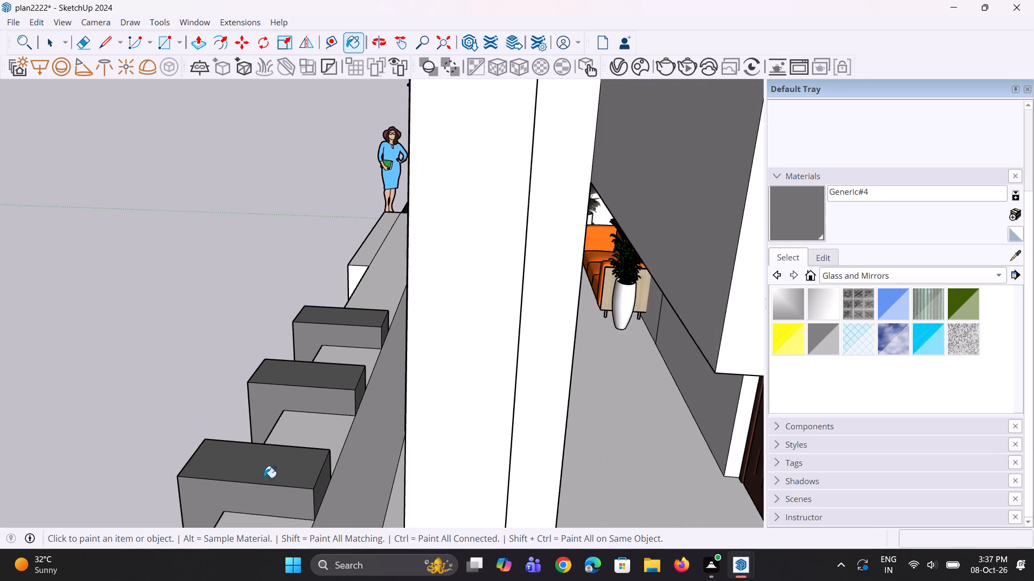
middle_drag(265, 478, 550, 426)
scroll(390, 393, down, 3)
middle_drag(360, 399, 454, 399)
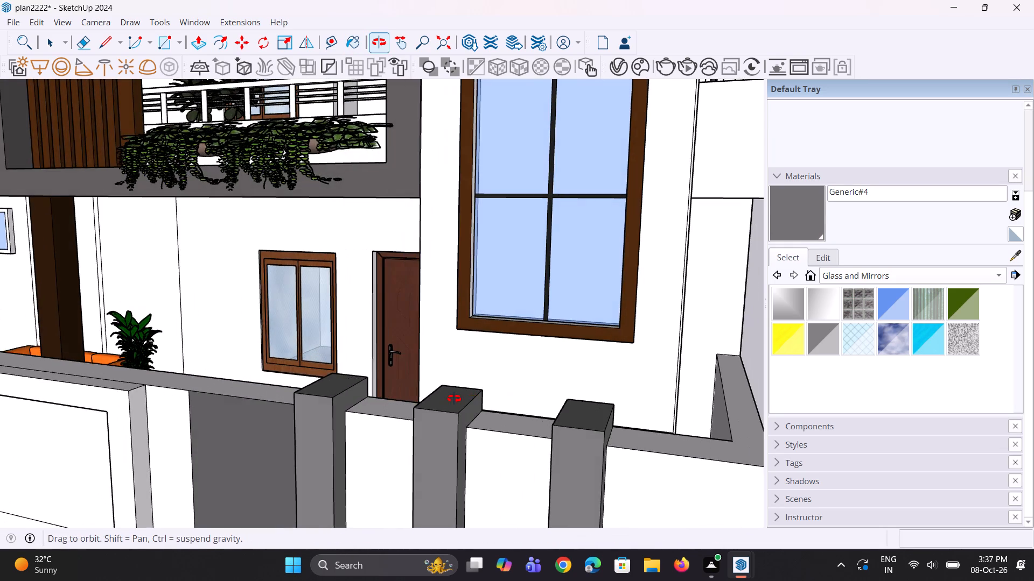
middle_drag(454, 399, 446, 412)
scroll(439, 423, up, 2)
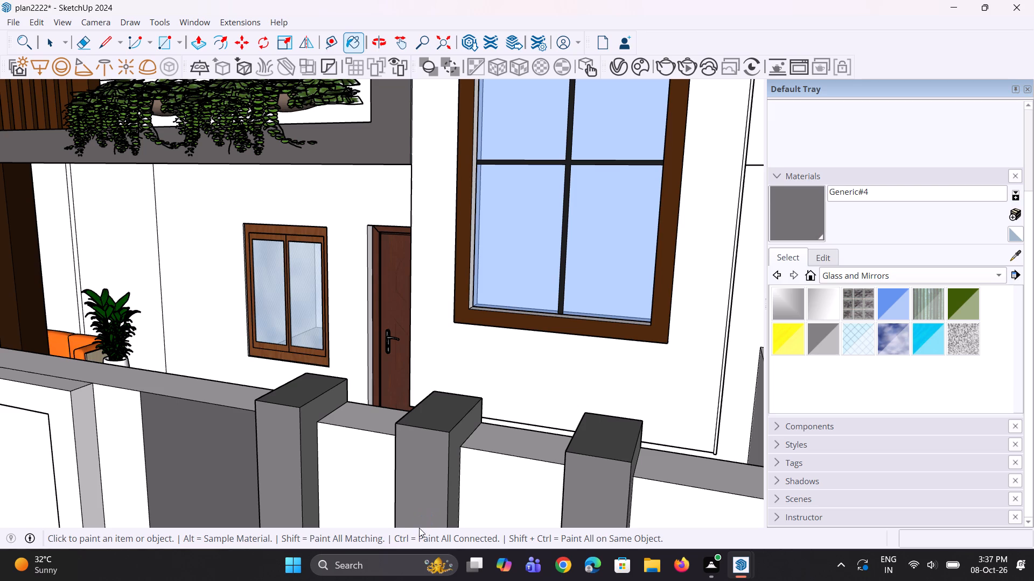
scroll(369, 550, down, 4)
scroll(393, 453, down, 3)
middle_drag(362, 445, 488, 450)
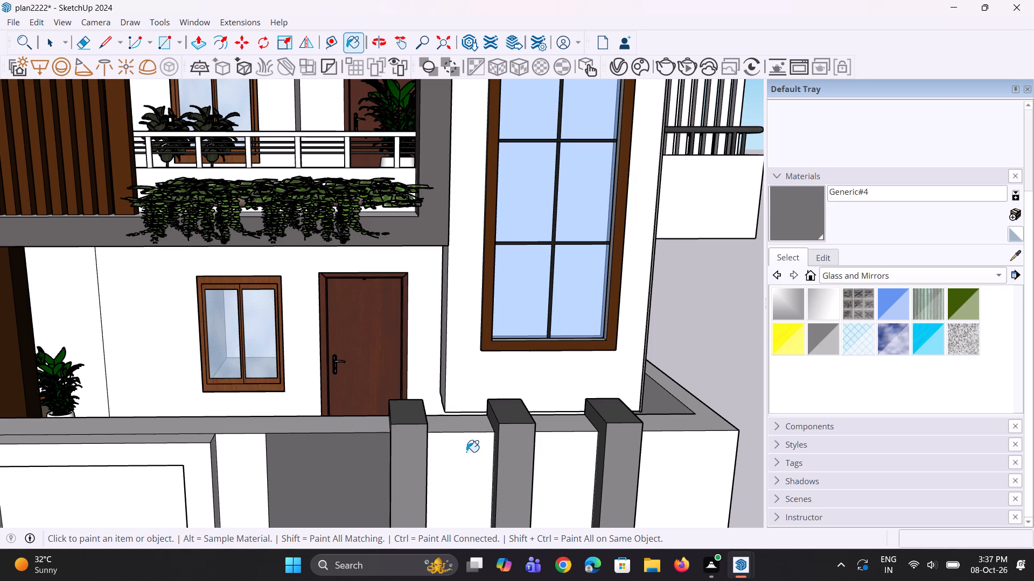
scroll(431, 454, down, 6)
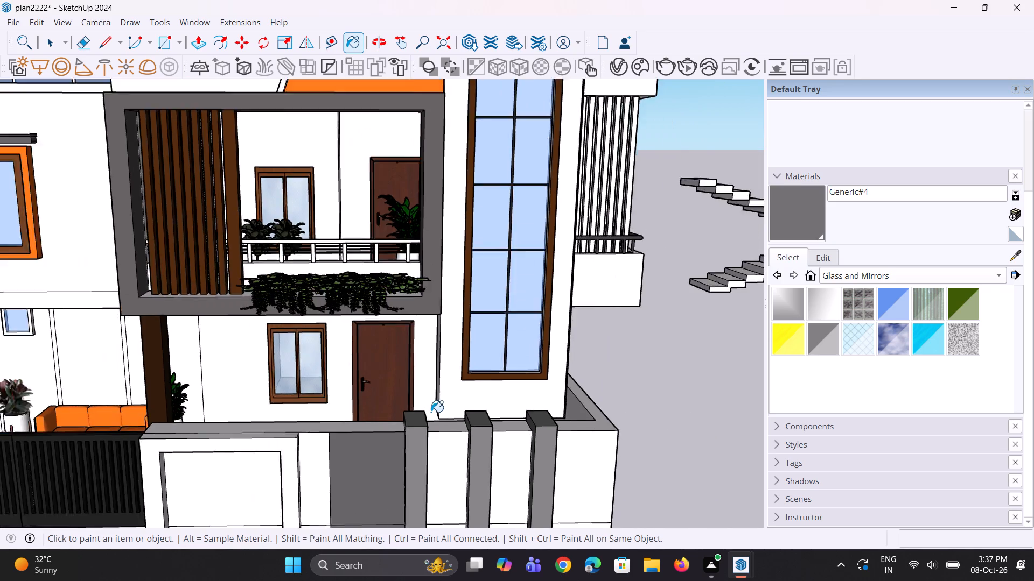
scroll(431, 412, down, 7)
scroll(366, 504, up, 3)
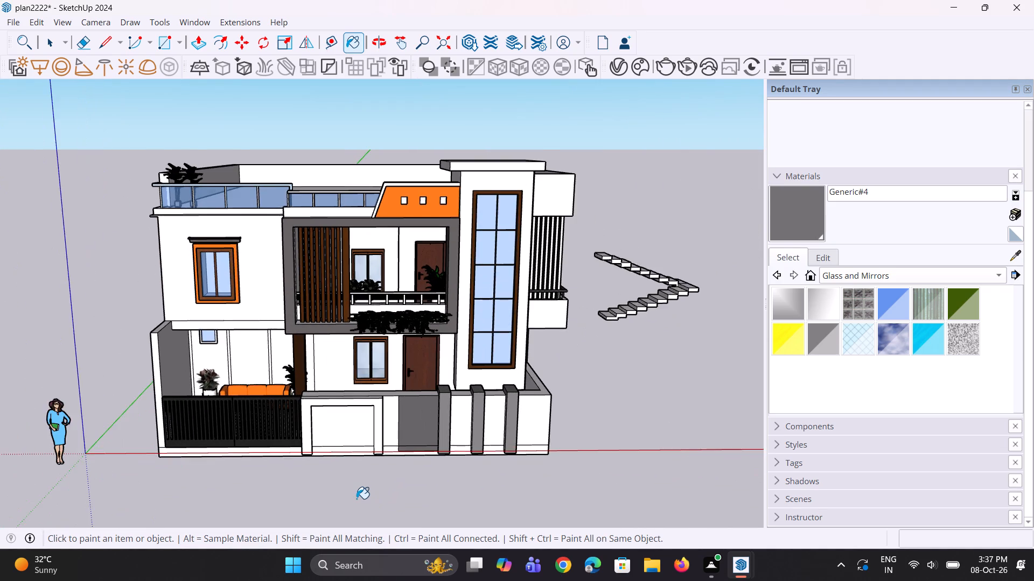
scroll(357, 499, up, 1)
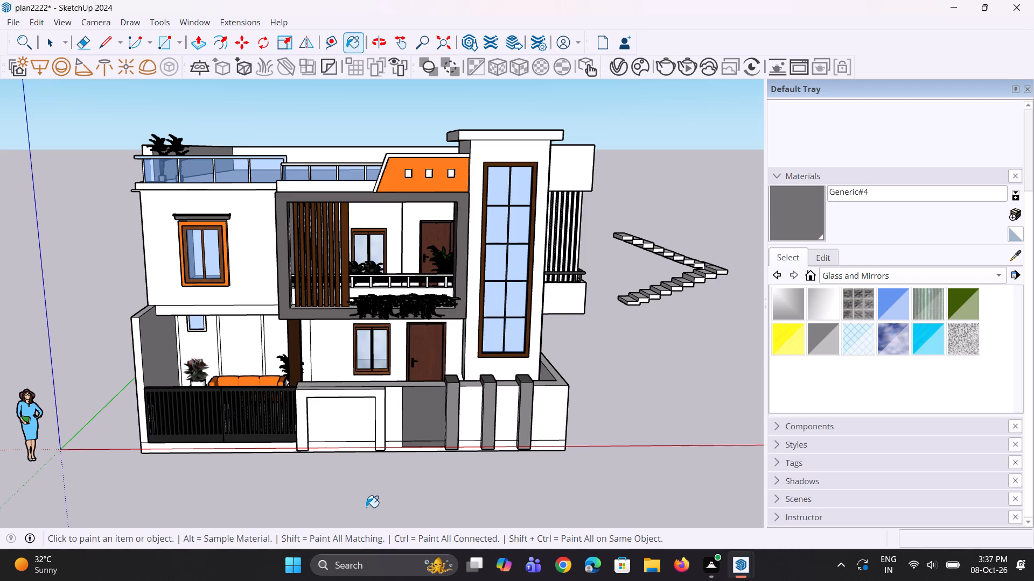
scroll(441, 339, down, 5)
middle_drag(421, 355, 441, 289)
scroll(471, 355, up, 2)
middle_drag(472, 351, 534, 342)
middle_drag(403, 387, 470, 377)
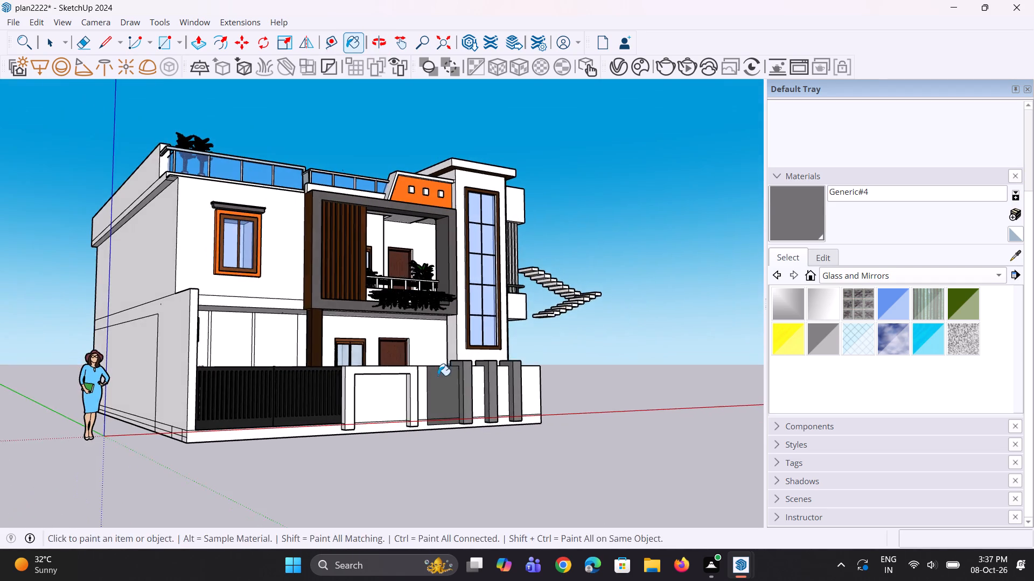
Sample the dark grey Generic#2 material from the balcony frame and paint the frame's brown outer side face with it.
middle_drag(437, 375, 495, 391)
scroll(399, 284, up, 4)
middle_drag(310, 274, 333, 296)
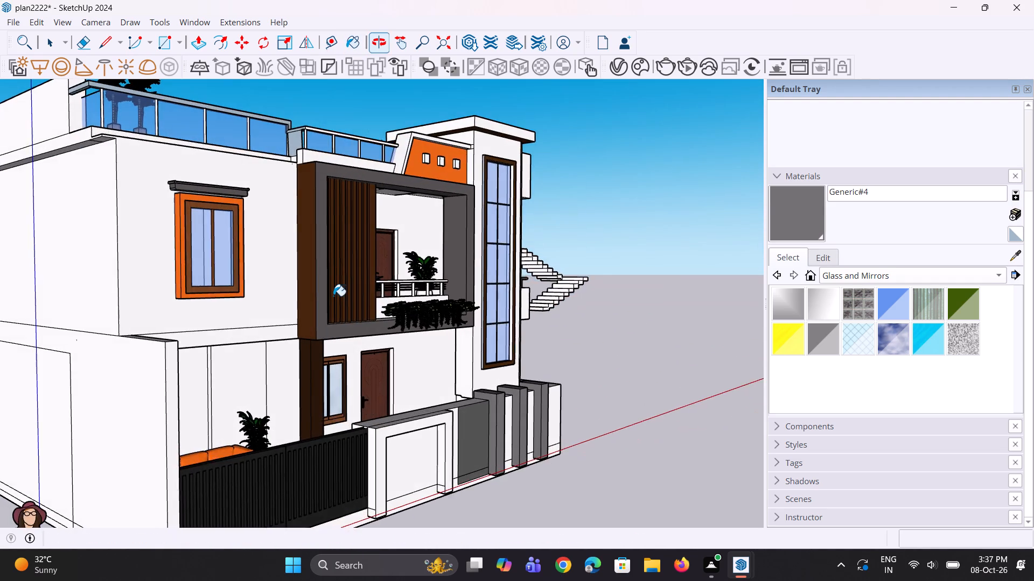
scroll(323, 275, up, 5)
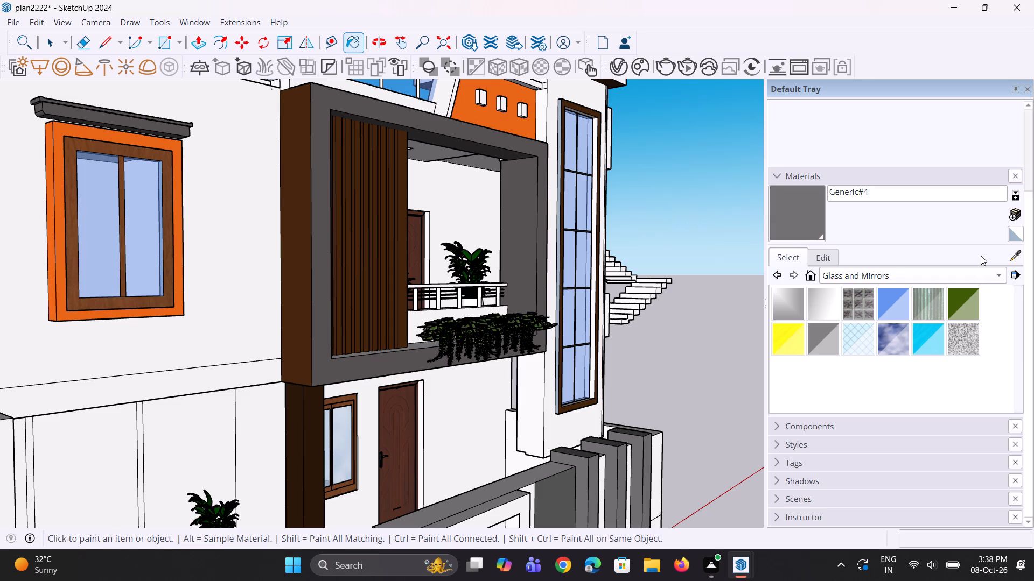
click(1013, 259)
scroll(673, 339, up, 2)
click(281, 364)
scroll(282, 358, down, 1)
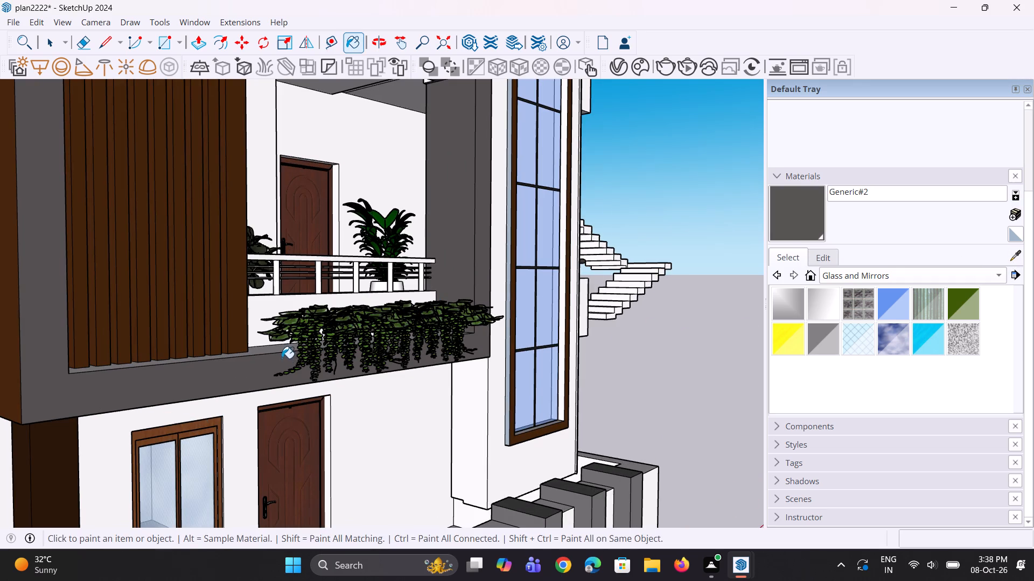
scroll(282, 358, down, 5)
middle_drag(57, 346, 168, 350)
click(261, 306)
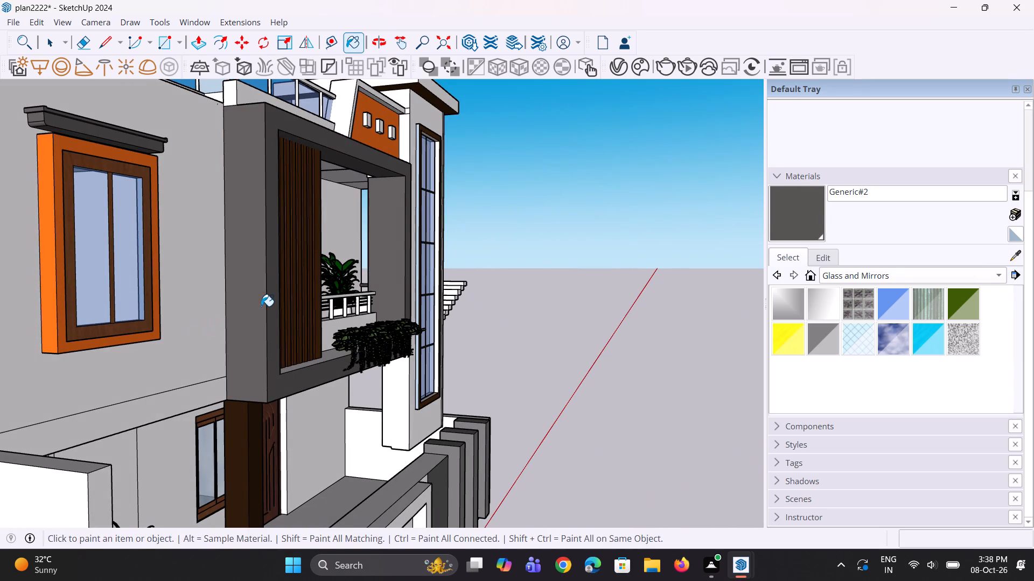
Paint the top face and the brown underside of the projecting balcony frame with the dark grey Generic#2 material.
scroll(257, 304, down, 4)
middle_drag(328, 238, 302, 402)
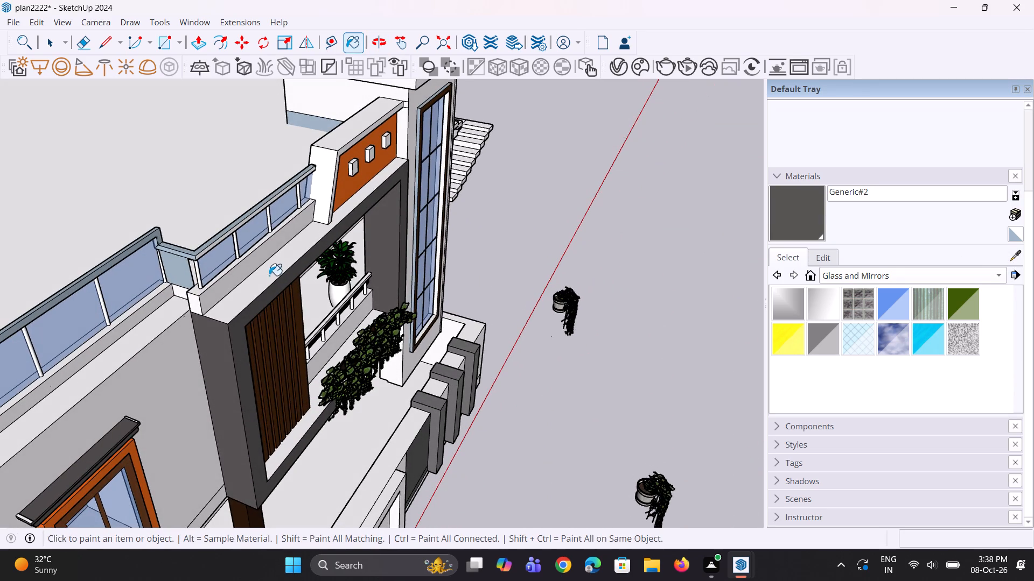
click(269, 275)
middle_drag(367, 285, 24, 208)
middle_drag(495, 288, 387, 278)
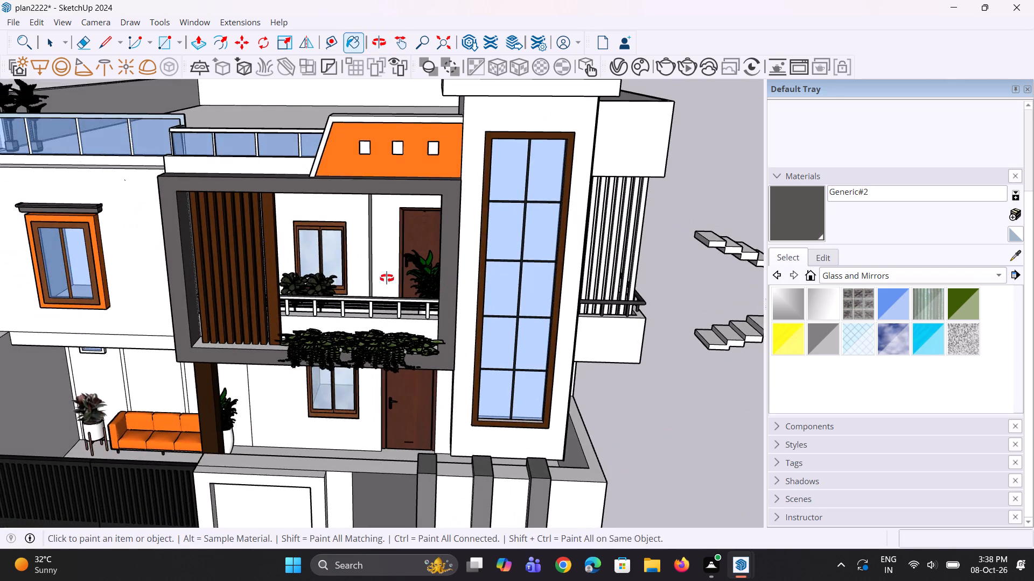
middle_drag(387, 278, 453, 73)
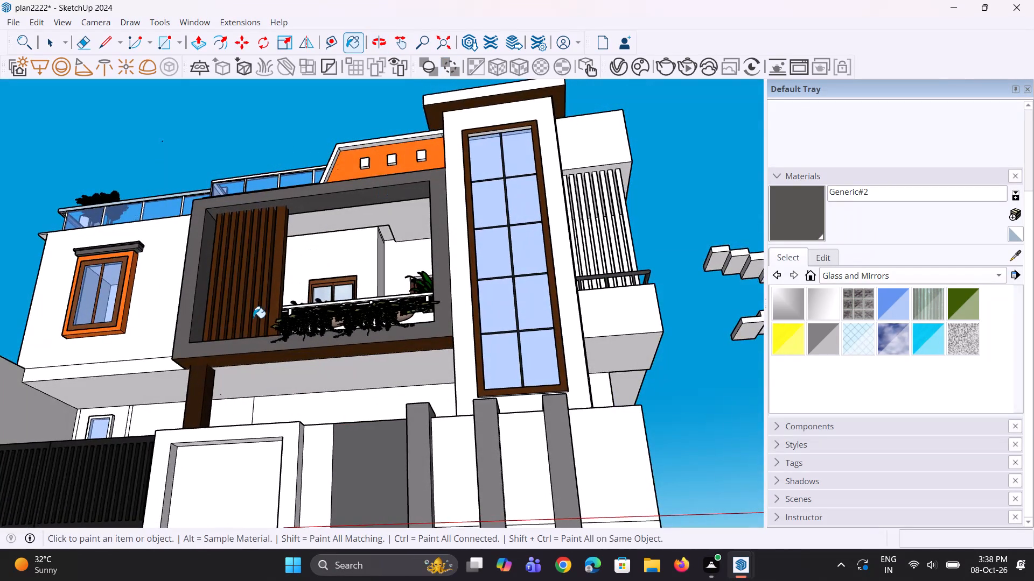
scroll(236, 351, up, 5)
click(235, 361)
Examine the balcony frame's painted faces and the overall front of the house from several angles.
scroll(240, 358, down, 4)
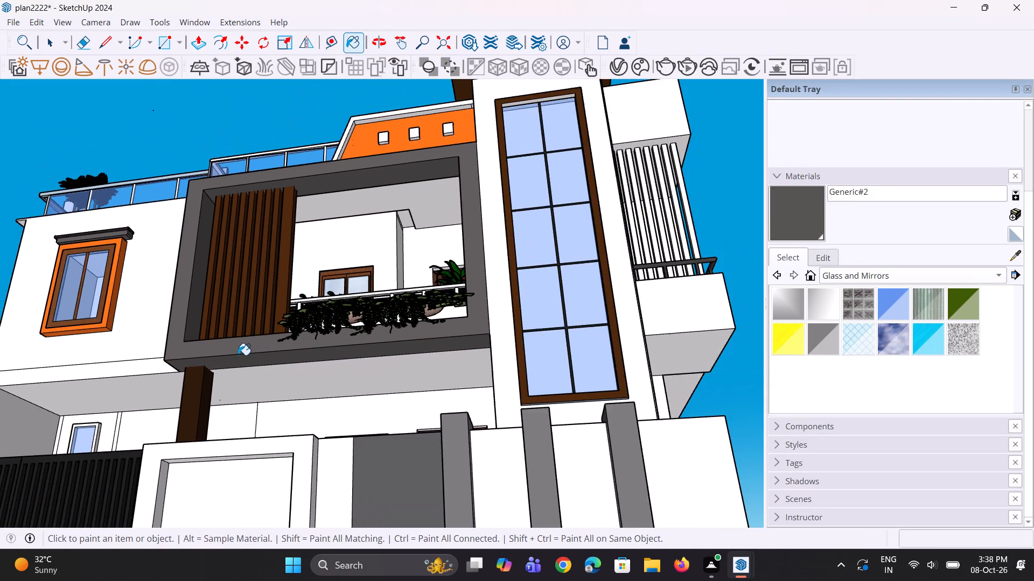
scroll(237, 355, down, 4)
middle_drag(235, 353, 354, 421)
middle_drag(320, 309, 334, 363)
middle_drag(333, 334, 389, 368)
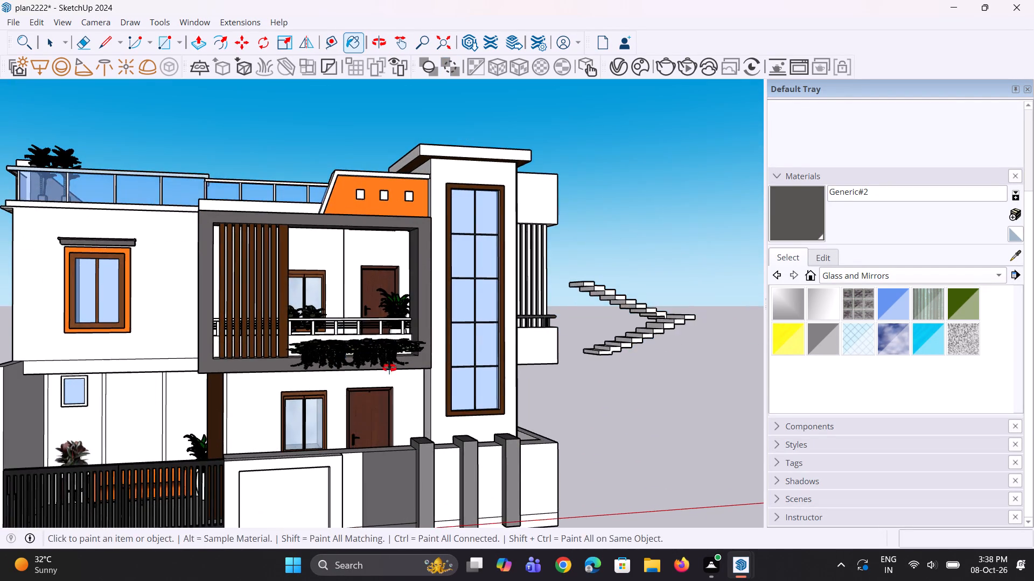
middle_drag(389, 368, 406, 372)
middle_drag(268, 337, 380, 360)
scroll(298, 340, up, 2)
middle_drag(313, 336, 445, 344)
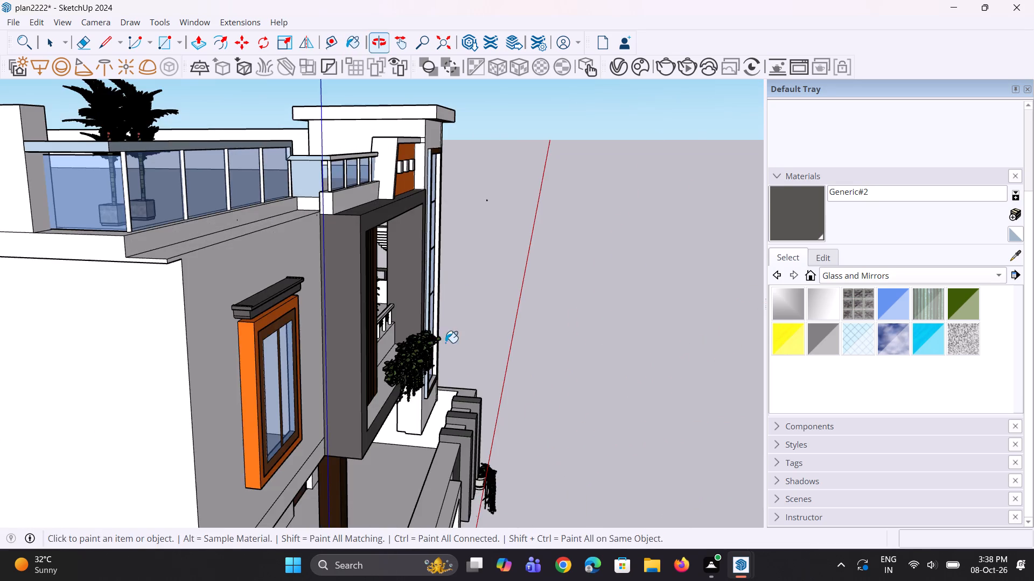
middle_drag(307, 326, 317, 333)
scroll(325, 326, up, 1)
key(space)
key(space)
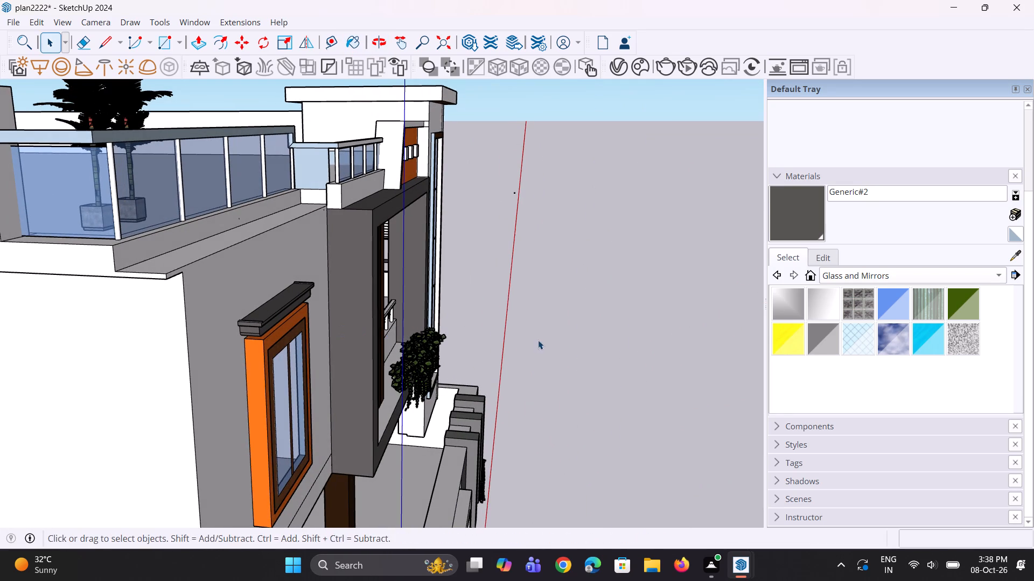
middle_drag(542, 341, 379, 336)
scroll(375, 332, down, 3)
middle_drag(392, 342, 281, 339)
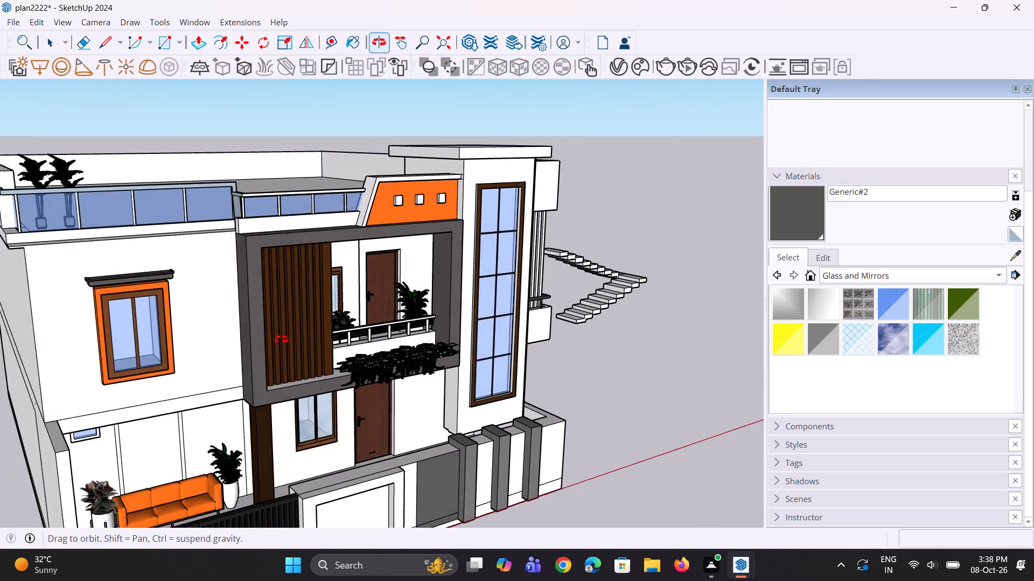
middle_drag(281, 339, 262, 345)
scroll(267, 335, up, 2)
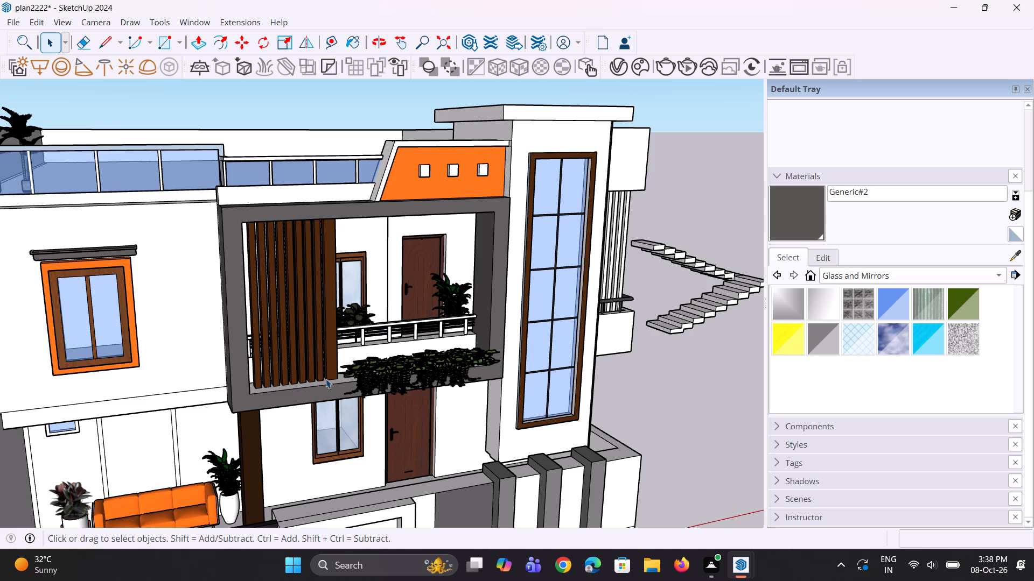
scroll(326, 379, down, 2)
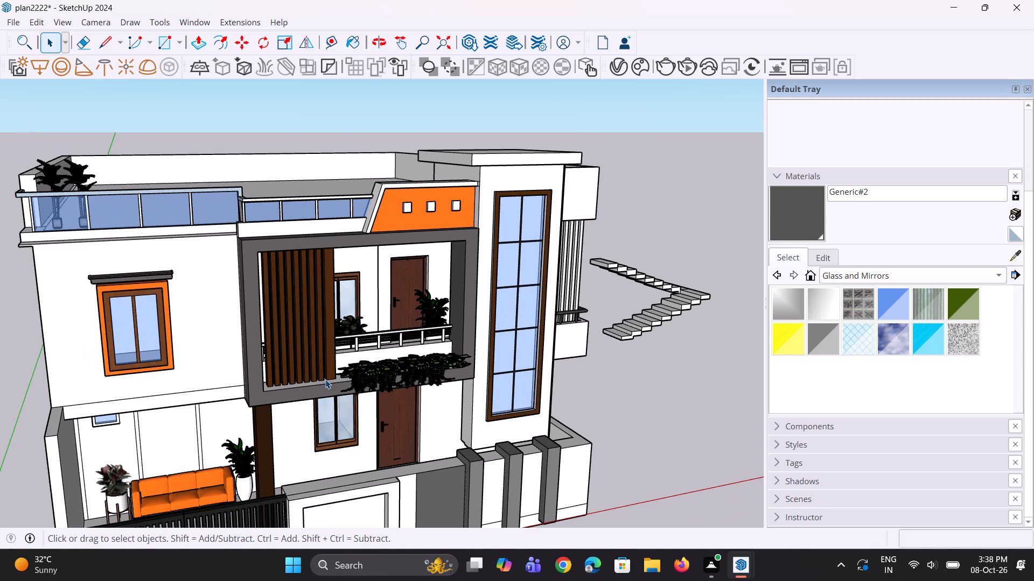
scroll(325, 379, down, 3)
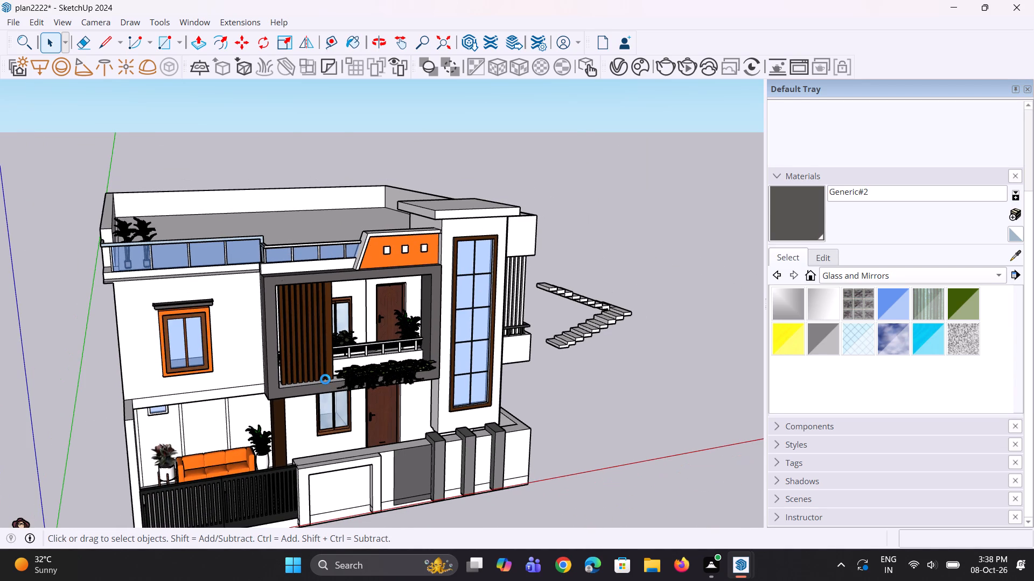
middle_drag(325, 379, 305, 380)
scroll(295, 385, down, 3)
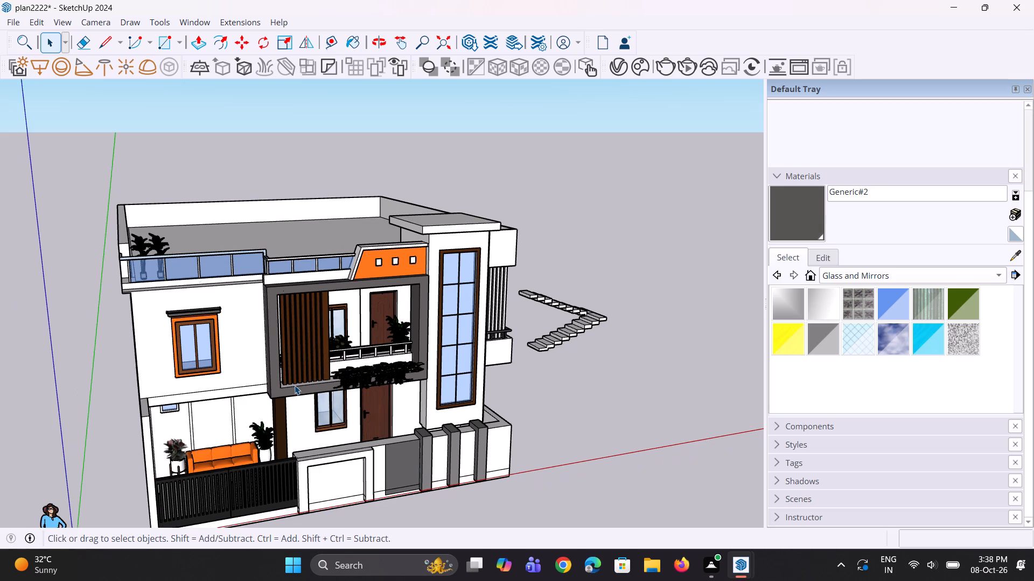
scroll(322, 374, down, 2)
middle_drag(325, 374, 359, 367)
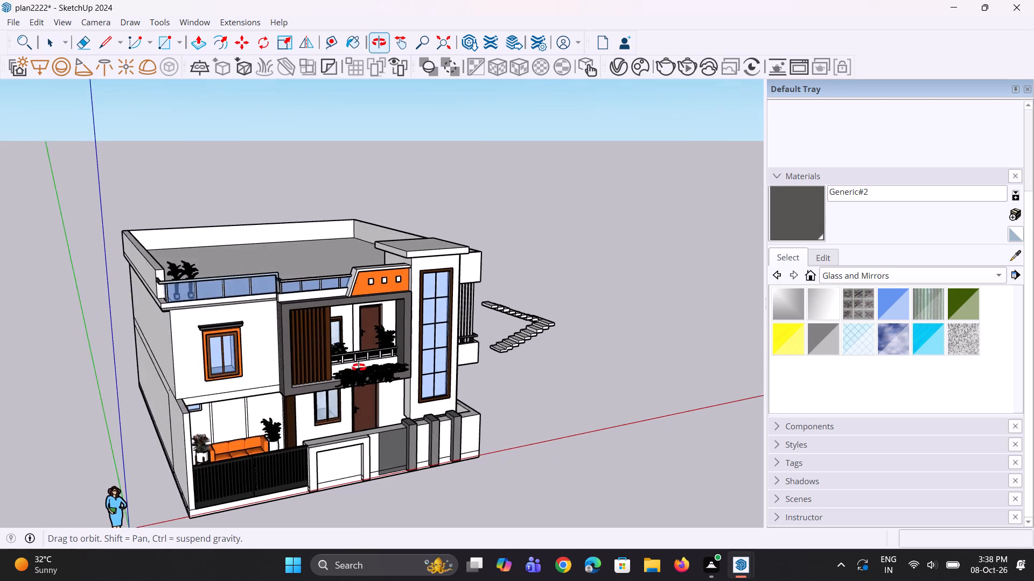
Examine the house's front elevation and boundary wall from several angles for surfaces still lacking a finish.
middle_drag(359, 367, 228, 354)
scroll(193, 327, up, 6)
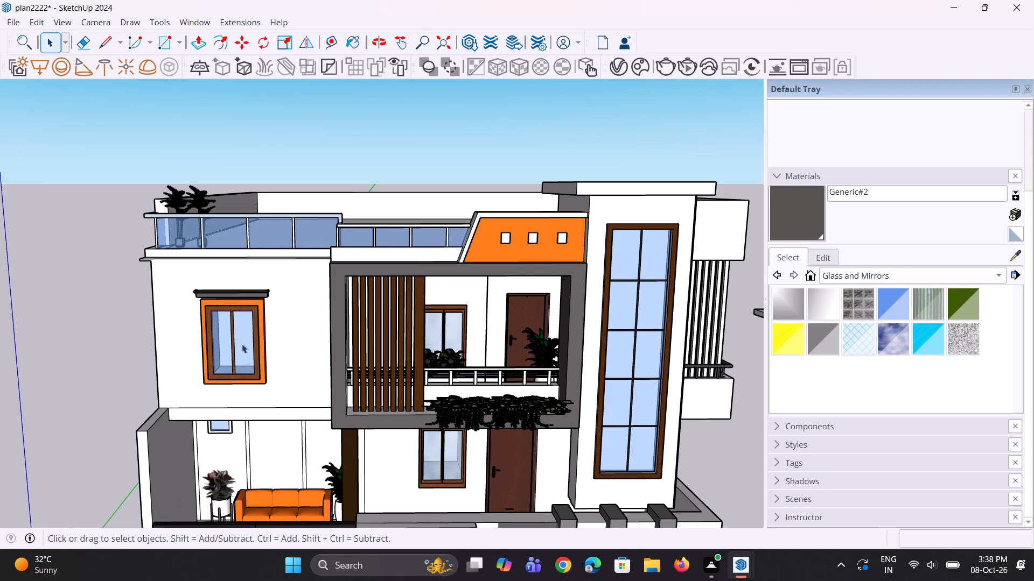
scroll(193, 398, down, 7)
middle_drag(208, 395, 243, 320)
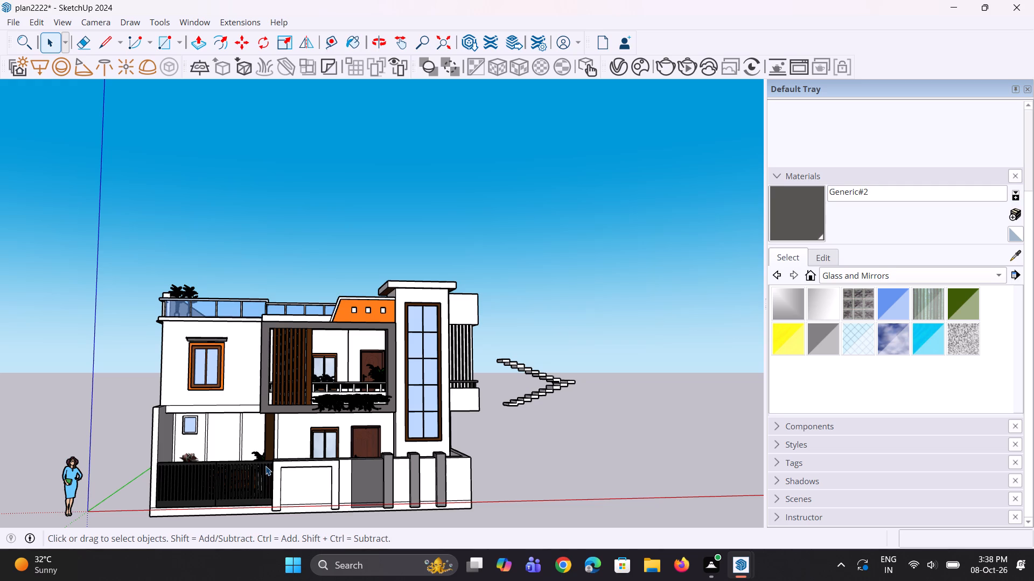
scroll(322, 406, down, 3)
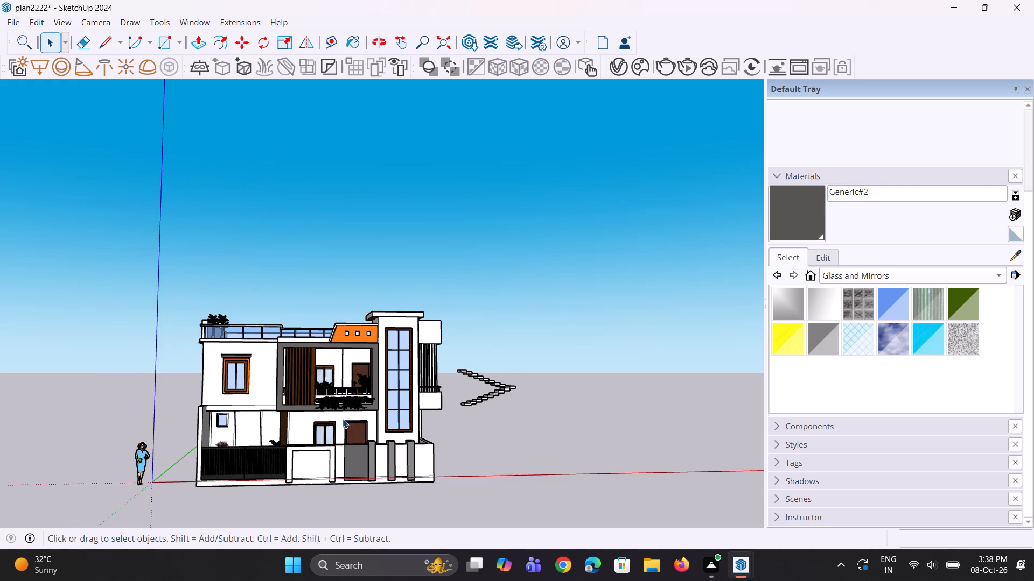
middle_drag(352, 419, 358, 435)
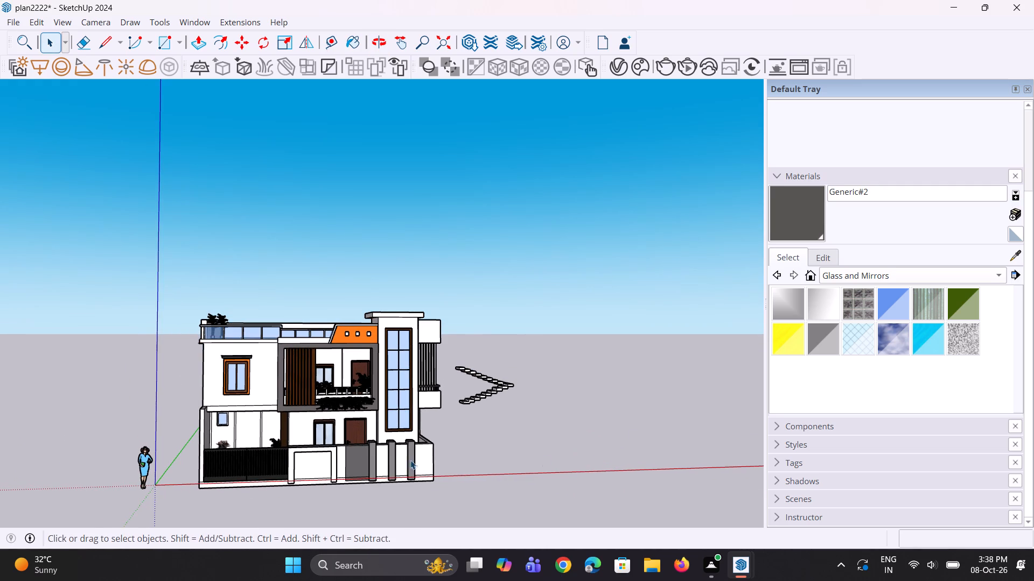
scroll(400, 456, up, 2)
middle_drag(331, 486, 344, 488)
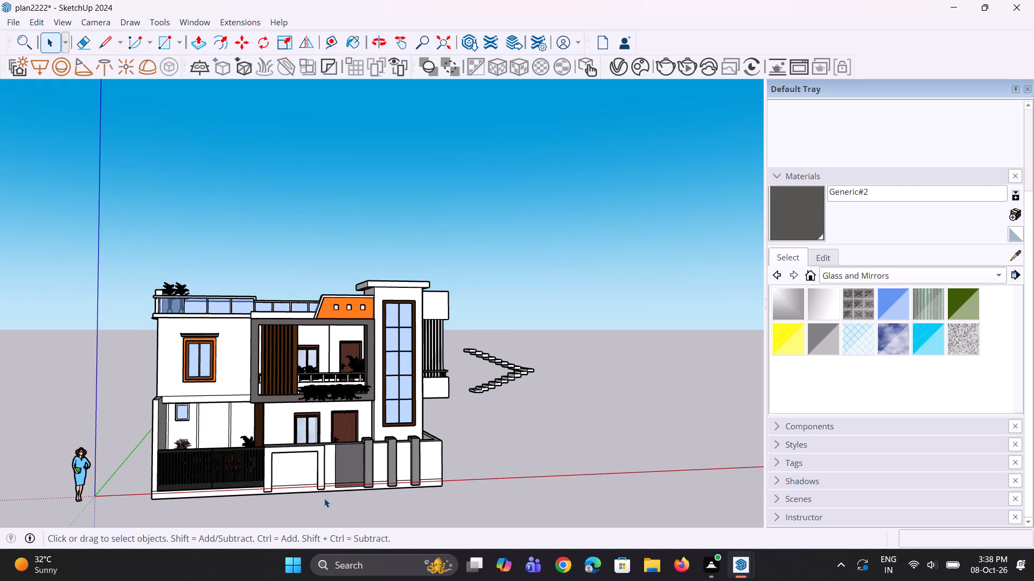
middle_drag(318, 498, 334, 498)
scroll(334, 496, up, 1)
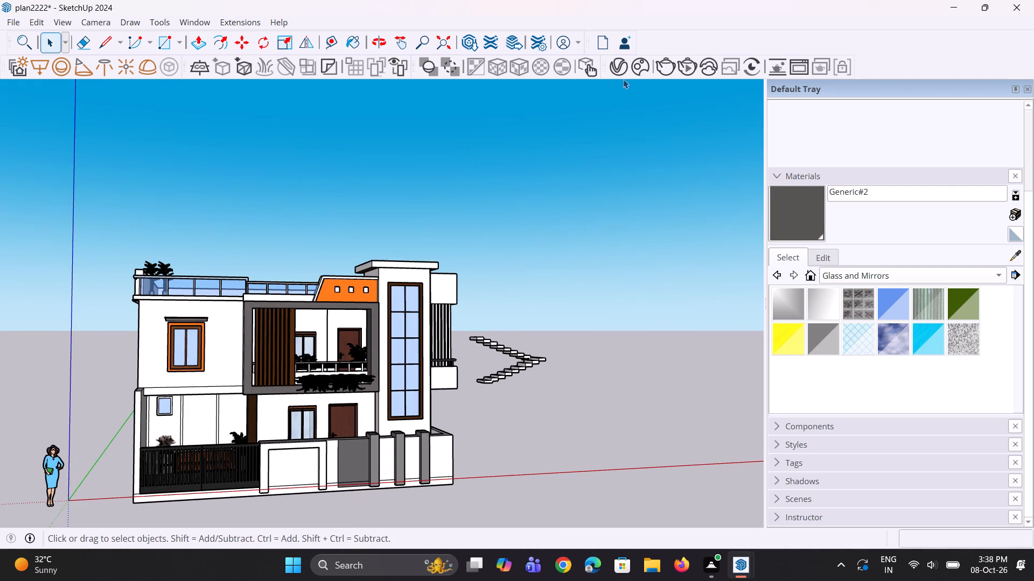
Create a new generic V-Ray material and set its diffuse colour to a light pinkish grey.
double_click(621, 76)
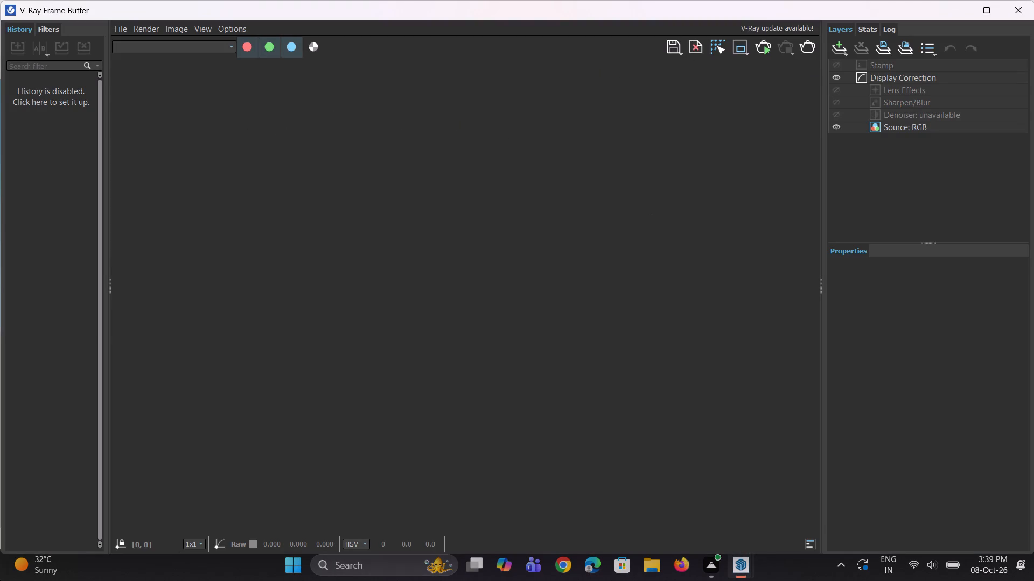
click(1010, 6)
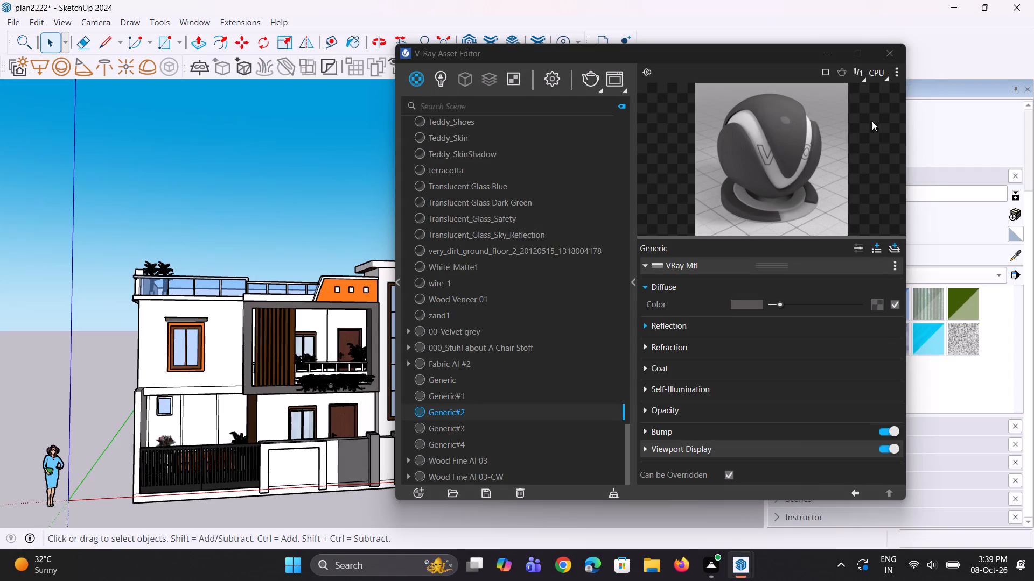
right_click(417, 77)
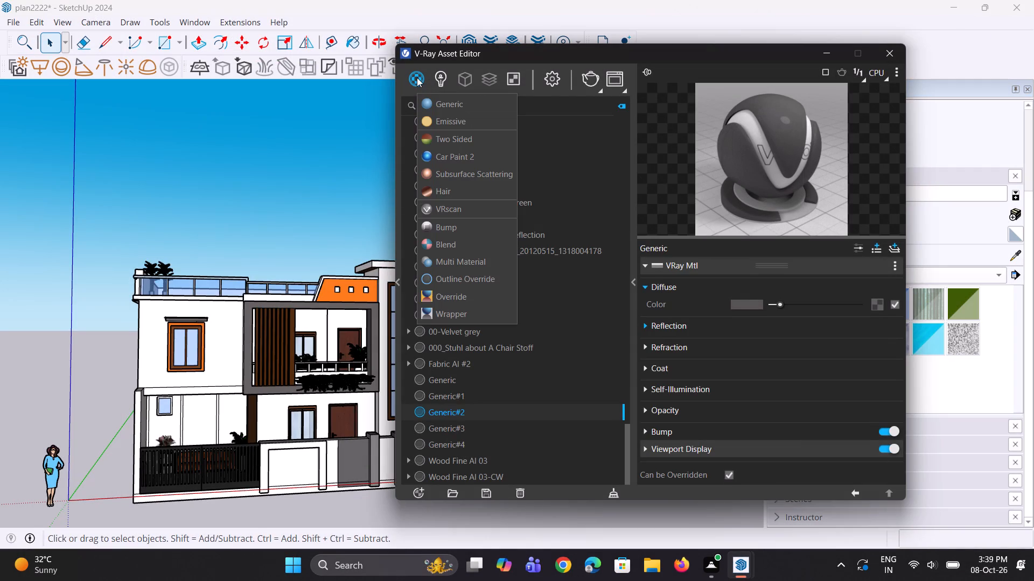
click(463, 105)
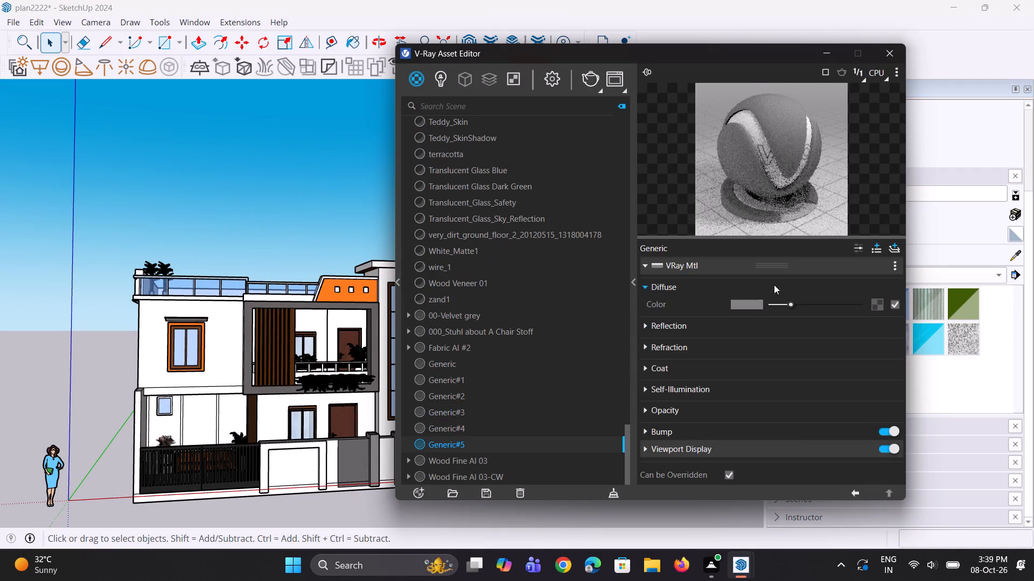
click(750, 307)
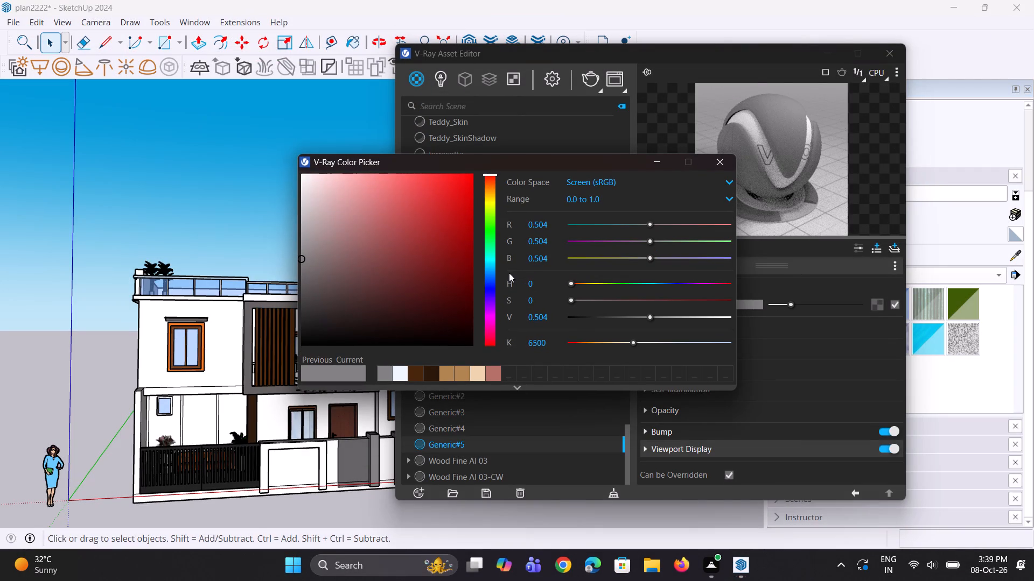
drag(339, 195, 311, 232)
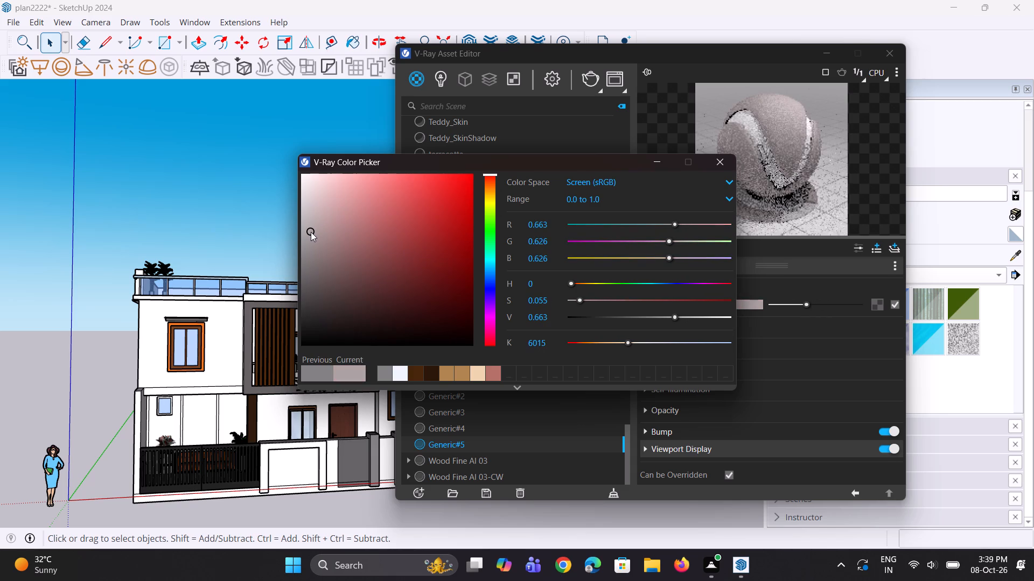
drag(311, 232, 310, 239)
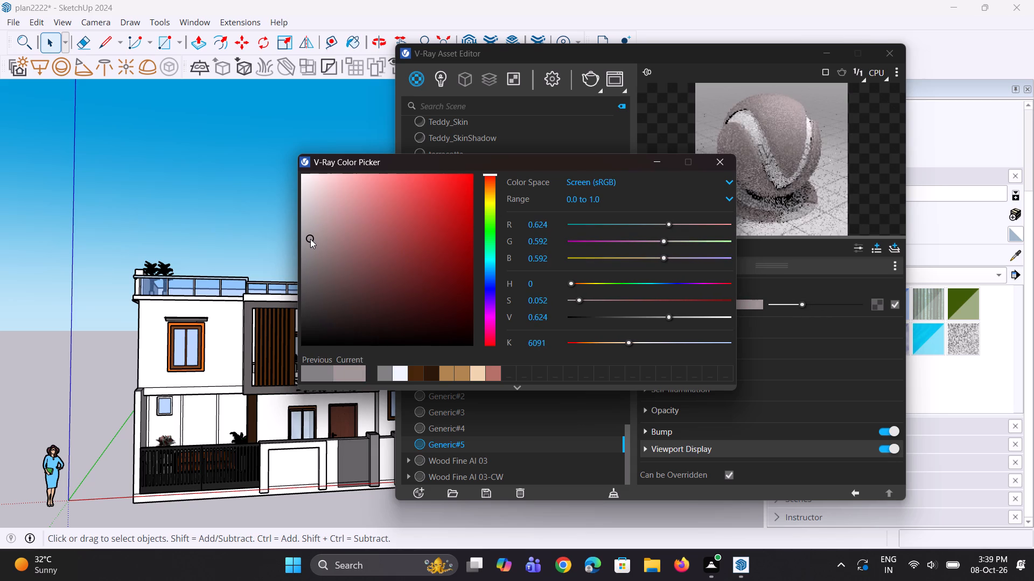
drag(310, 239, 308, 225)
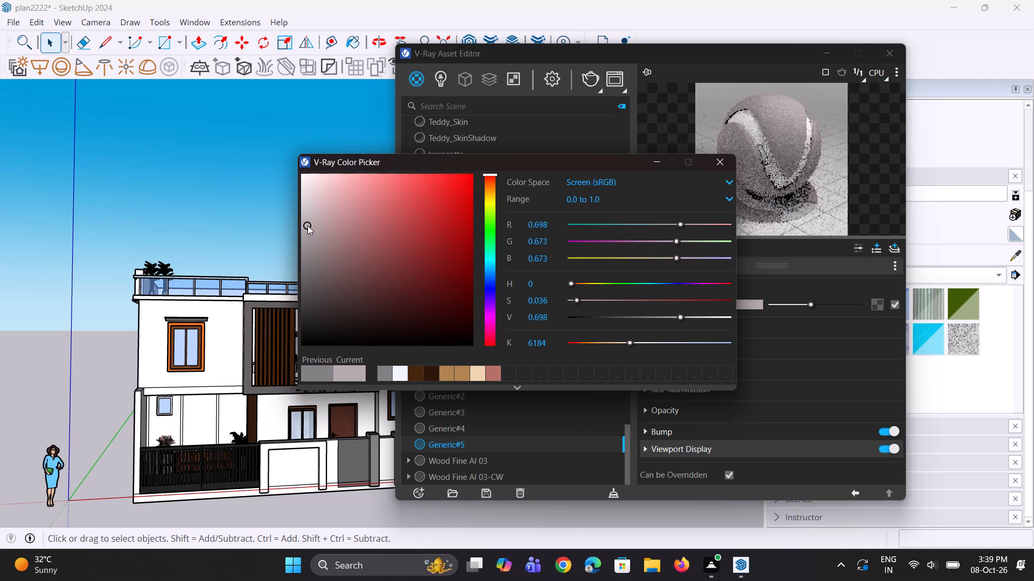
drag(308, 225, 306, 224)
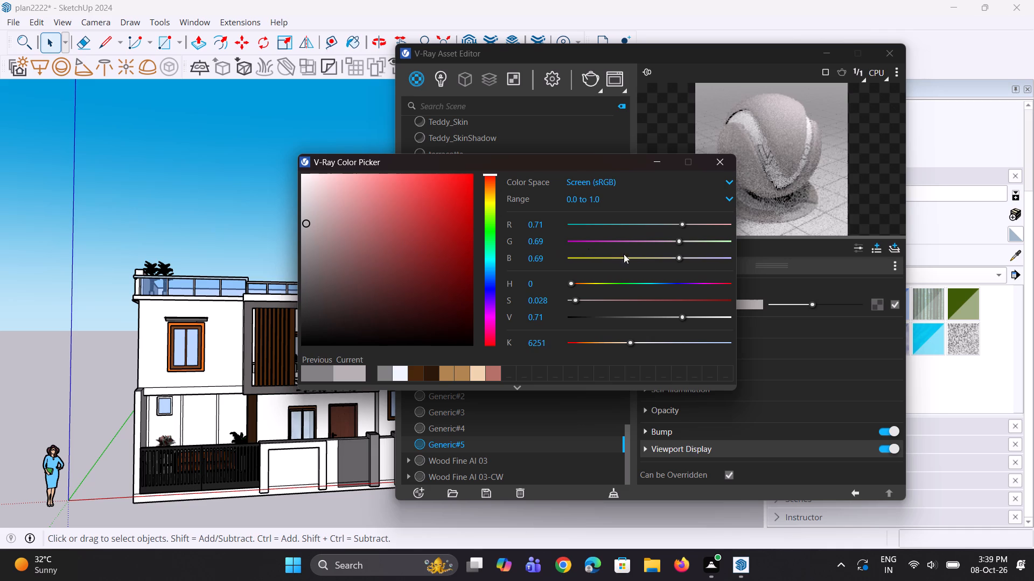
click(659, 158)
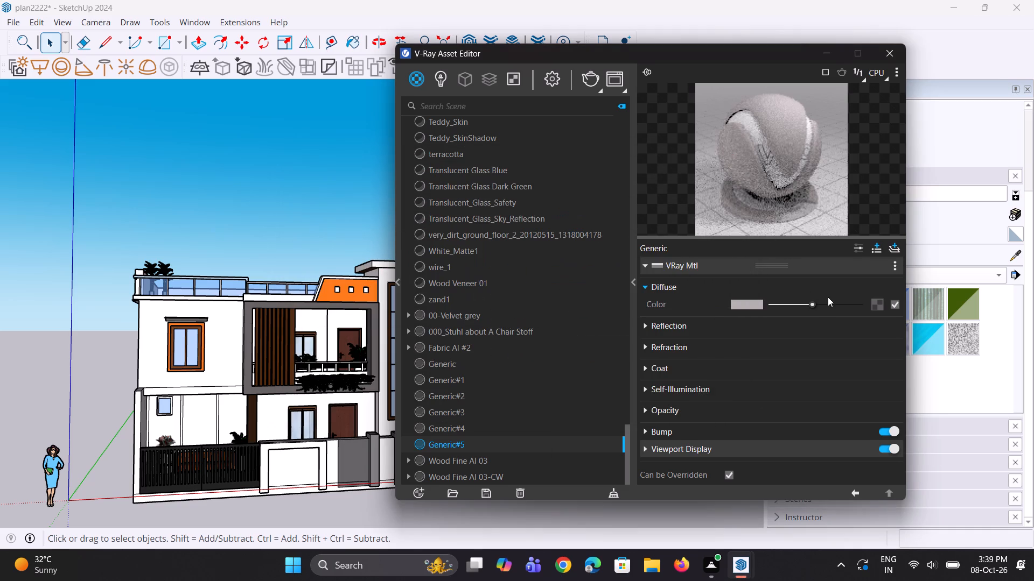
drag(811, 303, 818, 305)
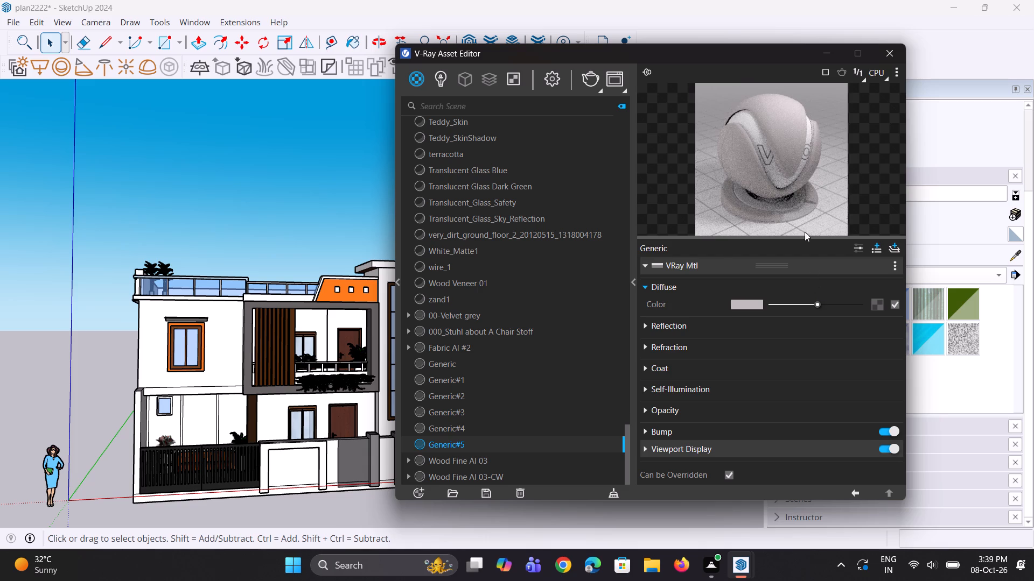
Give the new light grey material a mid-grey reflection colour and a reflection glossiness of 0.95.
click(645, 331)
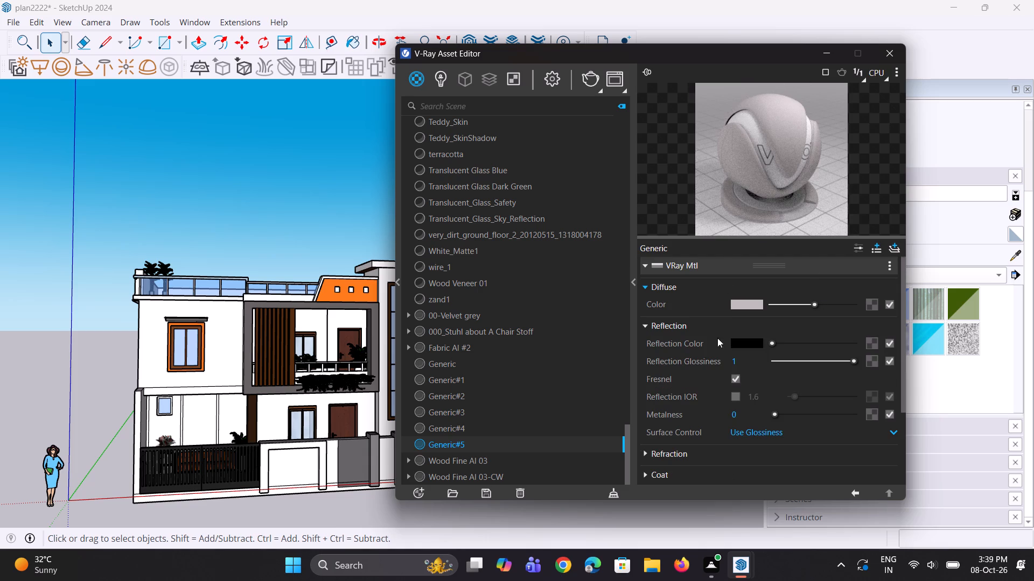
drag(775, 343, 784, 343)
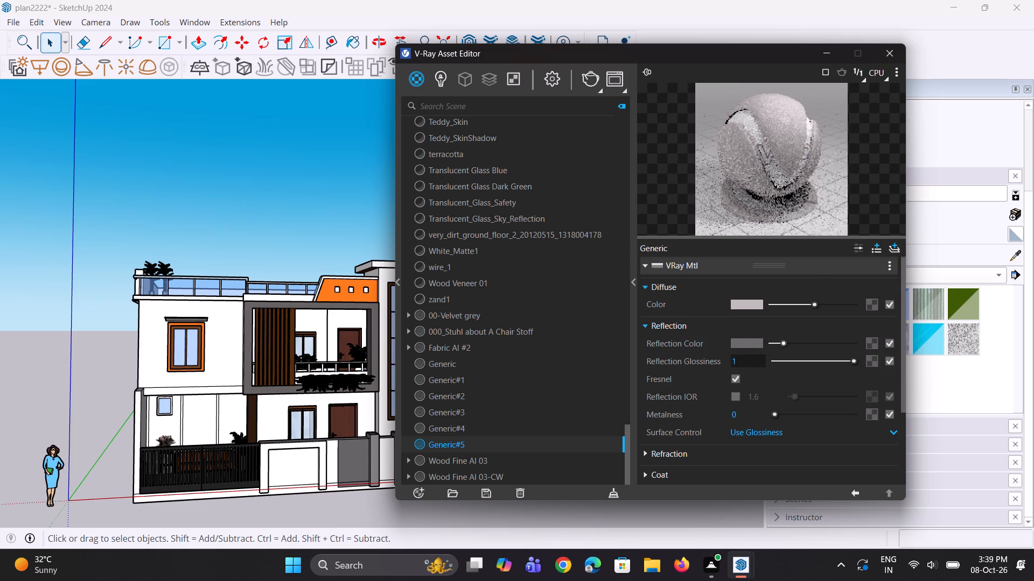
drag(748, 355, 714, 366)
text(0.95)
key(Return)
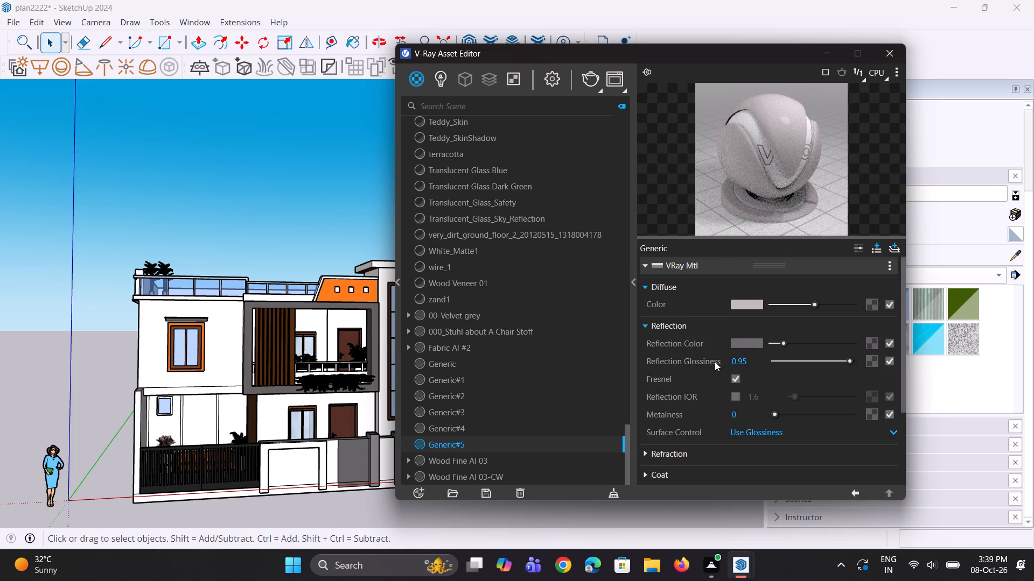
double_click(775, 147)
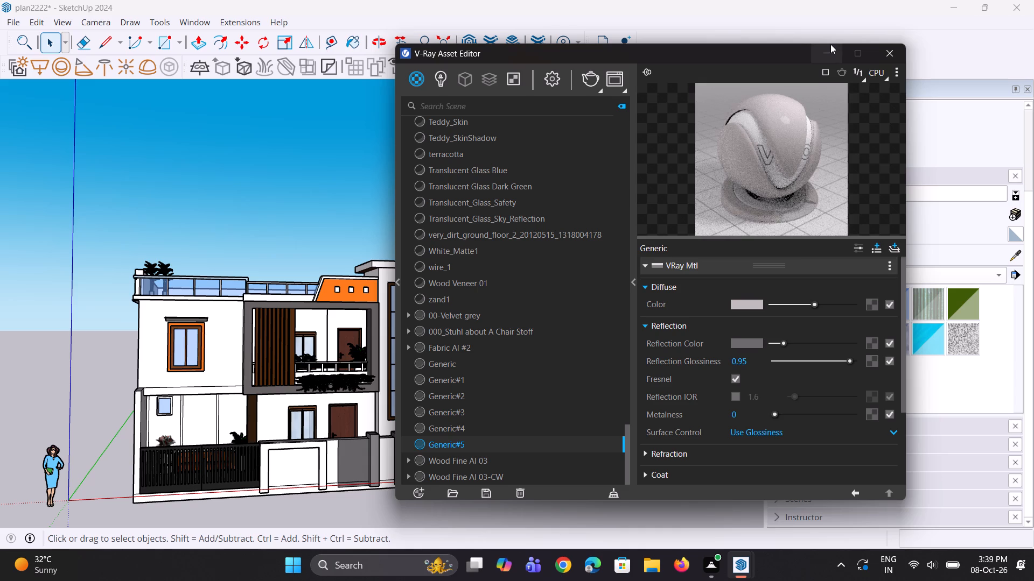
click(830, 49)
Paint the front face, top bar's underside and one leg's inner side of the boundary wall frame beside the gate with Generic#5.
click(800, 221)
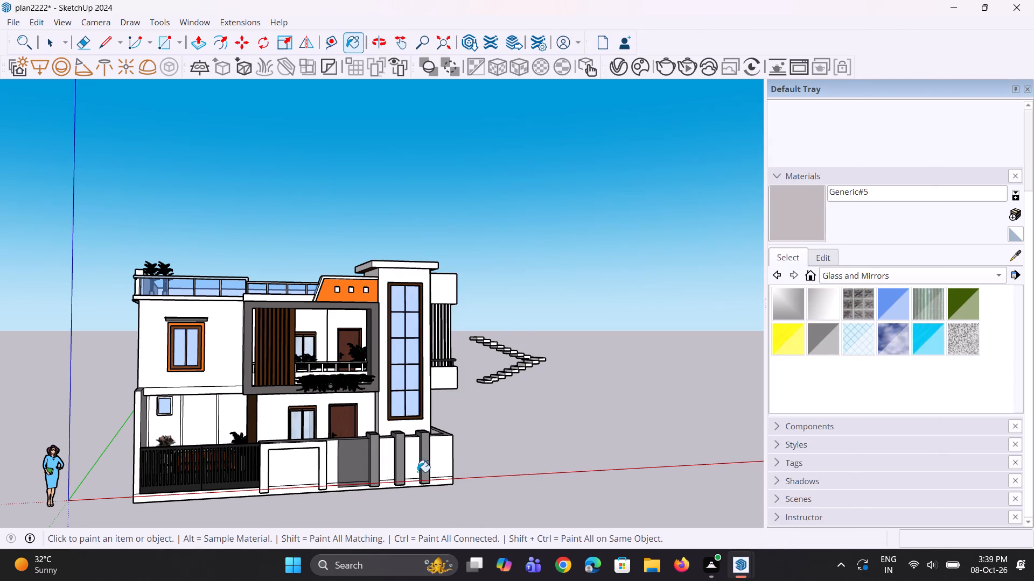
scroll(306, 495, up, 8)
click(337, 454)
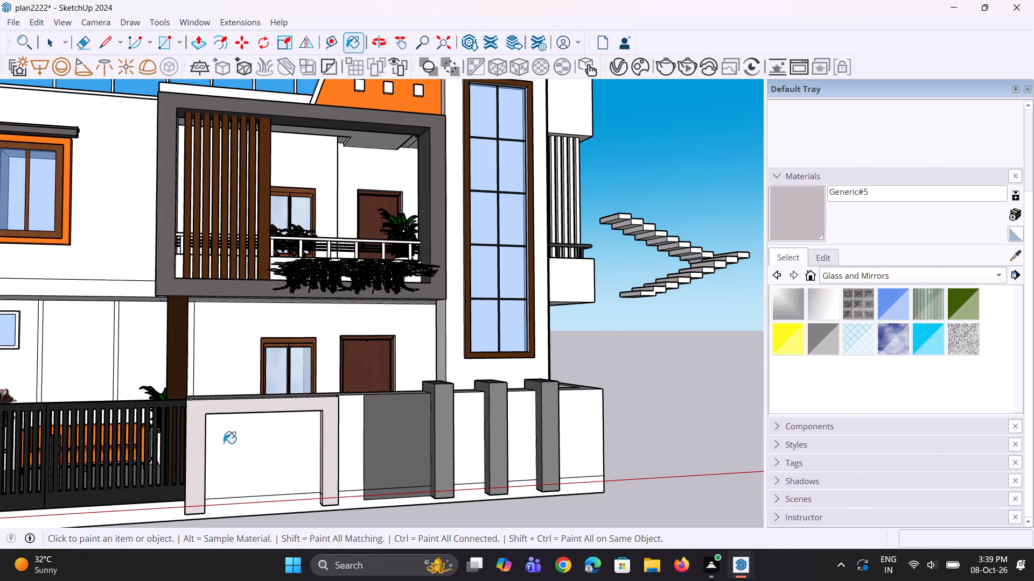
middle_drag(225, 442, 292, 427)
scroll(378, 438, up, 6)
click(342, 432)
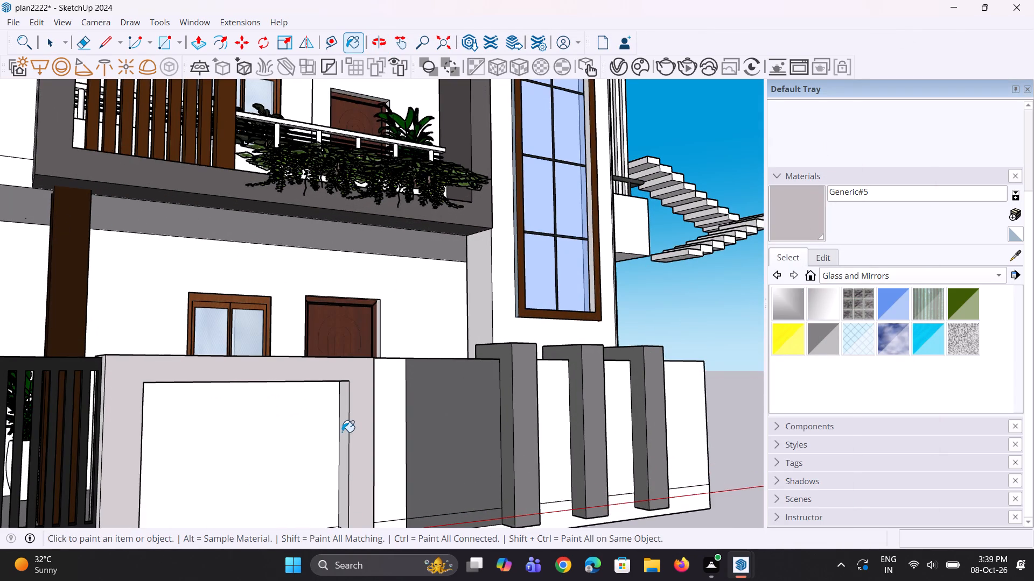
middle_drag(343, 433, 311, 343)
scroll(271, 293, up, 2)
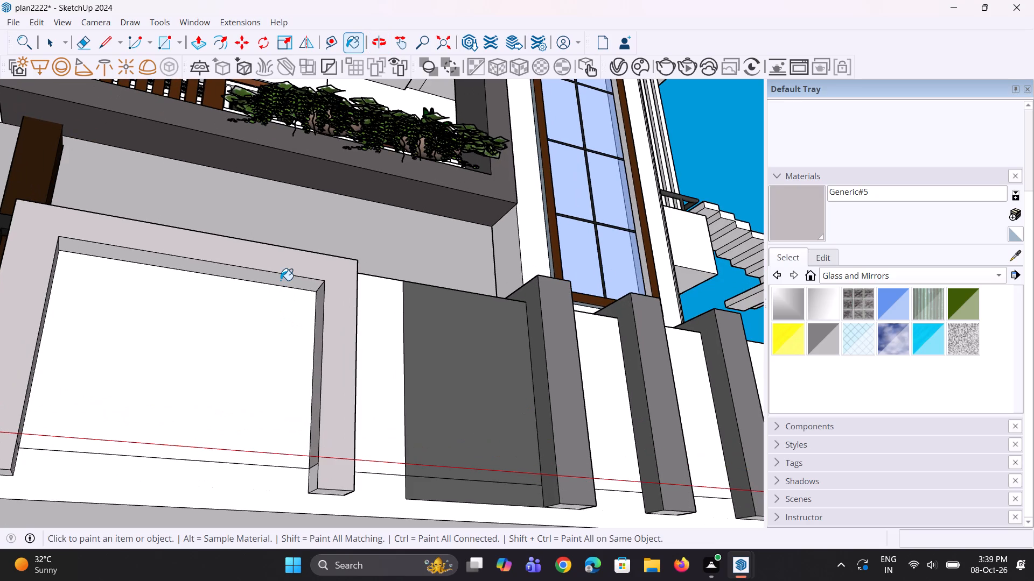
click(281, 280)
scroll(322, 339, down, 3)
middle_drag(288, 463, 309, 498)
scroll(354, 523, up, 3)
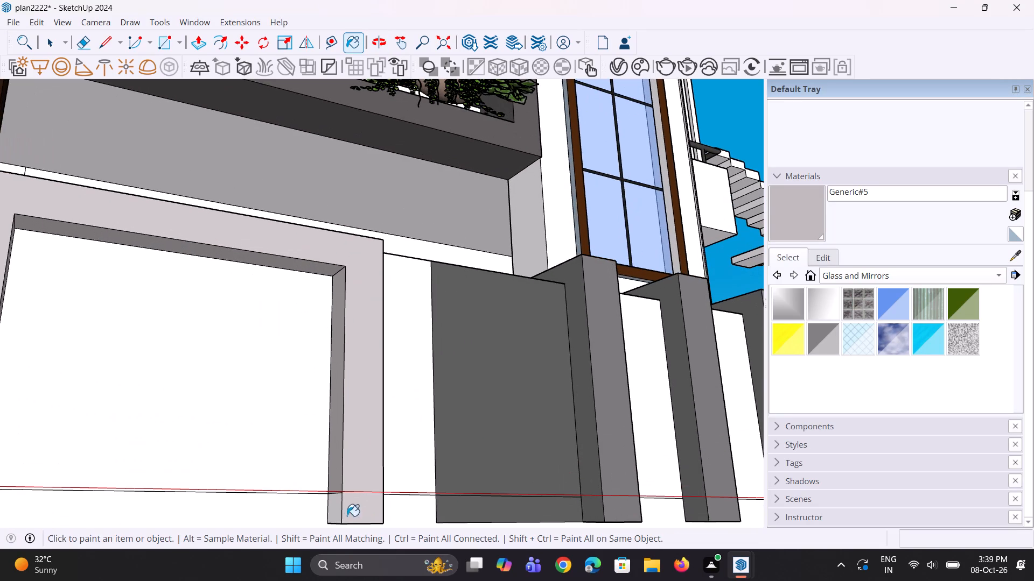
click(335, 504)
Paint the gate-side leg's inner face and the far leg's outer face of the boundary wall frame with Generic#5.
scroll(369, 476, down, 4)
middle_drag(342, 485, 165, 484)
scroll(37, 388, up, 2)
click(29, 382)
scroll(181, 400, down, 4)
middle_drag(256, 398, 255, 421)
scroll(255, 420, up, 3)
click(257, 413)
scroll(260, 411, down, 4)
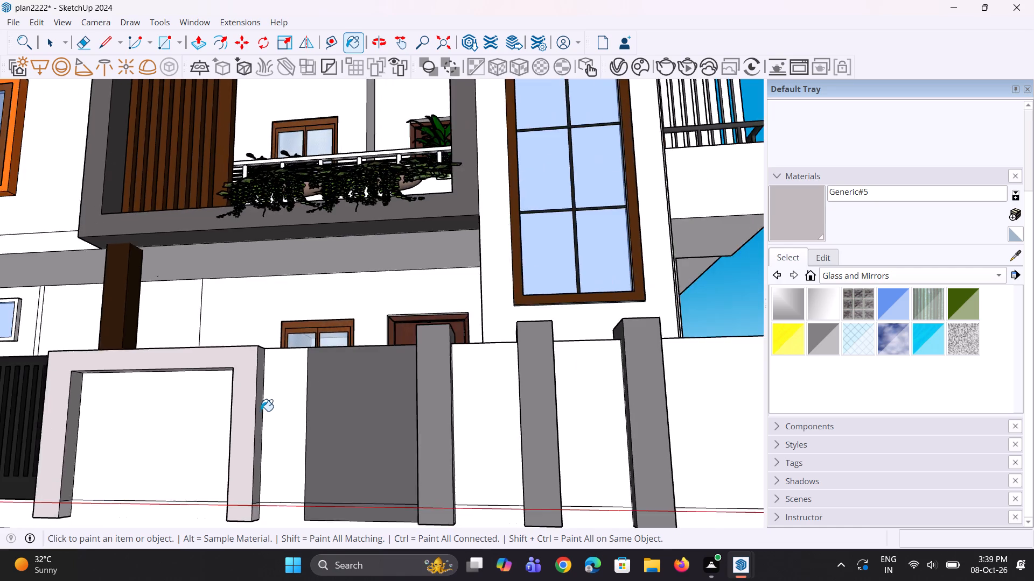
Paint the boundary wall frame's outer side next to the gate and the bottom faces of both legs with Generic#5.
scroll(261, 410, down, 4)
middle_drag(135, 441, 365, 444)
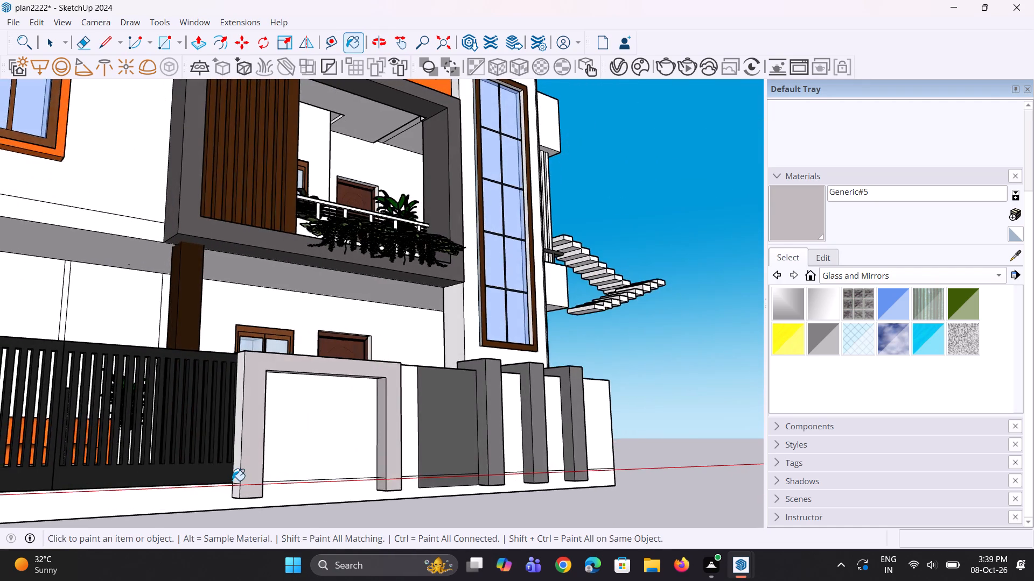
scroll(232, 481, up, 5)
click(240, 453)
click(235, 505)
middle_drag(251, 481, 254, 369)
scroll(248, 350, up, 1)
click(251, 323)
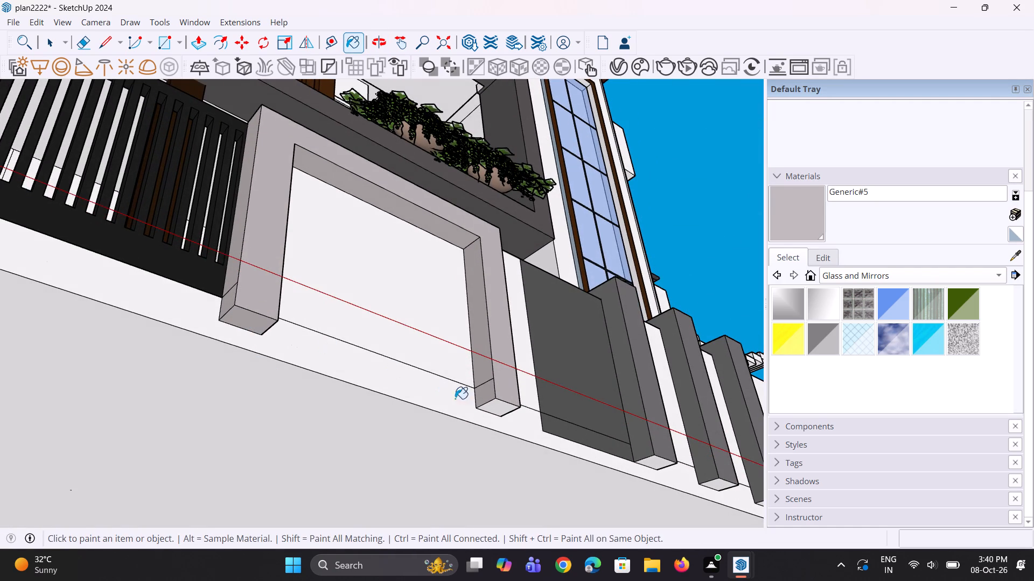
drag(492, 406, 505, 406)
Erase the leftover horizontal edges crossing the side faces near the bottom of both boundary wall frame legs.
middle_drag(468, 403, 454, 454)
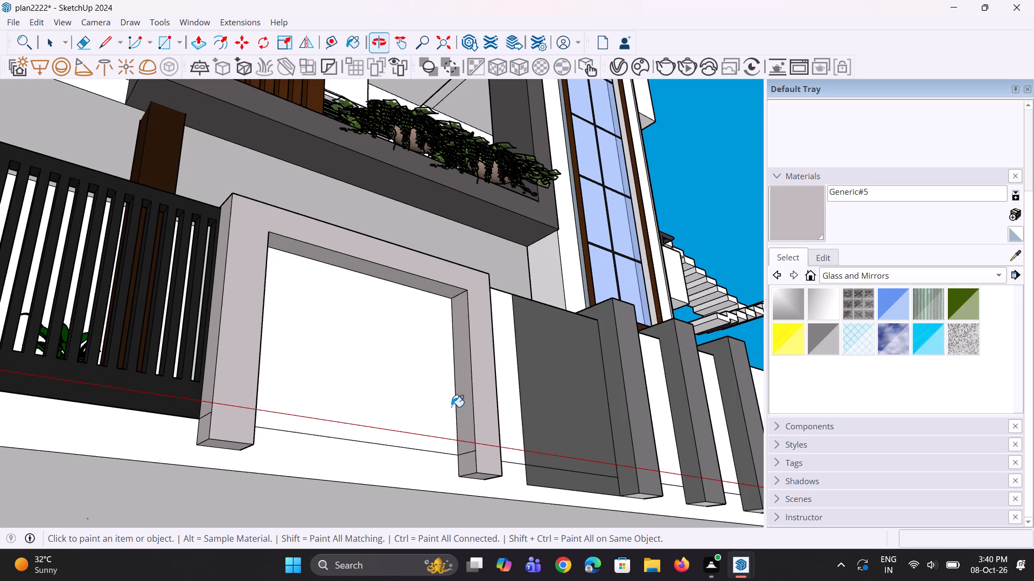
scroll(390, 314, down, 3)
key(e)
scroll(238, 372, up, 5)
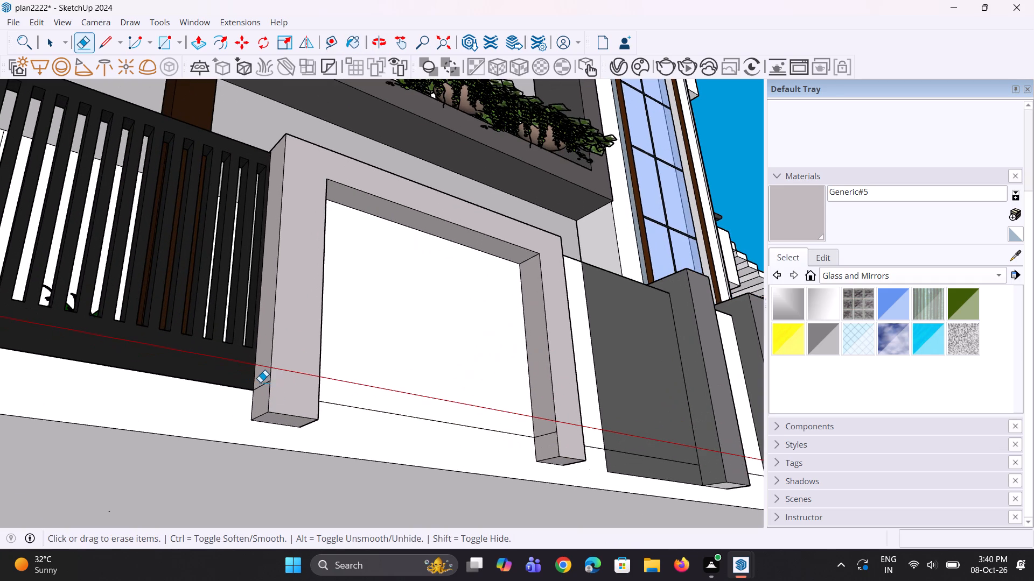
click(261, 385)
scroll(534, 473, up, 1)
middle_drag(536, 474, 537, 444)
scroll(546, 379, up, 1)
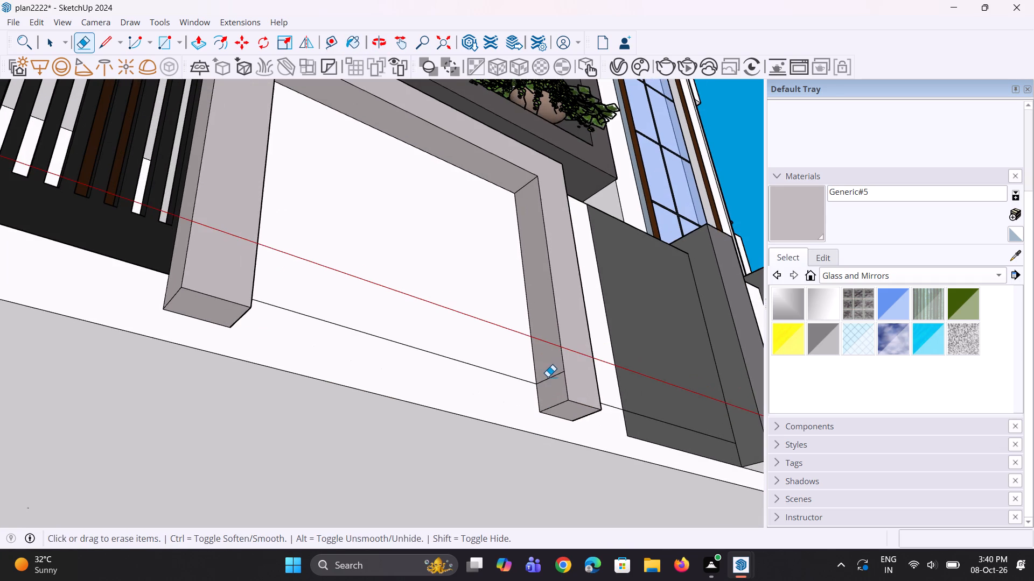
click(553, 377)
scroll(513, 383, down, 6)
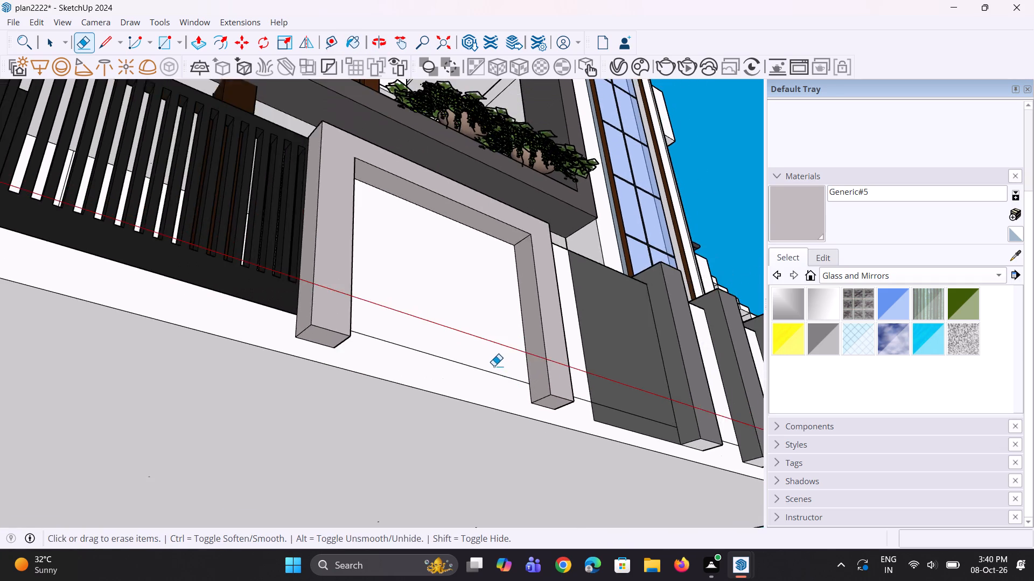
Paint the top face of the boundary wall frame with the light grey Generic#5 material.
scroll(494, 366, down, 2)
middle_drag(505, 292, 428, 450)
scroll(408, 416, up, 3)
middle_drag(408, 416, 391, 455)
scroll(410, 458, up, 2)
click(772, 218)
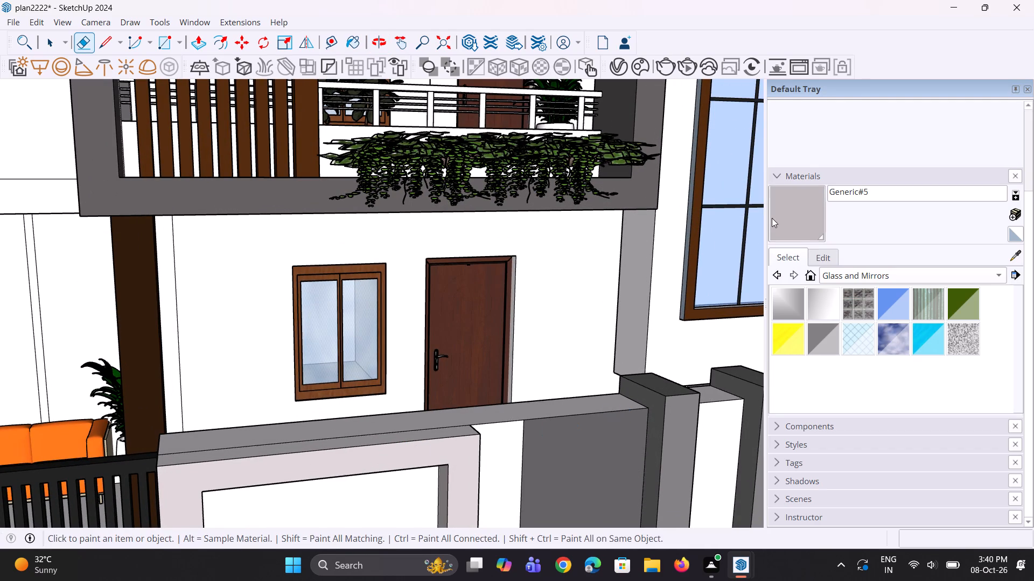
click(407, 439)
scroll(412, 436, down, 3)
middle_drag(444, 443, 431, 417)
scroll(420, 411, down, 5)
middle_drag(416, 417, 408, 420)
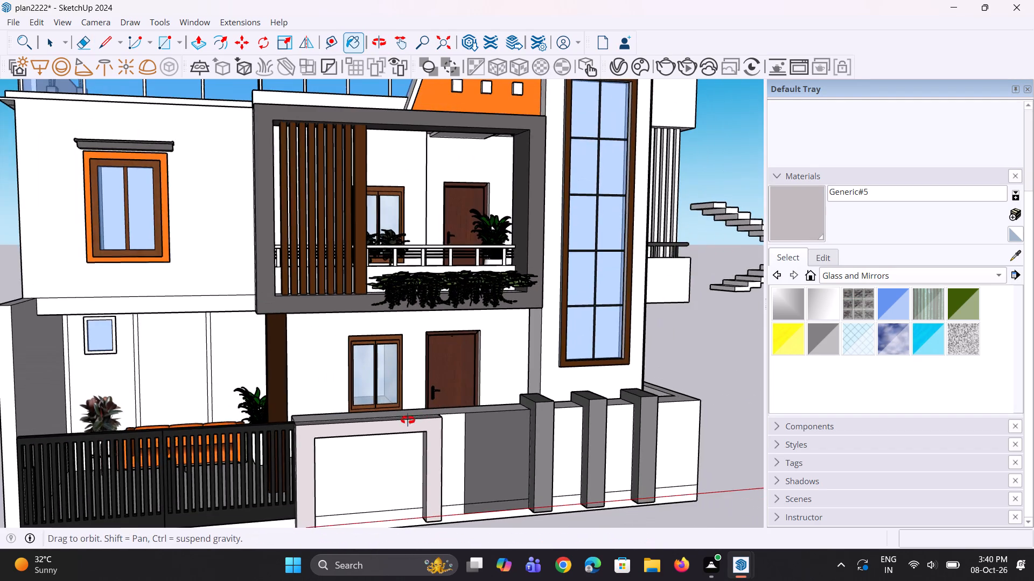
Create a new Generic V-Ray material in the V-Ray Asset Editor.
middle_drag(408, 420, 402, 419)
scroll(407, 408, down, 4)
middle_drag(407, 407, 387, 400)
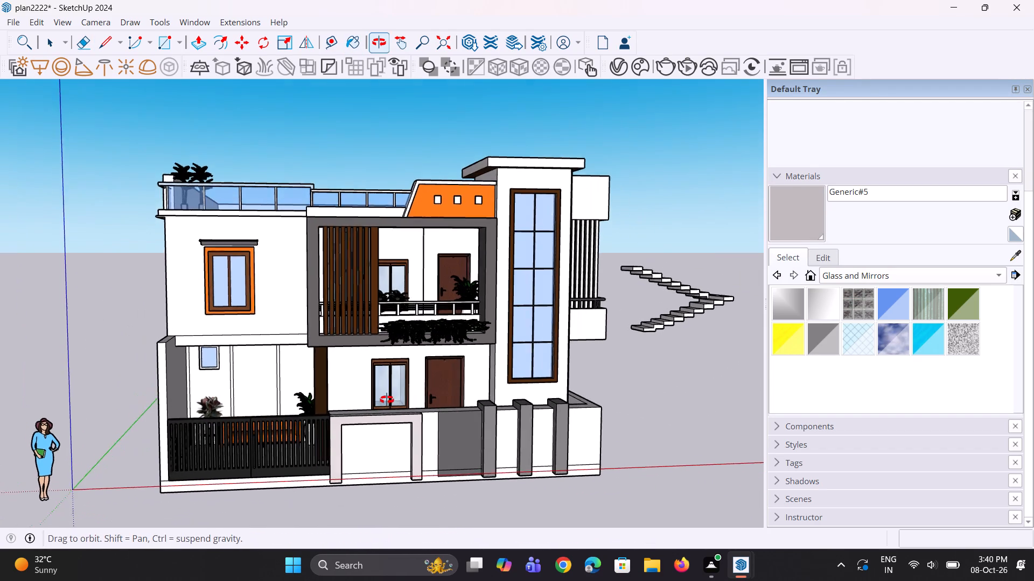
middle_drag(387, 400, 384, 400)
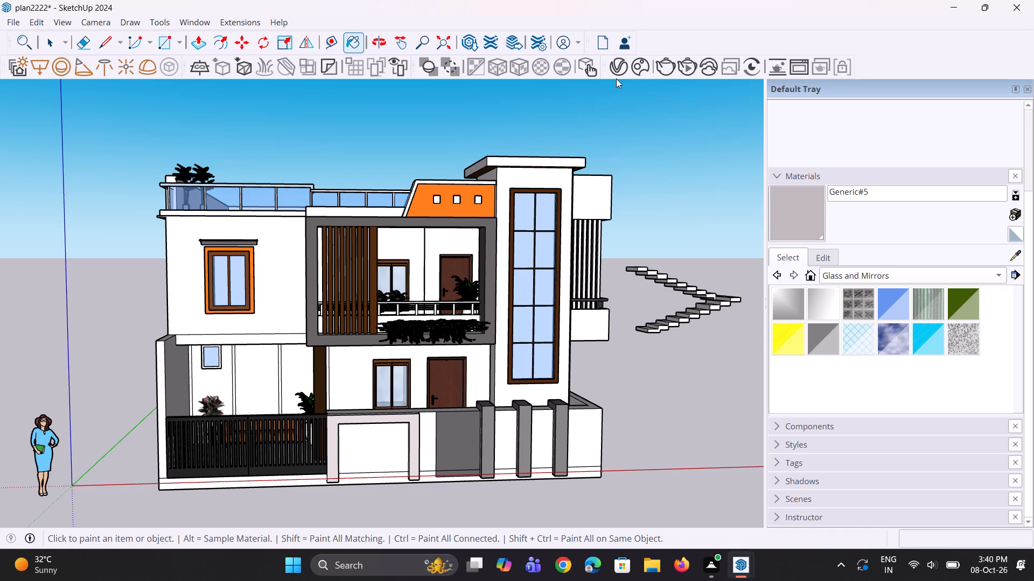
click(618, 77)
click(617, 63)
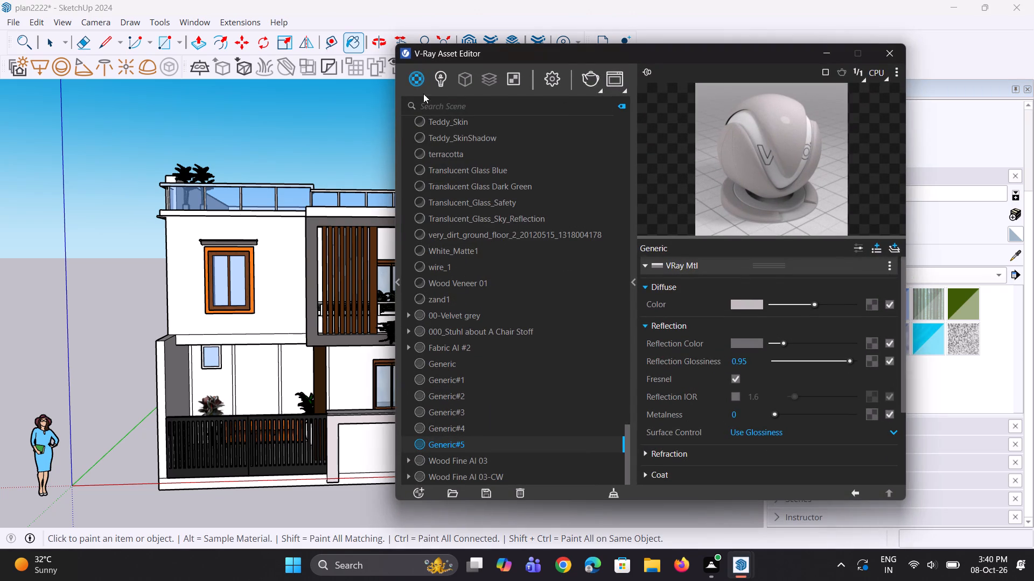
right_click(411, 83)
click(434, 100)
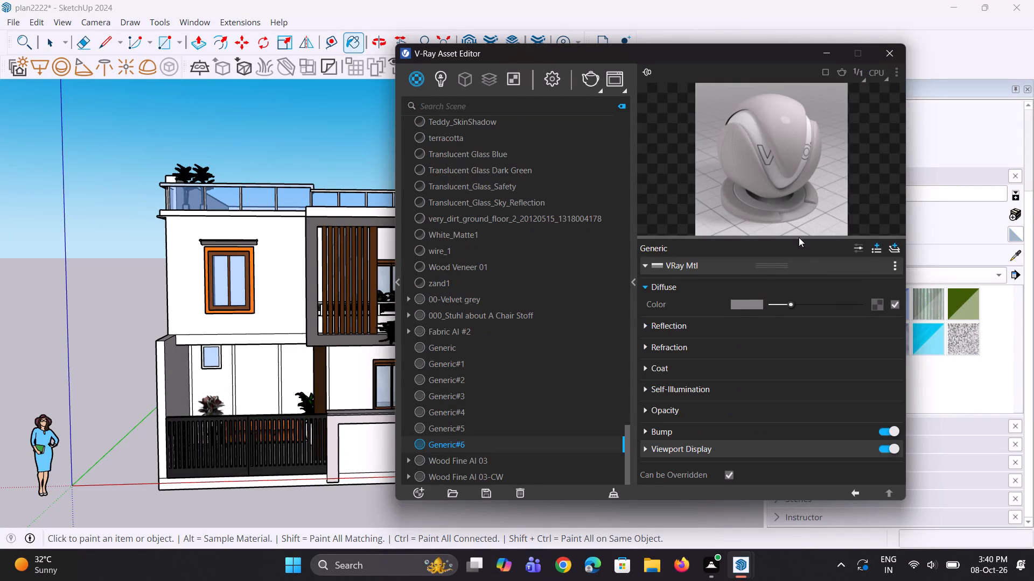
Set the new material's diffuse colour to burnt orange, about R 0.683, G 0.348, B 0.162.
click(739, 303)
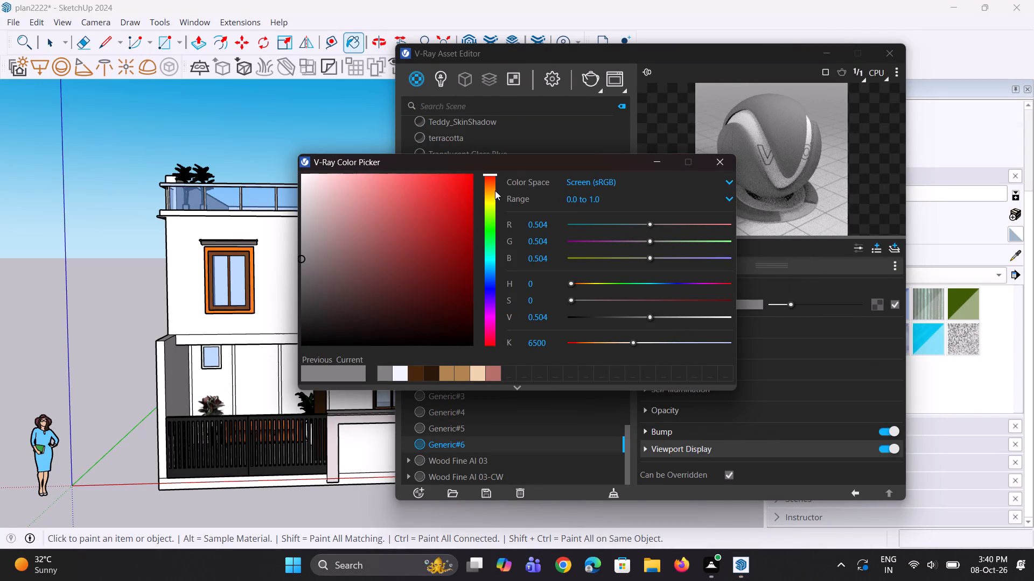
drag(492, 174, 497, 185)
drag(354, 231, 413, 244)
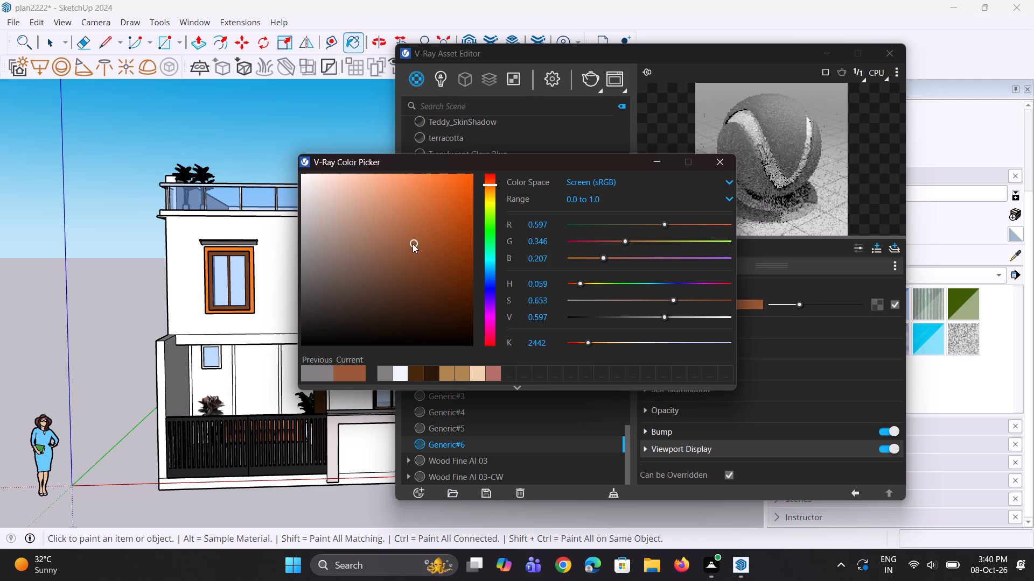
drag(413, 244, 413, 199)
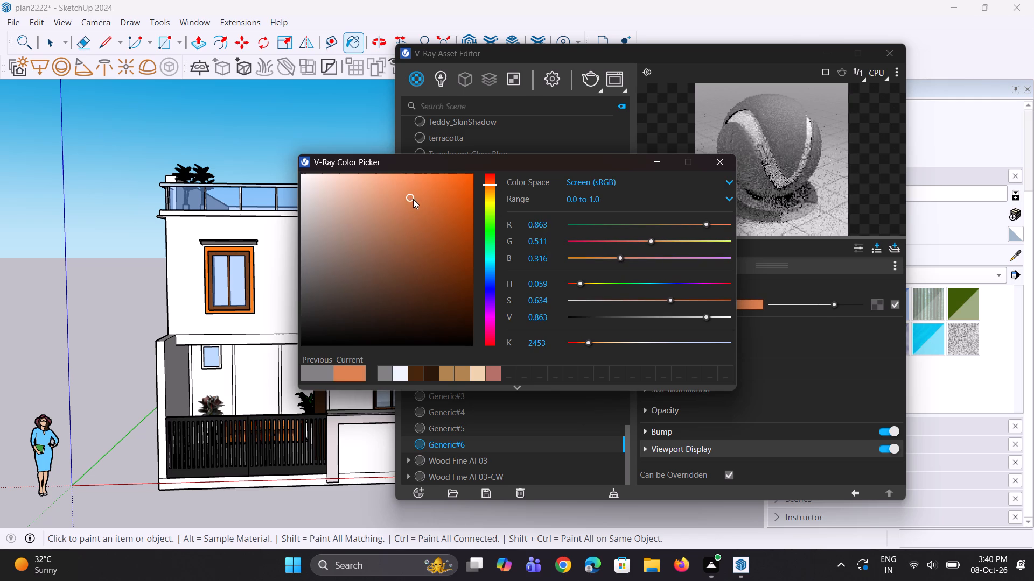
drag(413, 199, 421, 194)
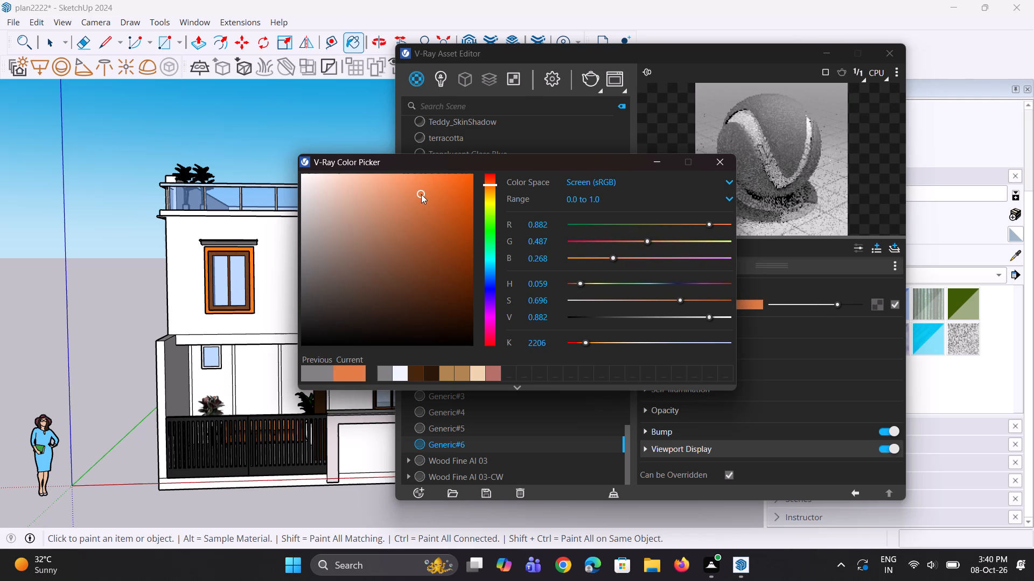
drag(421, 194, 432, 186)
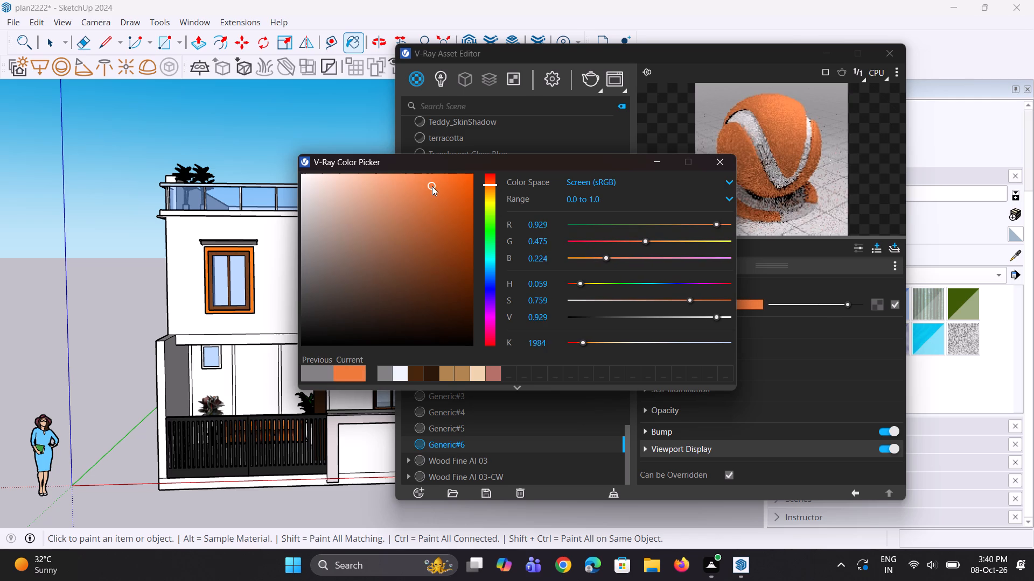
drag(432, 186, 423, 197)
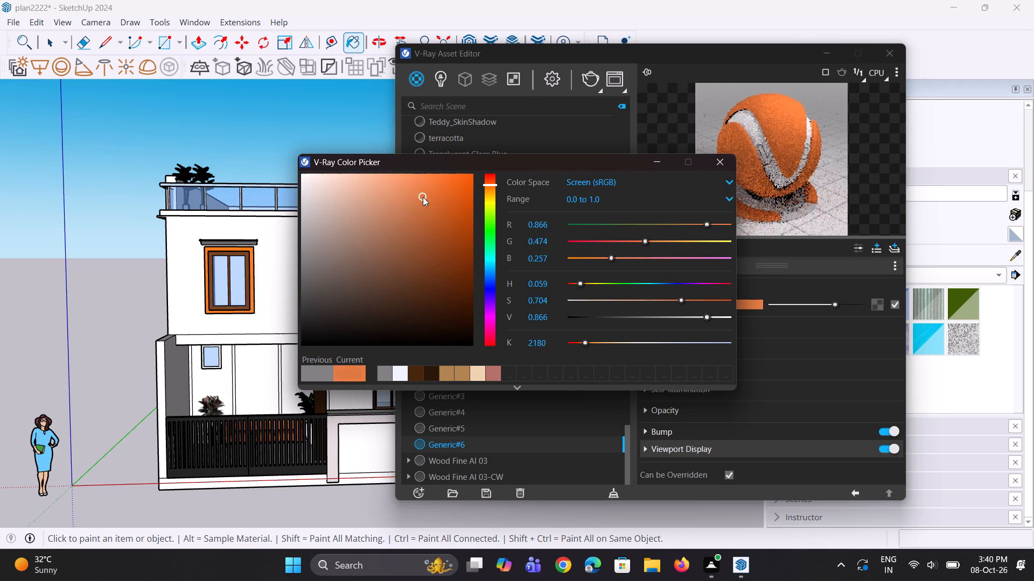
drag(423, 197, 446, 259)
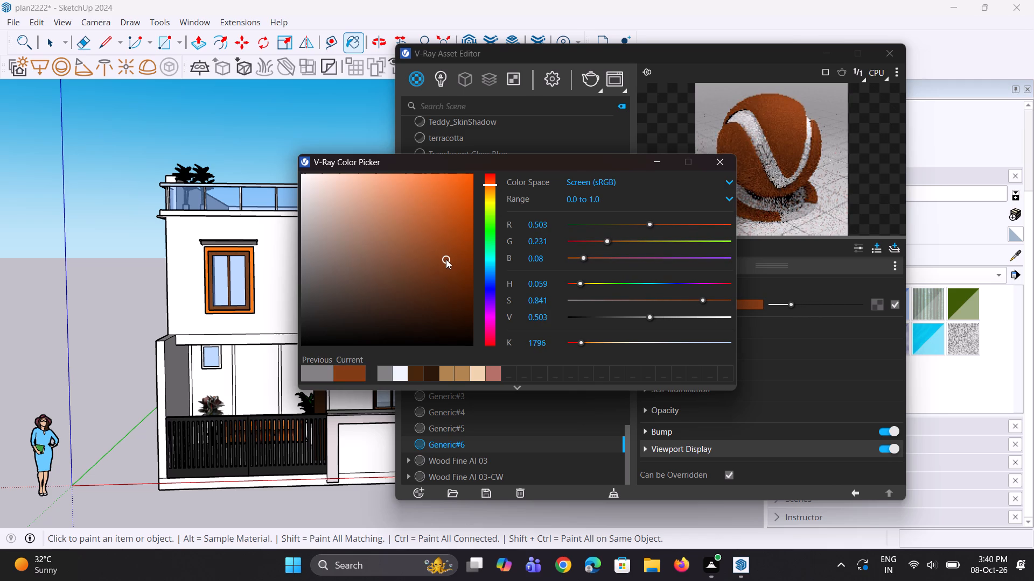
drag(446, 259, 424, 264)
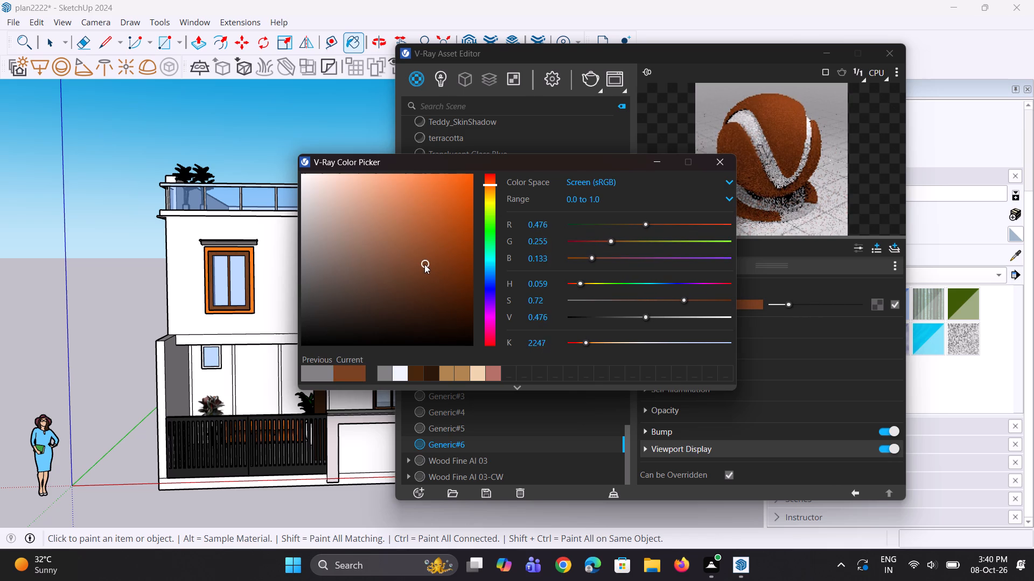
drag(424, 264, 412, 247)
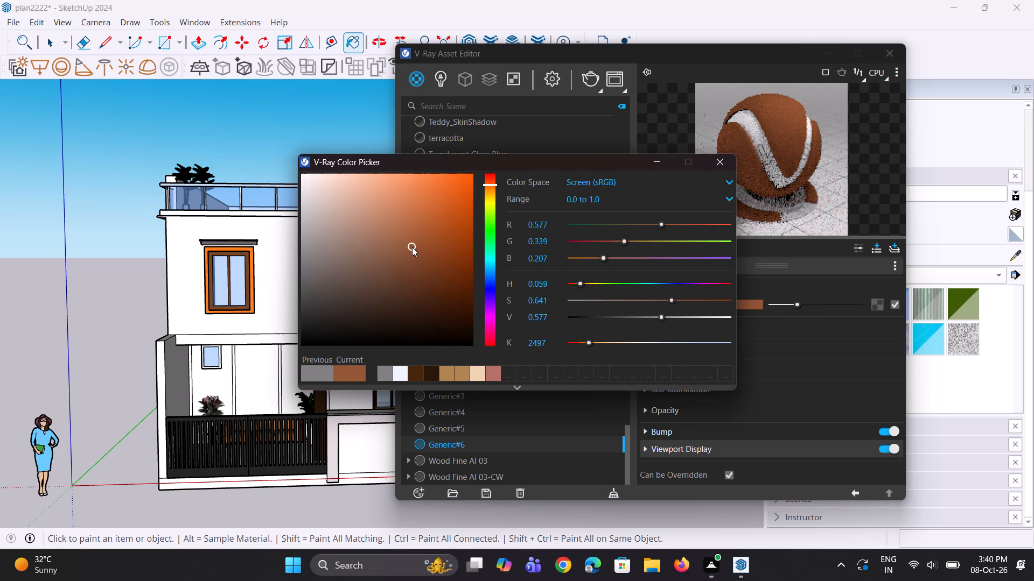
drag(412, 247, 420, 239)
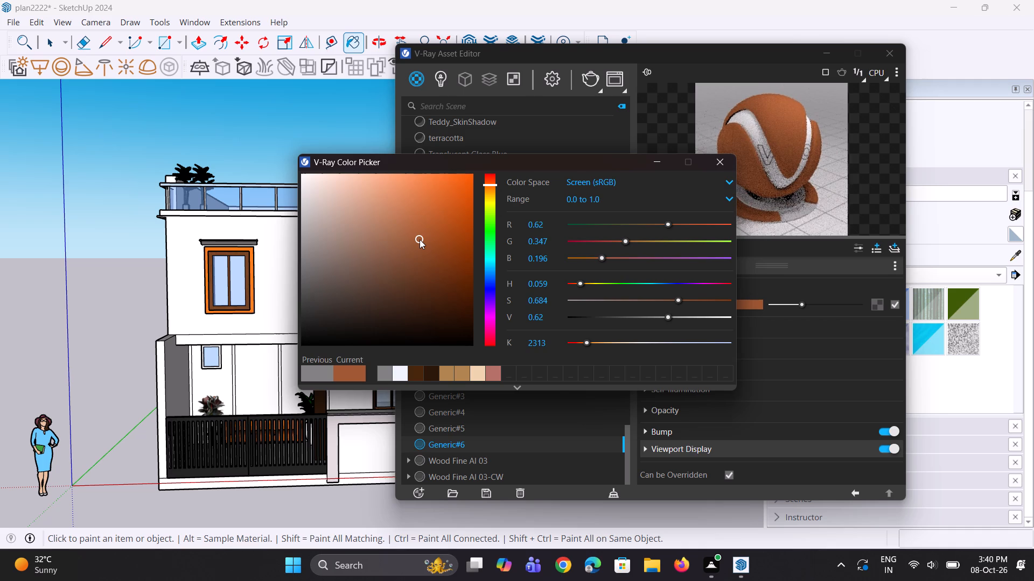
drag(420, 239, 432, 233)
click(432, 233)
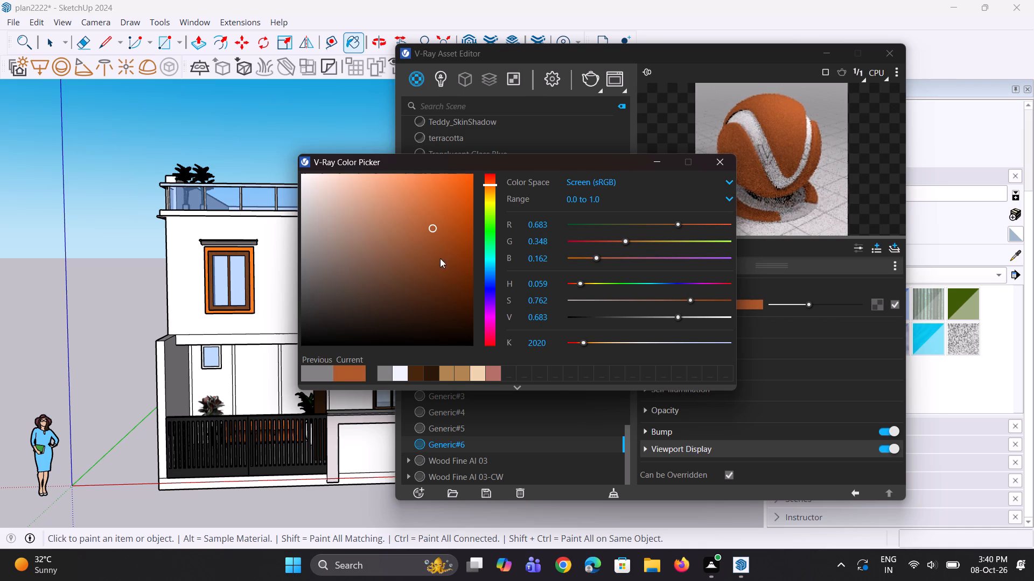
click(651, 157)
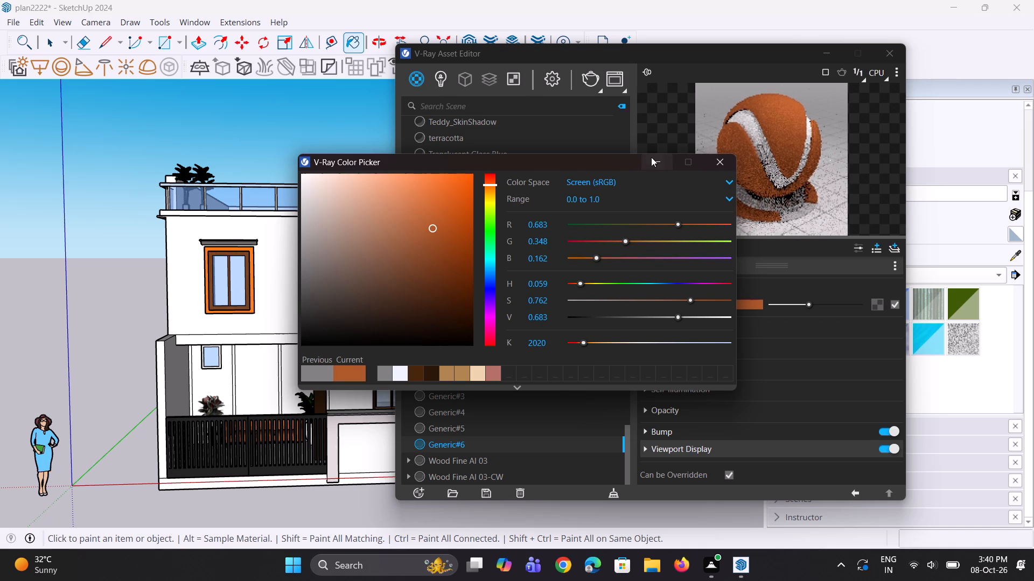
Give the burnt orange material a dark grey reflection colour and a reflection glossiness of 0.95.
click(661, 326)
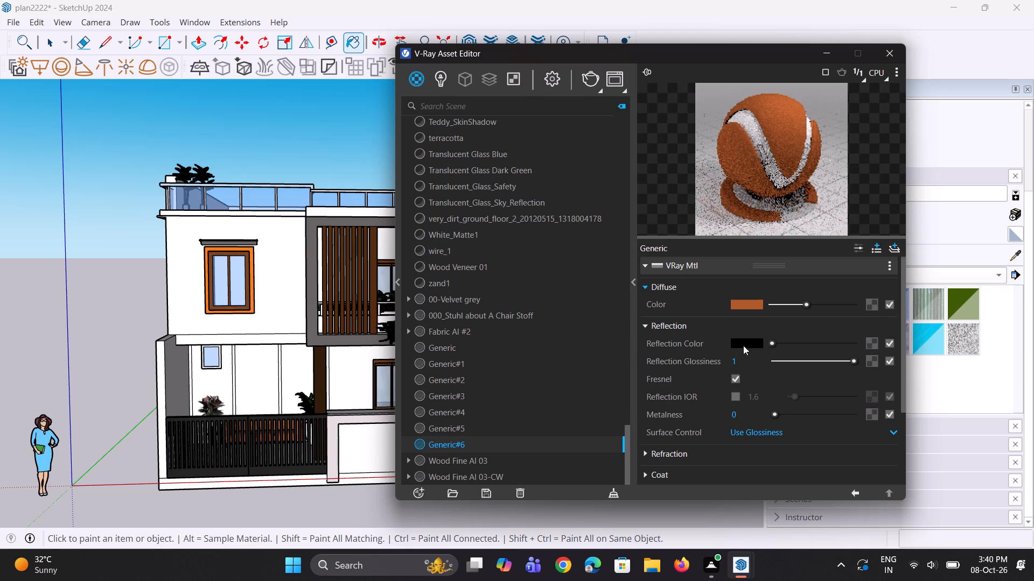
drag(772, 344, 782, 345)
drag(756, 355, 693, 363)
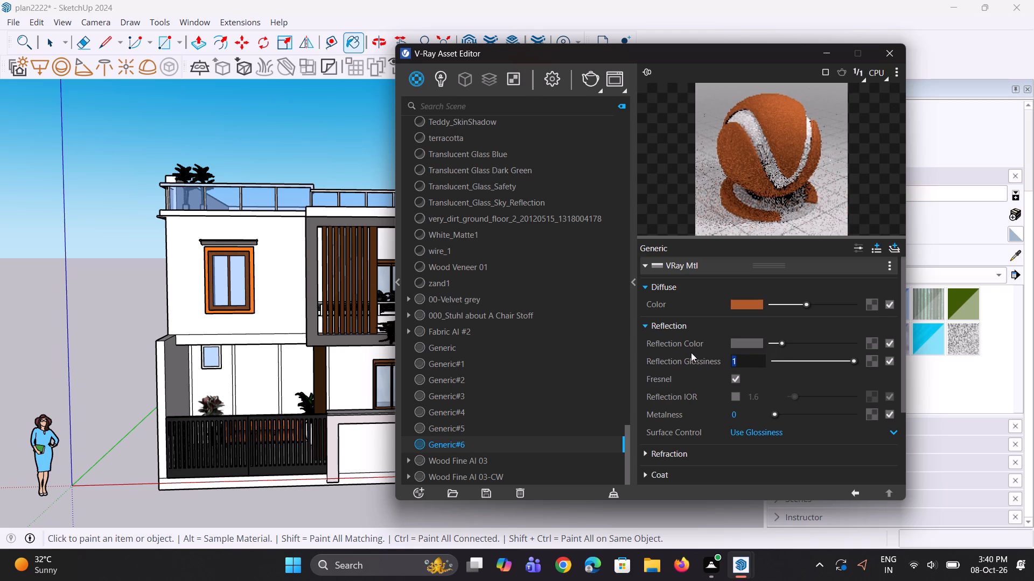
text(0.95)
key(Return)
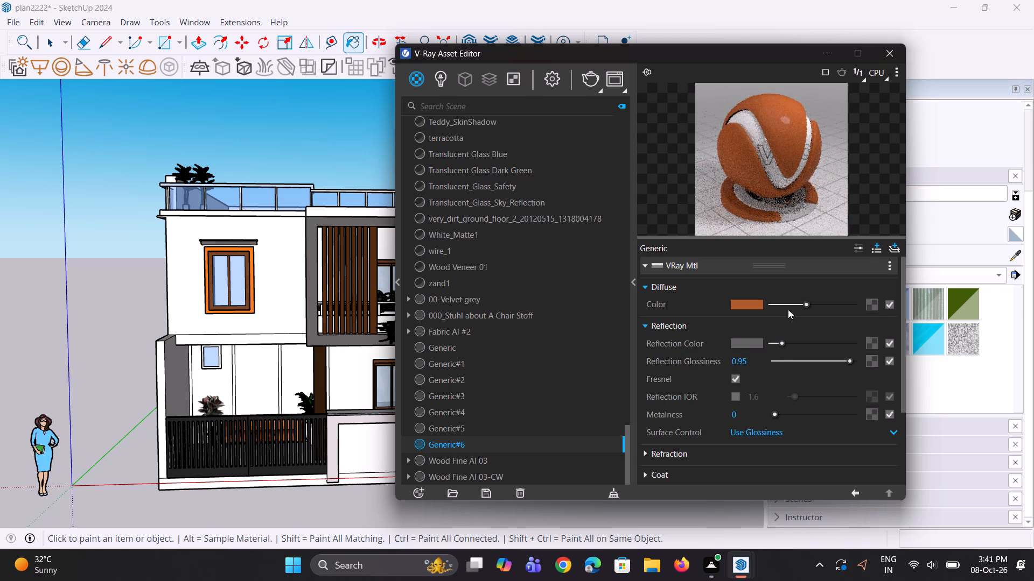
click(762, 186)
click(762, 186)
click(828, 54)
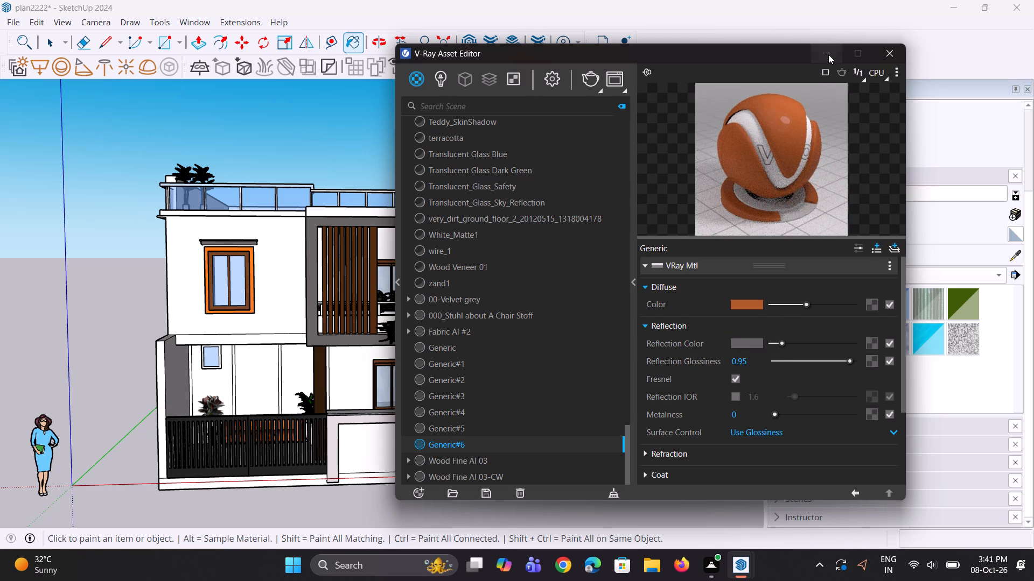
Paint the front and inner side faces of the outermost vertical slat on the side balcony with Generic#6.
click(807, 203)
scroll(619, 252, up, 5)
middle_drag(602, 258, 601, 259)
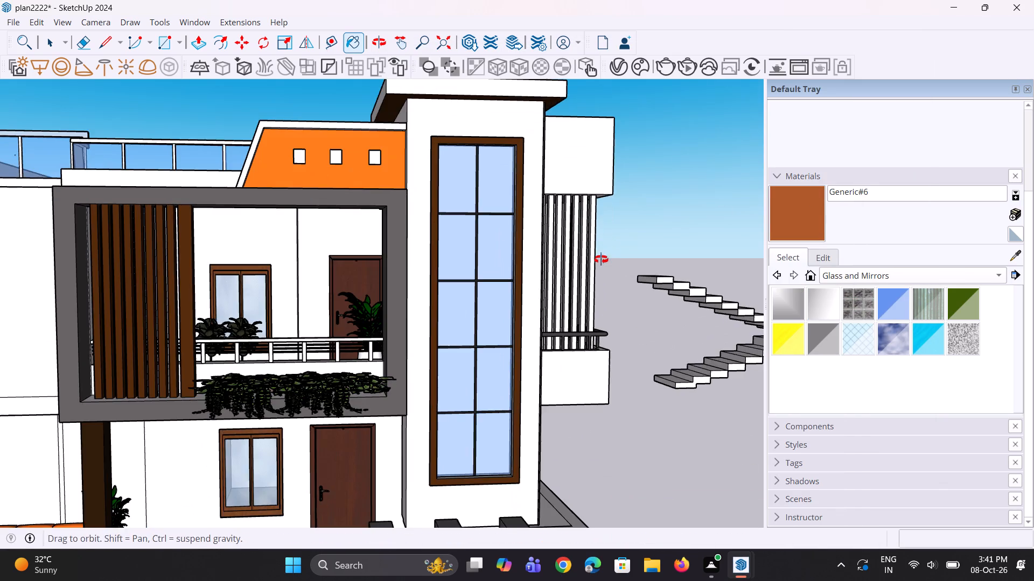
middle_drag(601, 259, 561, 270)
scroll(579, 273, up, 4)
click(610, 269)
scroll(600, 268, up, 1)
middle_drag(603, 268, 607, 281)
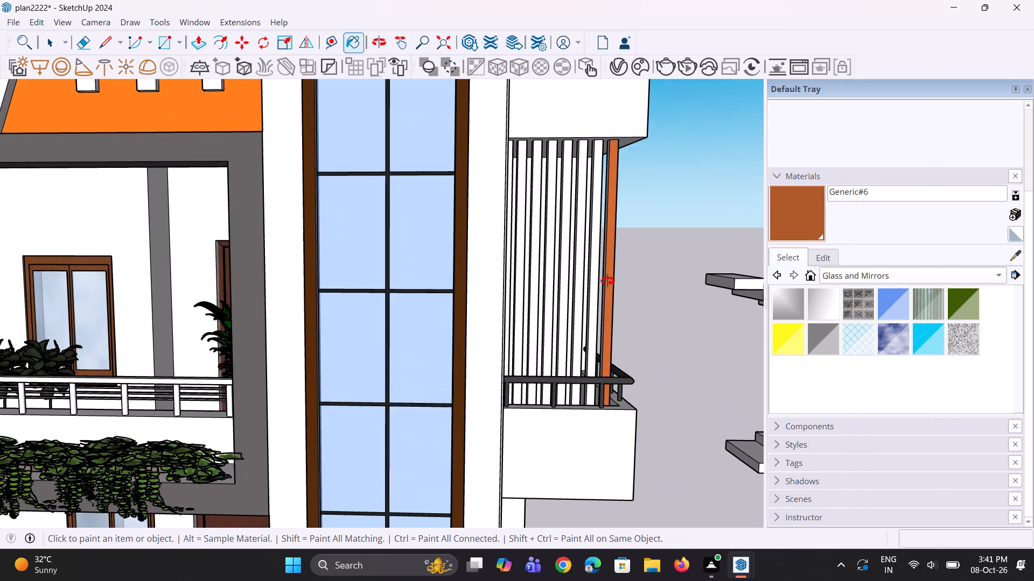
middle_drag(607, 281, 610, 295)
scroll(610, 275, up, 8)
middle_drag(605, 266, 618, 266)
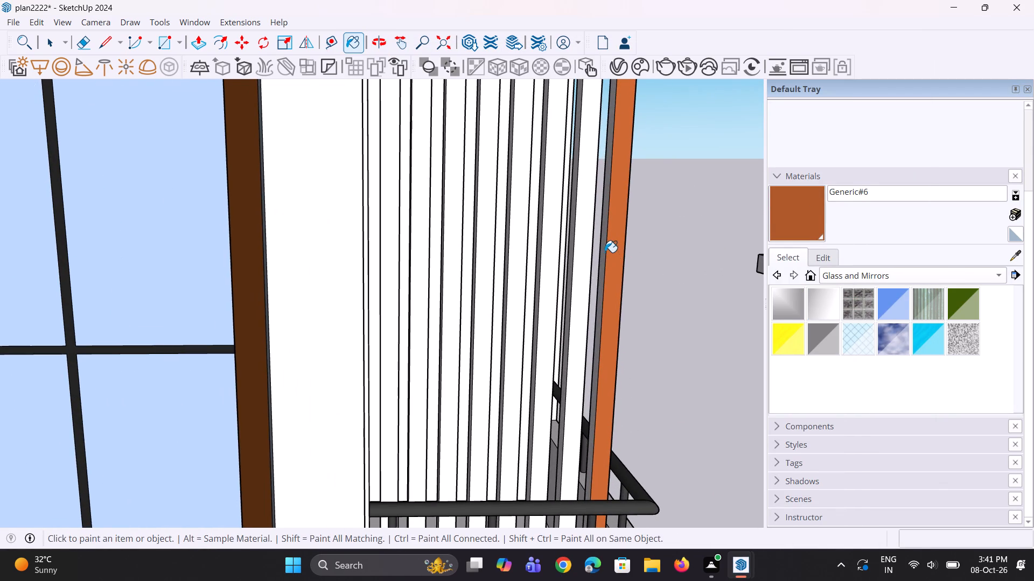
click(604, 250)
Paint the front and side faces of the second and third side-balcony slats, counting from the outer end, with Generic#6.
click(572, 268)
click(577, 267)
click(569, 260)
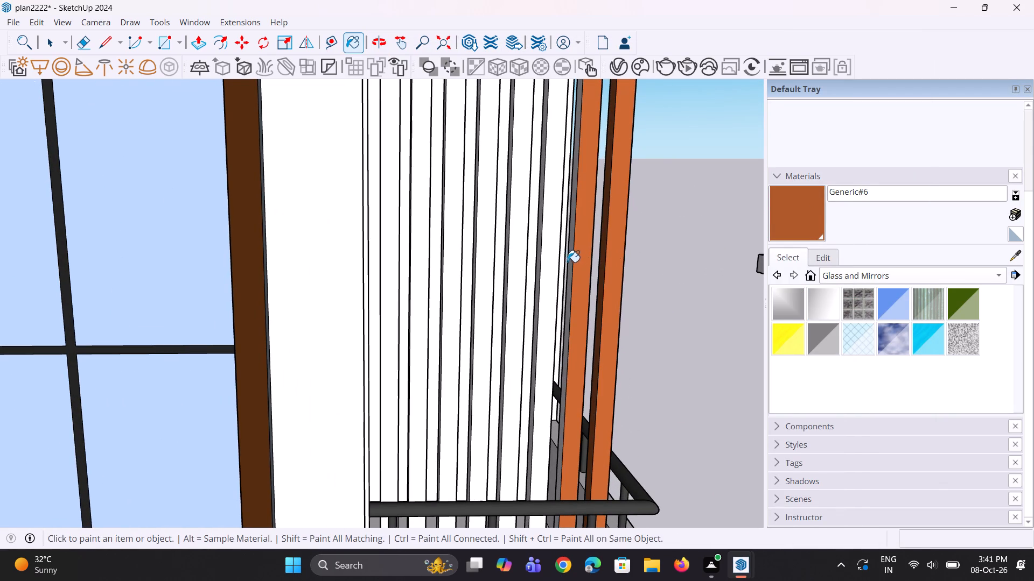
click(567, 266)
click(571, 267)
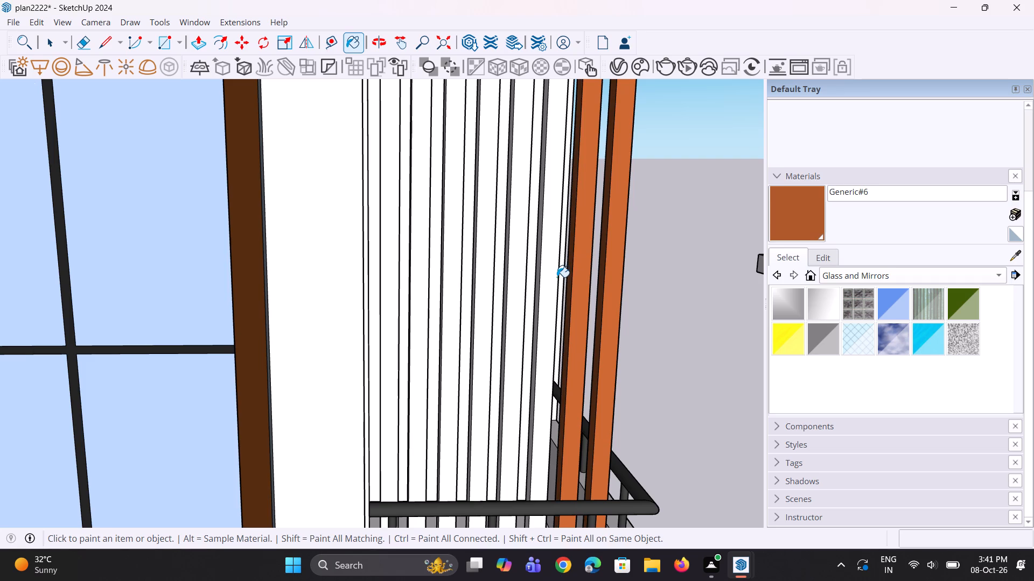
click(557, 277)
middle_drag(558, 280, 574, 280)
scroll(555, 268, up, 3)
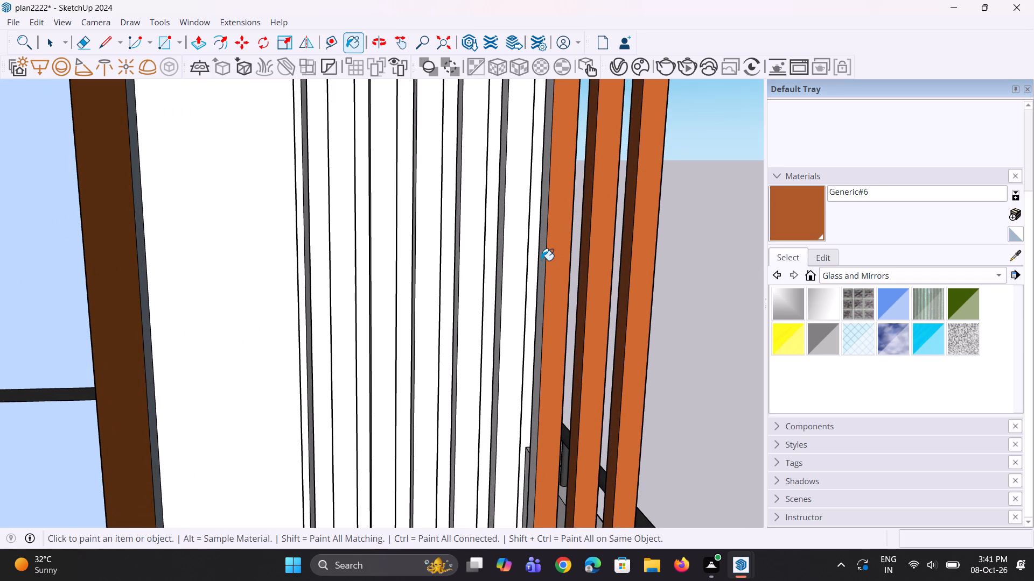
click(541, 260)
Paint the front and side faces of the fourth and fifth side-balcony slats with Generic#6.
click(513, 288)
middle_drag(530, 291, 537, 290)
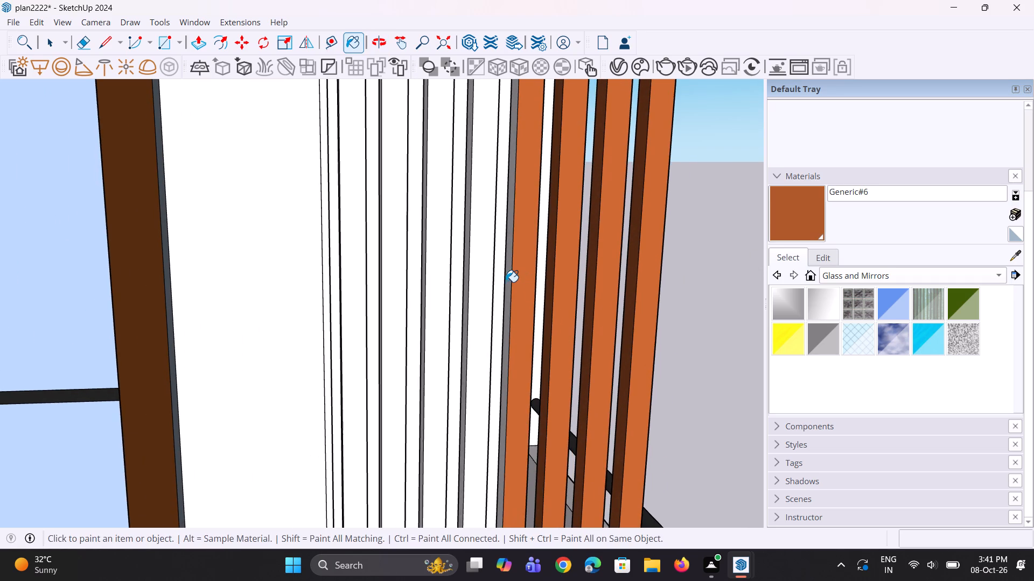
scroll(506, 282, up, 1)
click(507, 282)
click(463, 300)
click(471, 303)
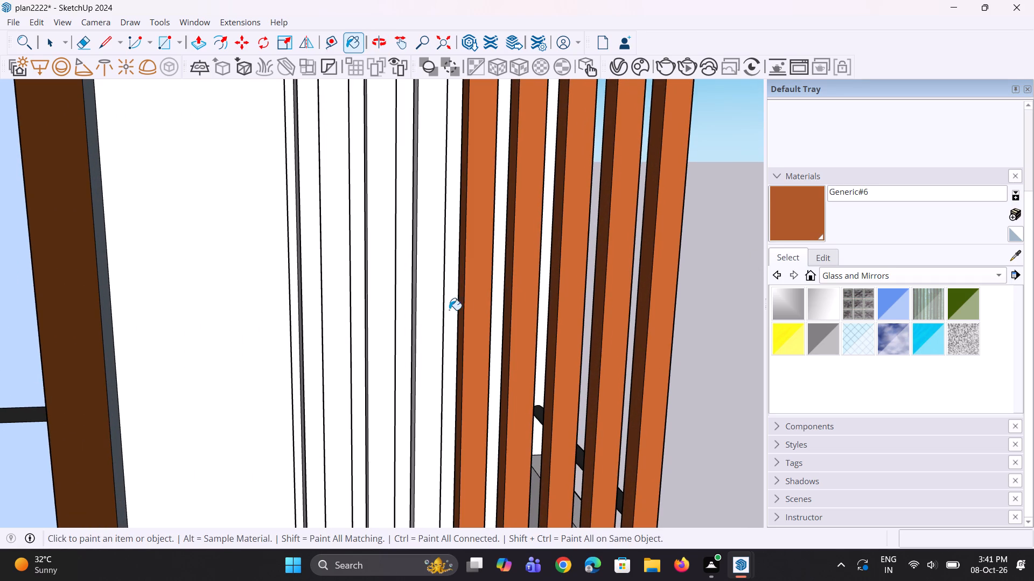
Paint the front faces of the sixth, seventh and eighth side-balcony slats and the seventh slat's side face with Generic#6.
click(435, 307)
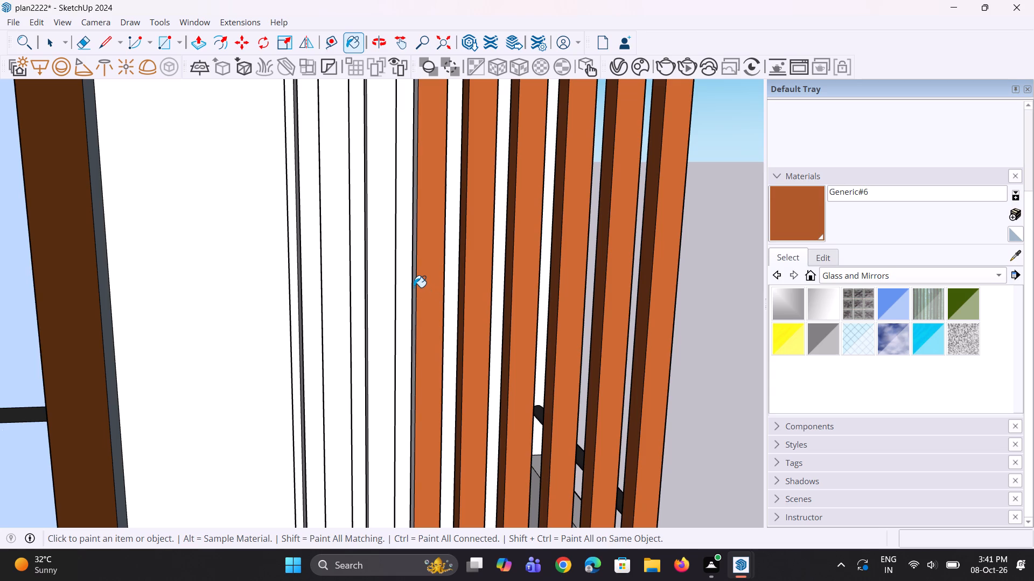
click(414, 287)
middle_drag(404, 309, 415, 302)
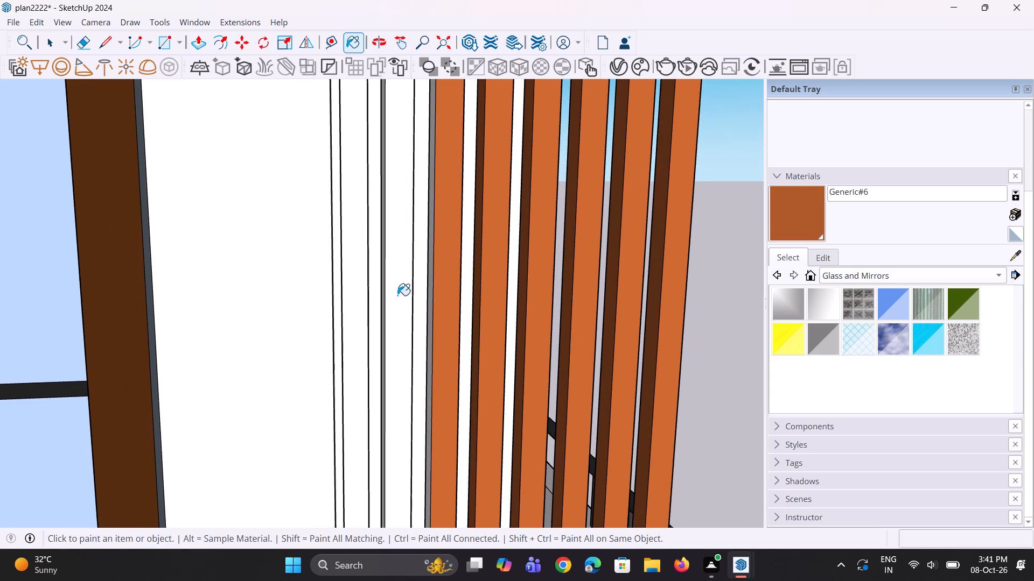
click(394, 295)
click(382, 289)
click(383, 293)
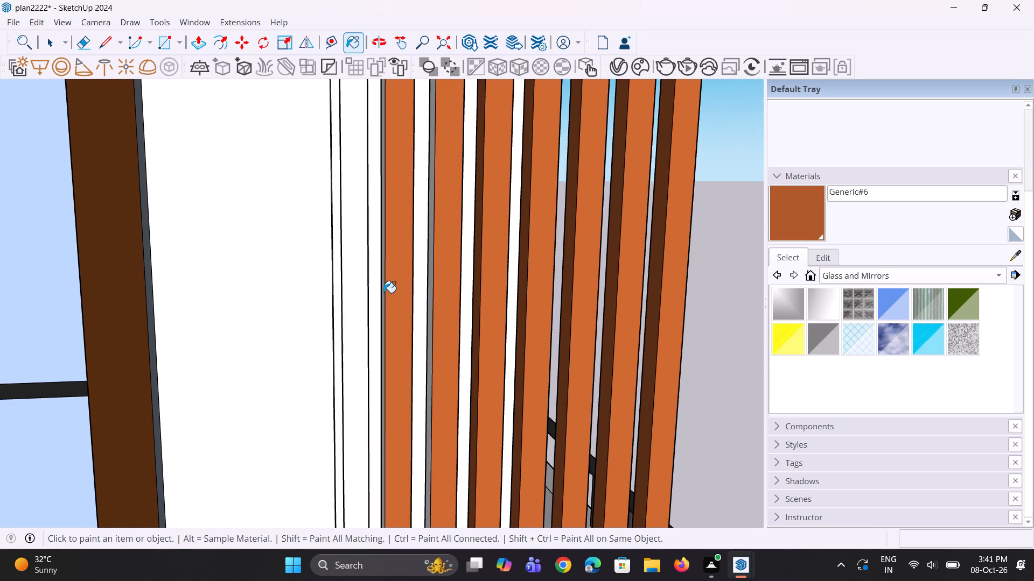
click(363, 307)
Paint the remaining inner side faces of the sixth and eighth side-balcony slats, counting from the outer end, with Generic#6.
middle_drag(386, 309, 366, 318)
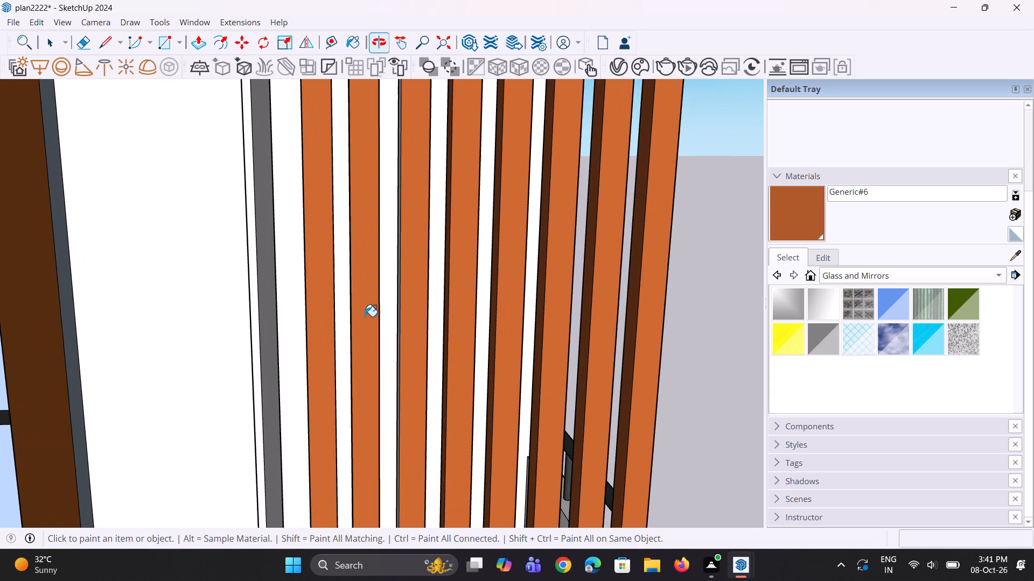
scroll(321, 282, up, 4)
middle_drag(331, 289, 368, 307)
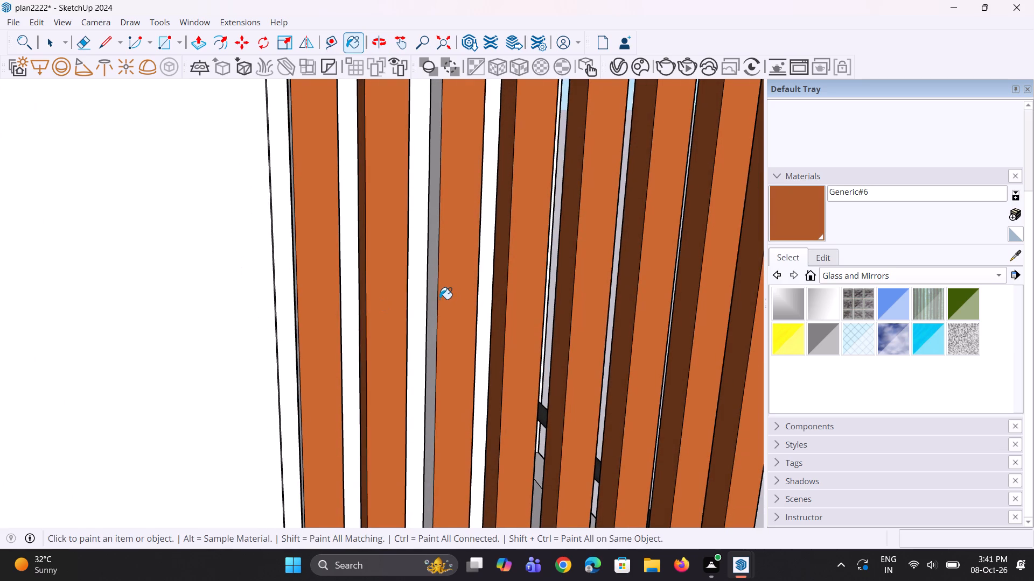
click(429, 292)
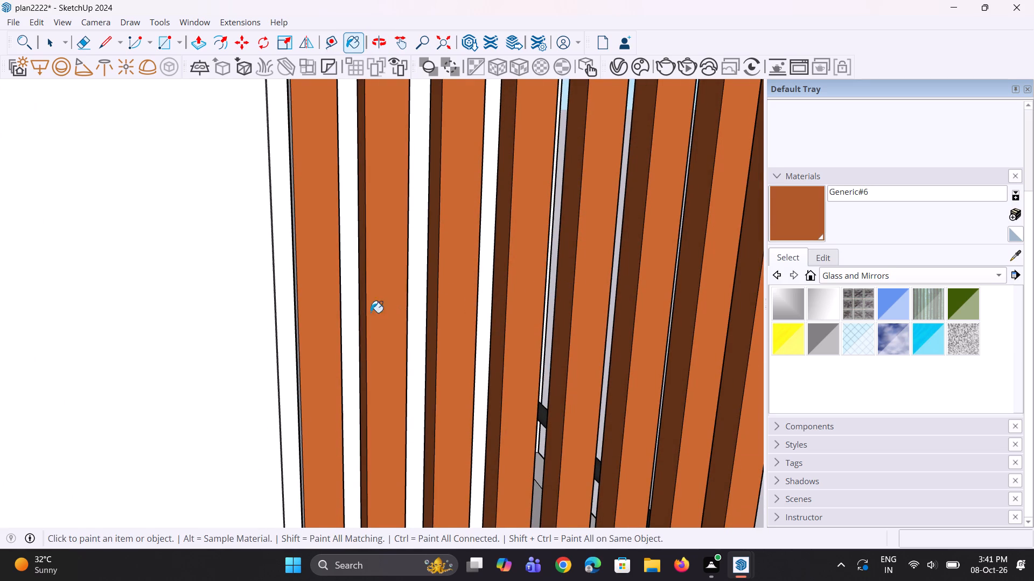
click(294, 285)
click(295, 288)
Paint the opposite, outward-facing side faces of all eight side-balcony slats with Generic#6.
scroll(303, 296, down, 6)
scroll(581, 303, down, 3)
middle_drag(583, 300, 527, 298)
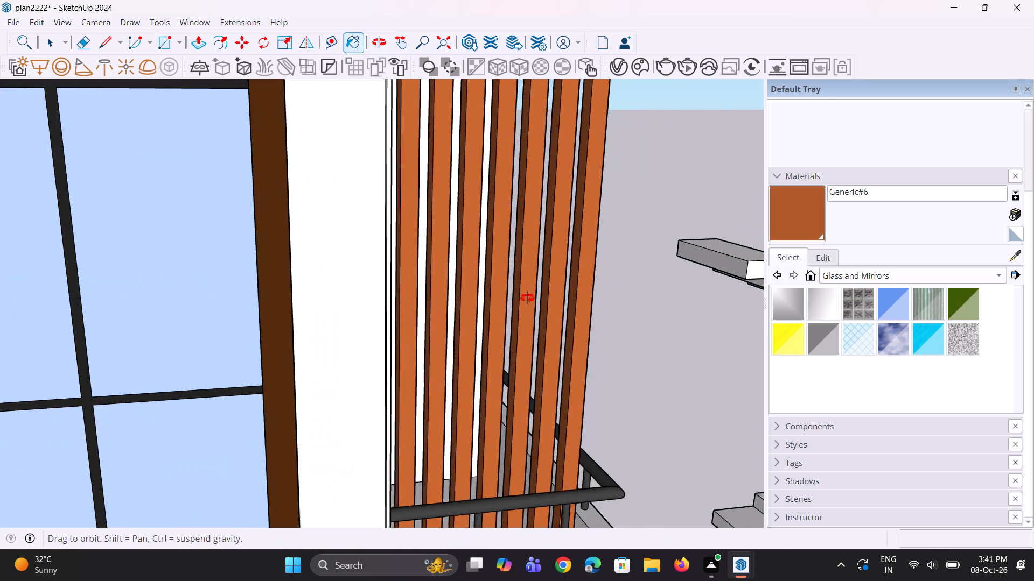
middle_drag(527, 298, 364, 302)
scroll(268, 280, up, 1)
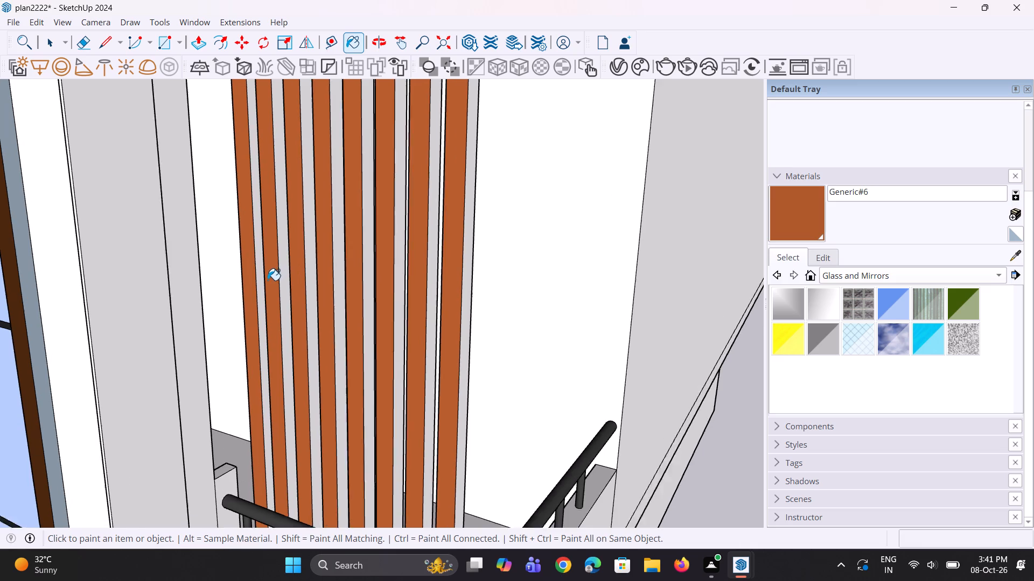
scroll(268, 280, up, 3)
click(258, 286)
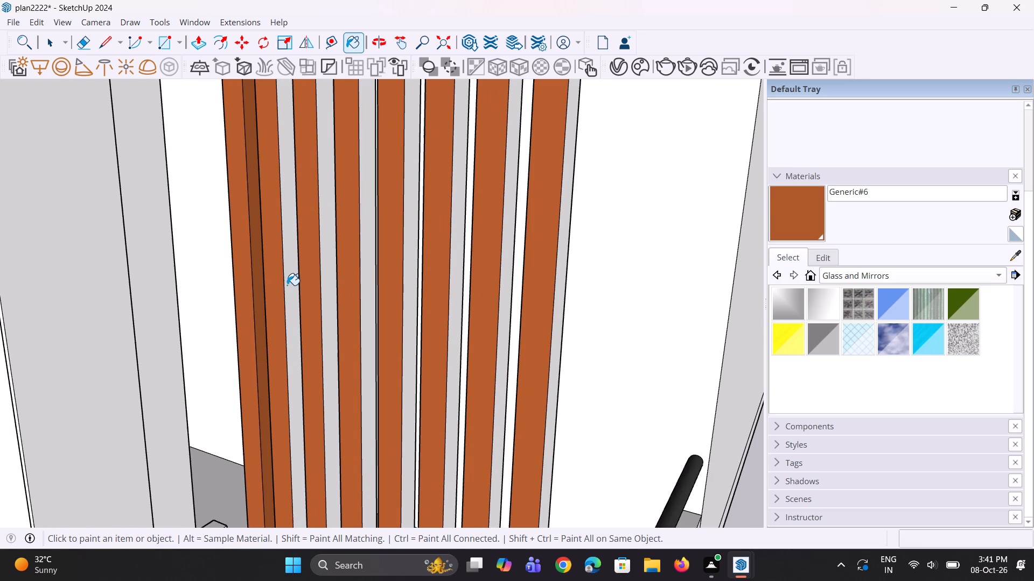
click(288, 285)
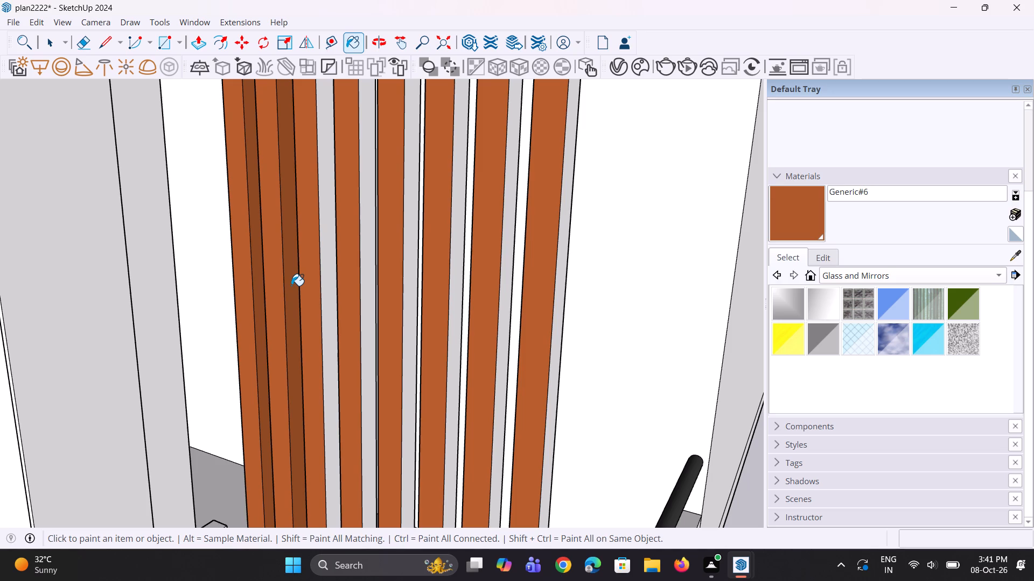
click(330, 286)
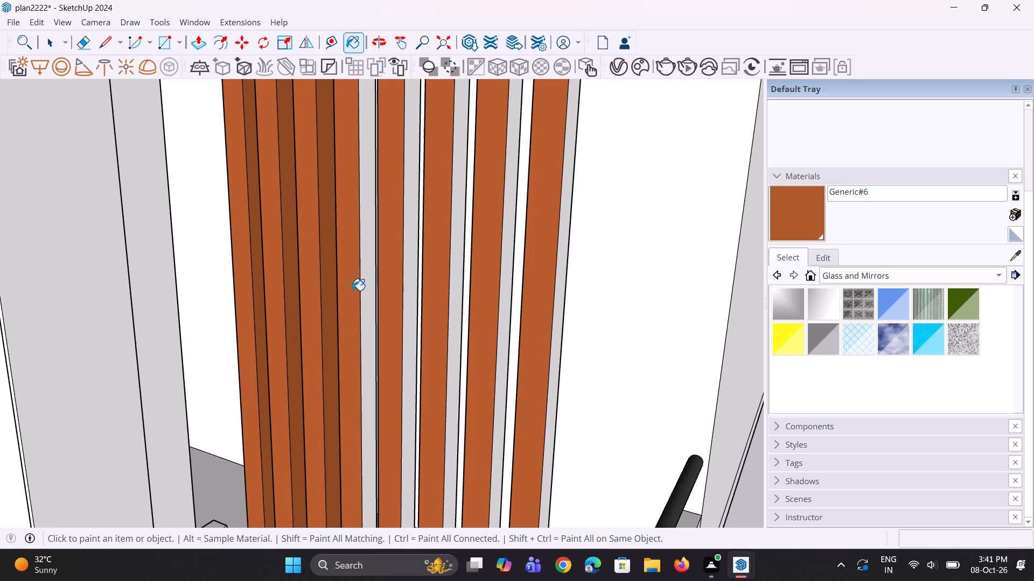
click(368, 286)
click(409, 296)
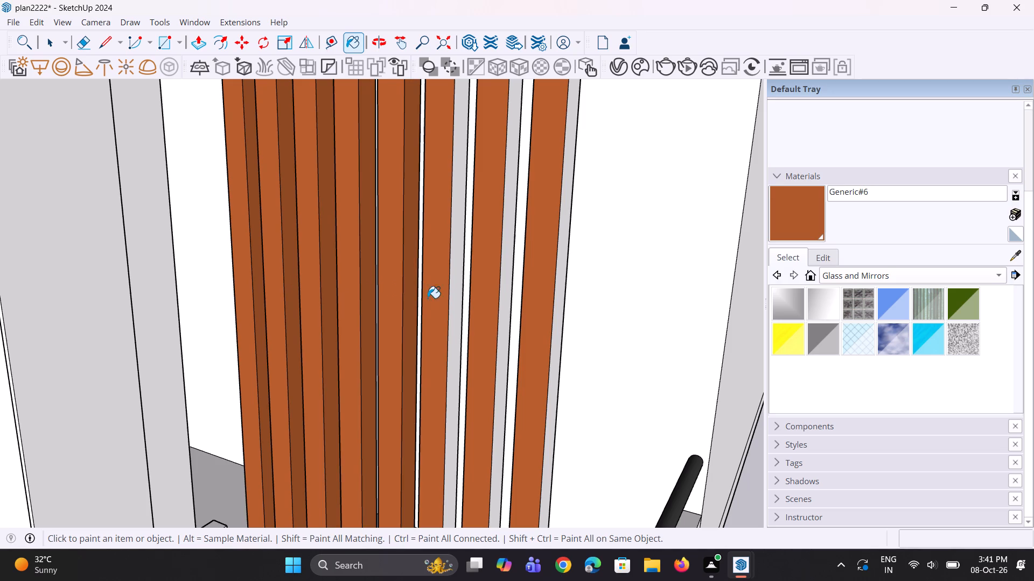
click(459, 299)
click(505, 297)
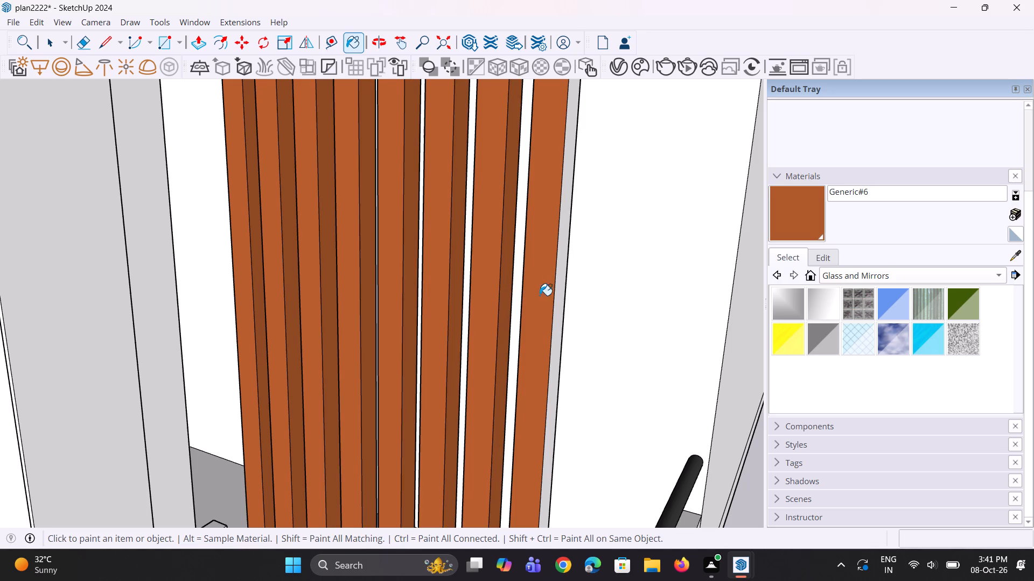
click(561, 295)
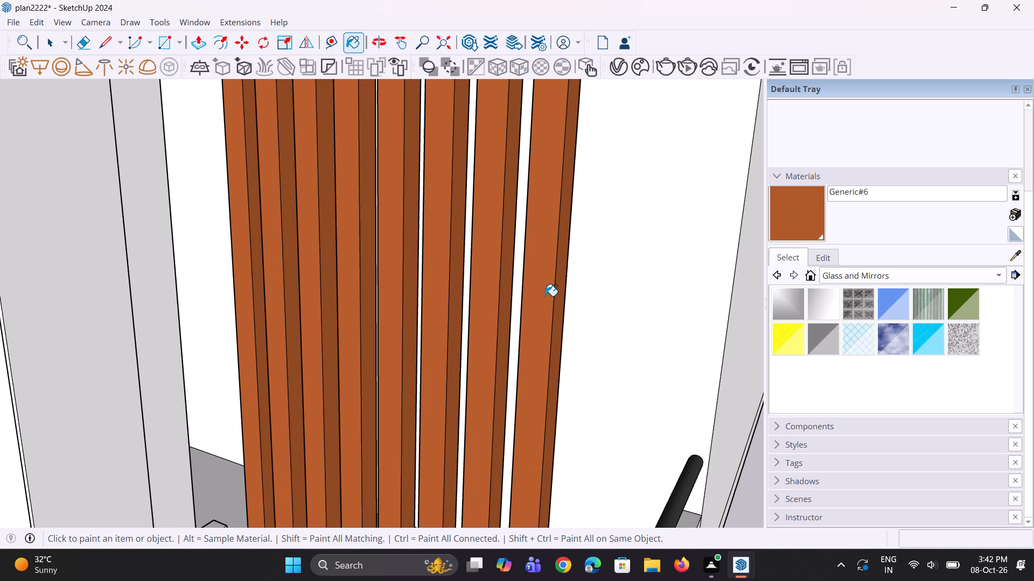
Paint the back faces of all eight side-balcony slats, facing the balcony interior, with Generic#6.
scroll(507, 325, down, 6)
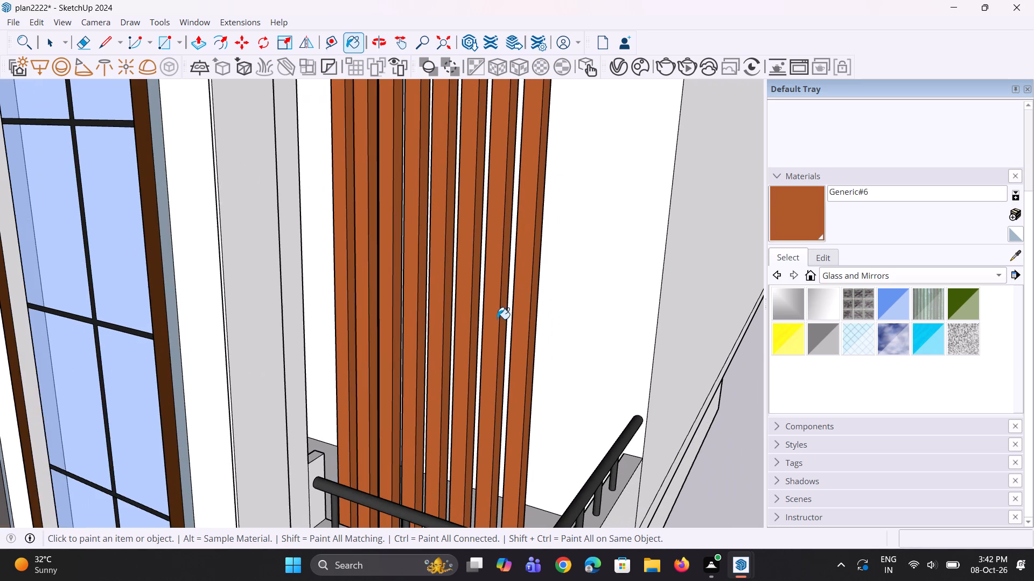
middle_drag(558, 345, 500, 365)
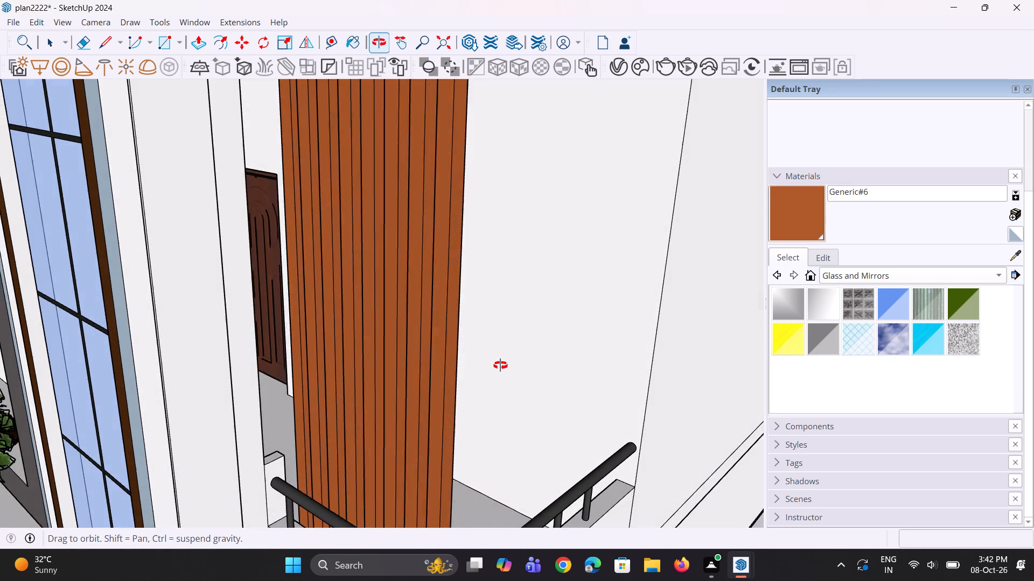
middle_drag(500, 365, 483, 374)
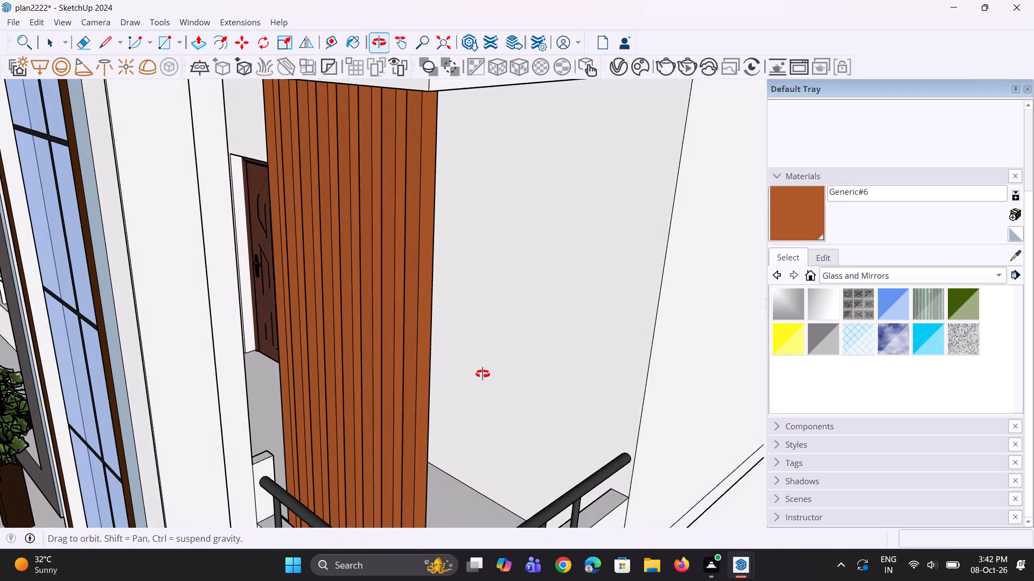
middle_drag(483, 374, 480, 376)
scroll(480, 376, down, 5)
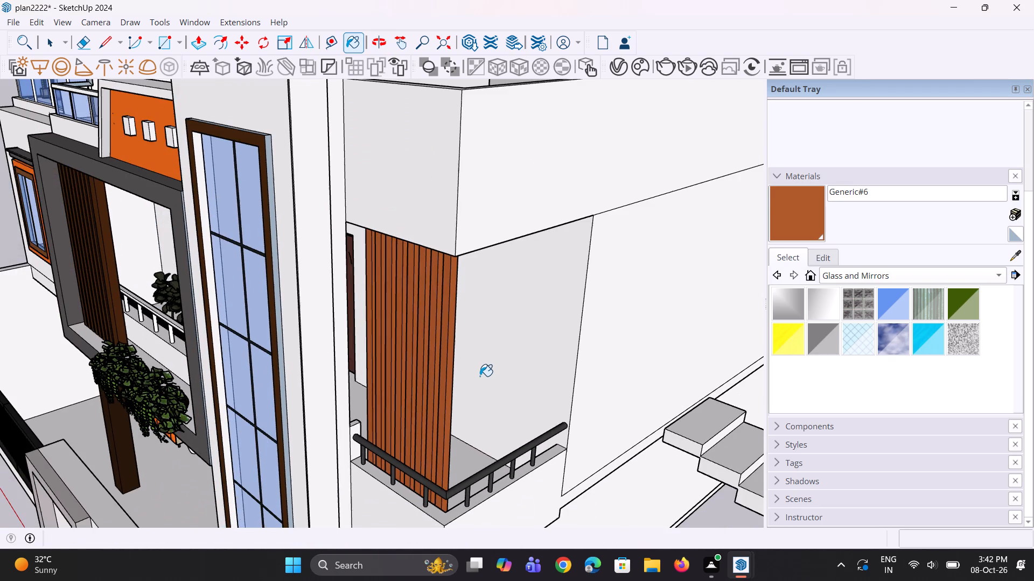
scroll(480, 376, down, 2)
middle_drag(522, 360, 295, 355)
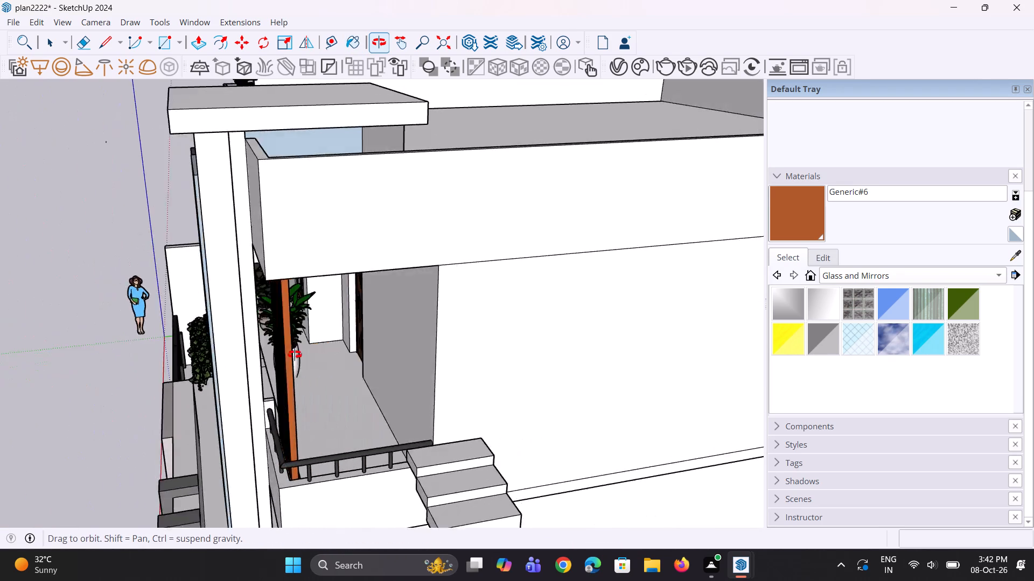
middle_drag(295, 355, 237, 350)
scroll(152, 342, up, 8)
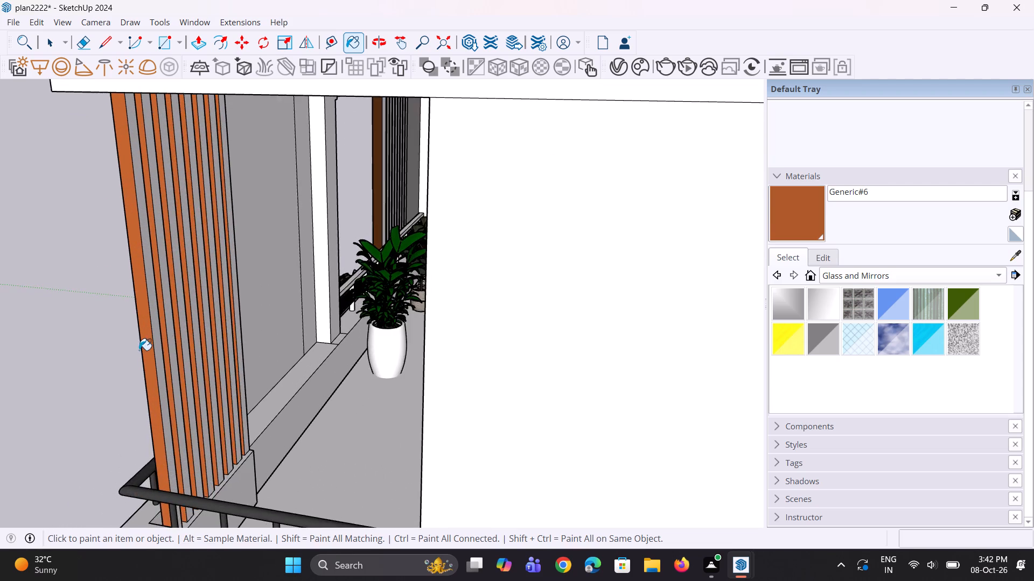
scroll(145, 349, up, 6)
click(150, 348)
click(171, 350)
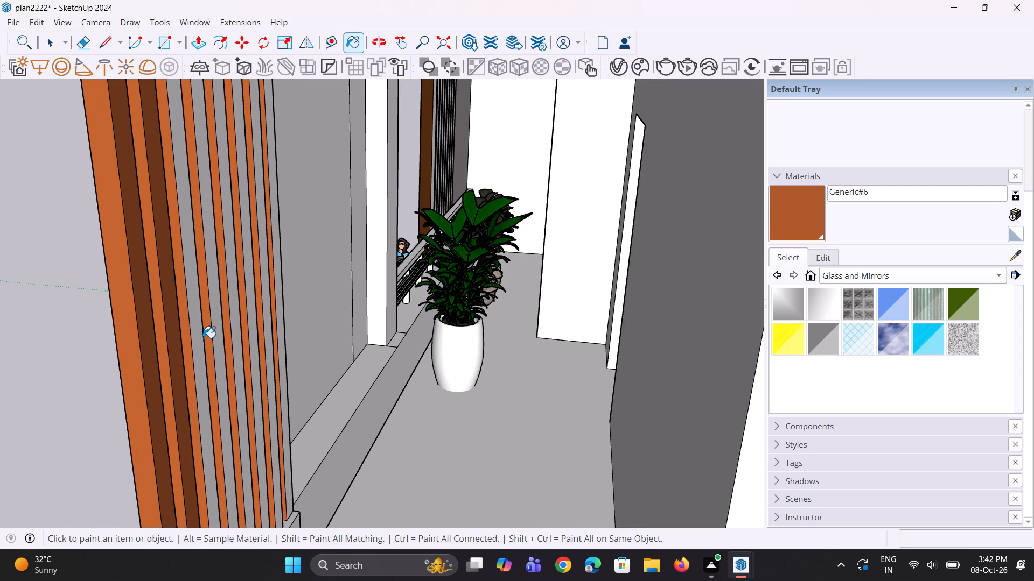
click(199, 339)
click(214, 339)
click(235, 332)
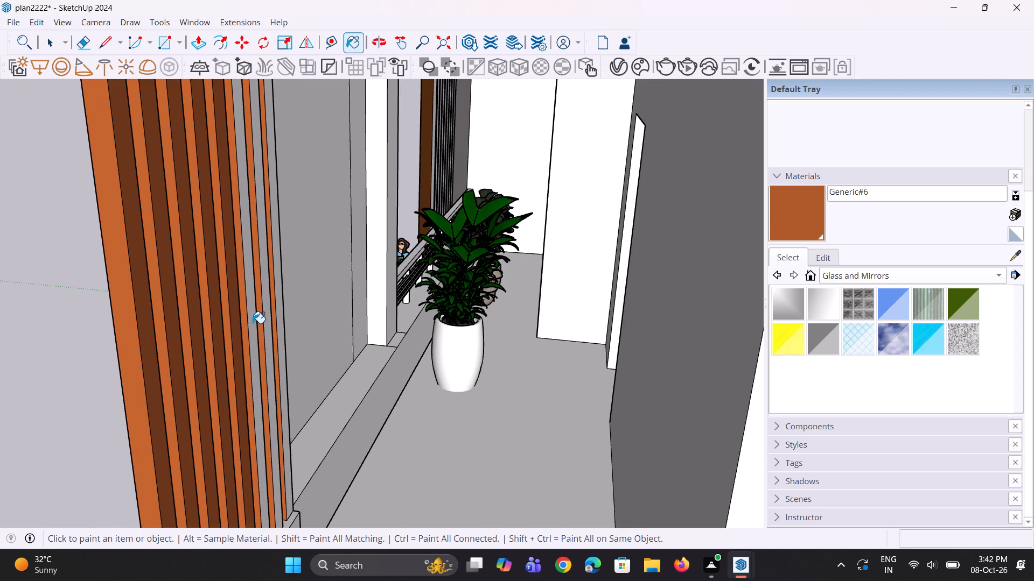
click(252, 323)
click(264, 318)
click(280, 315)
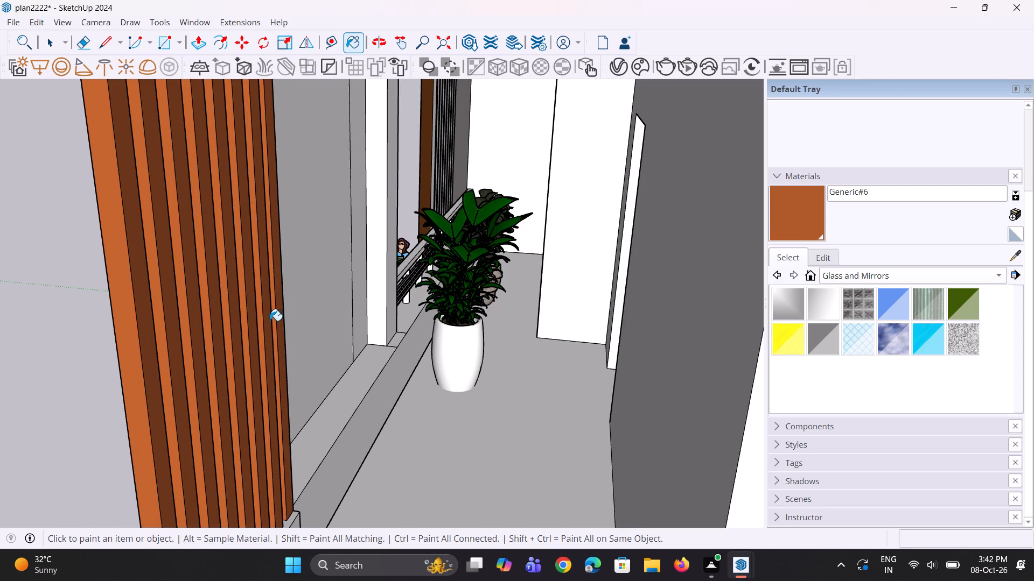
Examine the side-balcony slats and the whole front facade from several distances and angles.
scroll(270, 321, down, 9)
middle_drag(228, 355, 643, 357)
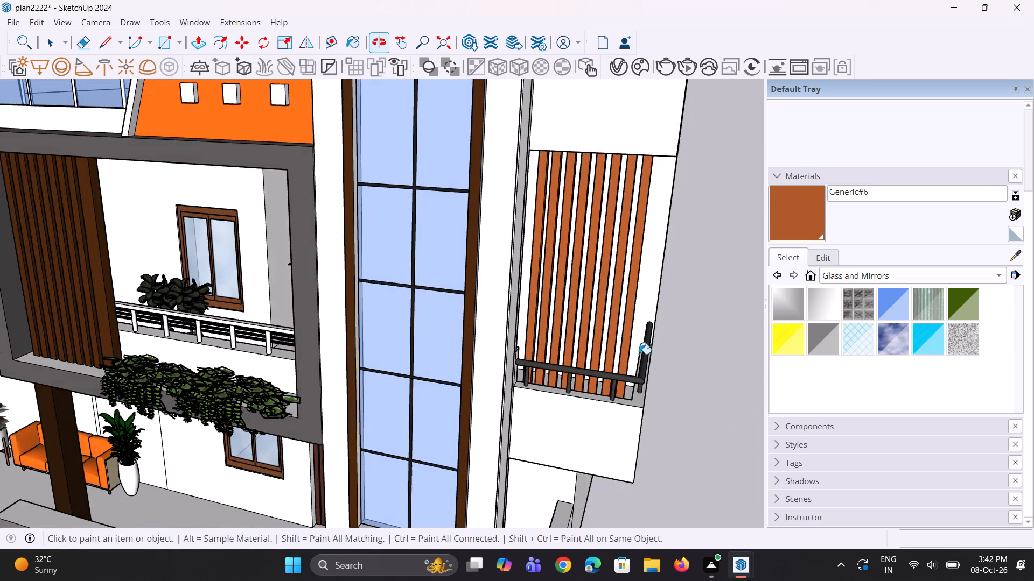
middle_drag(617, 345, 621, 313)
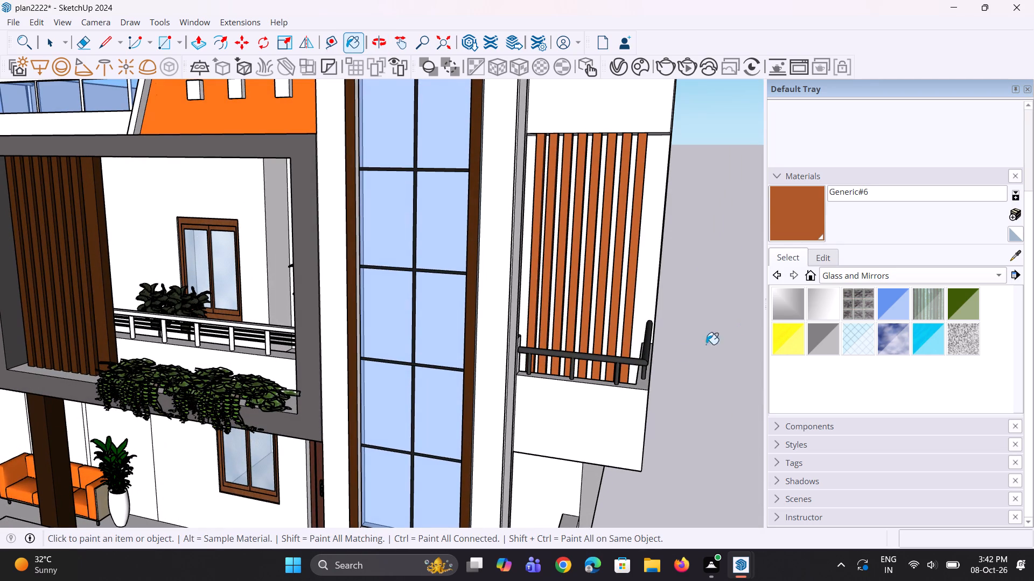
middle_drag(638, 371, 667, 369)
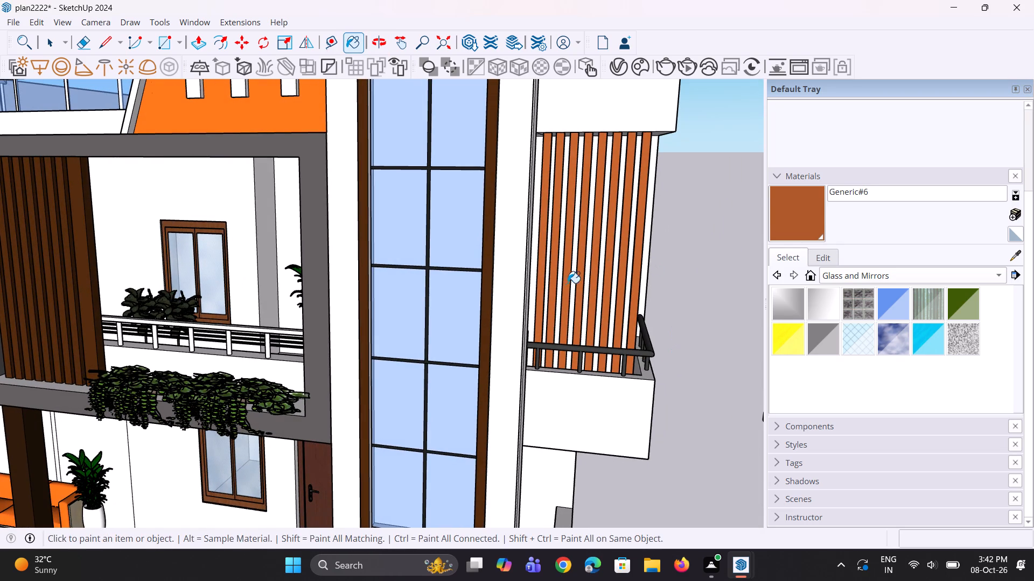
middle_drag(566, 286, 604, 287)
scroll(514, 324, down, 6)
middle_drag(512, 327, 527, 322)
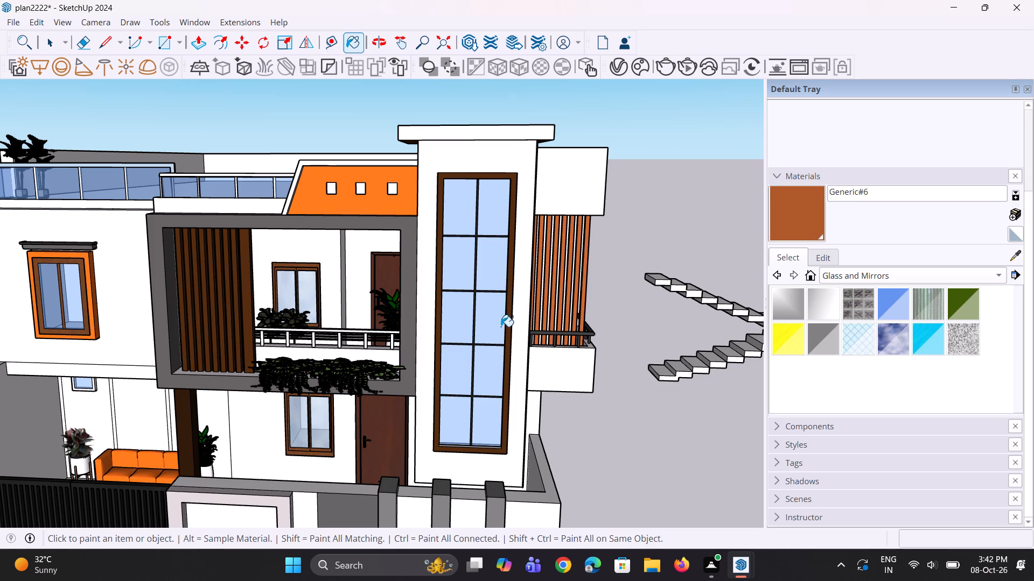
middle_drag(501, 327, 535, 321)
scroll(617, 309, up, 1)
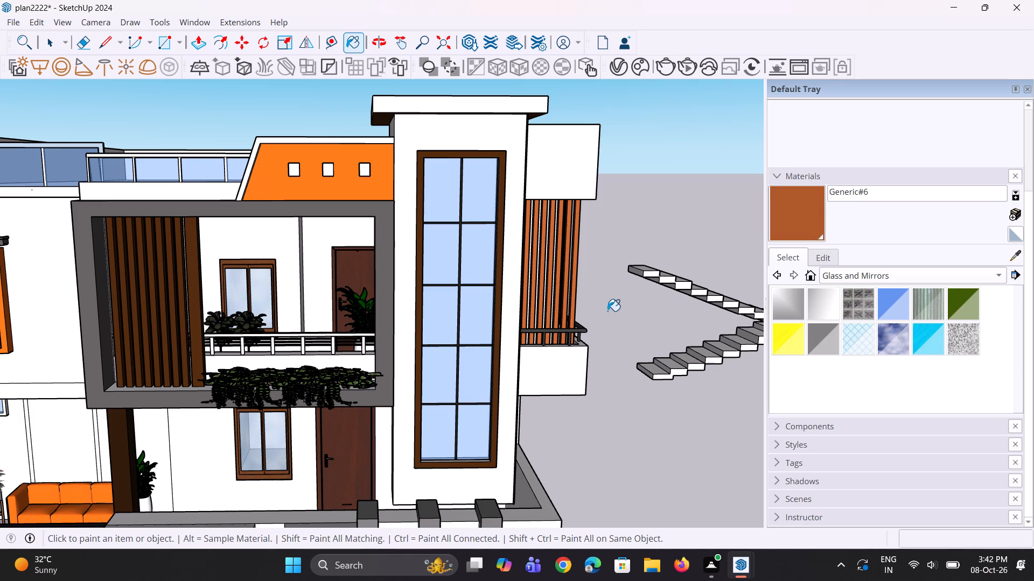
scroll(511, 292, down, 7)
middle_drag(466, 315, 451, 311)
scroll(465, 295, up, 2)
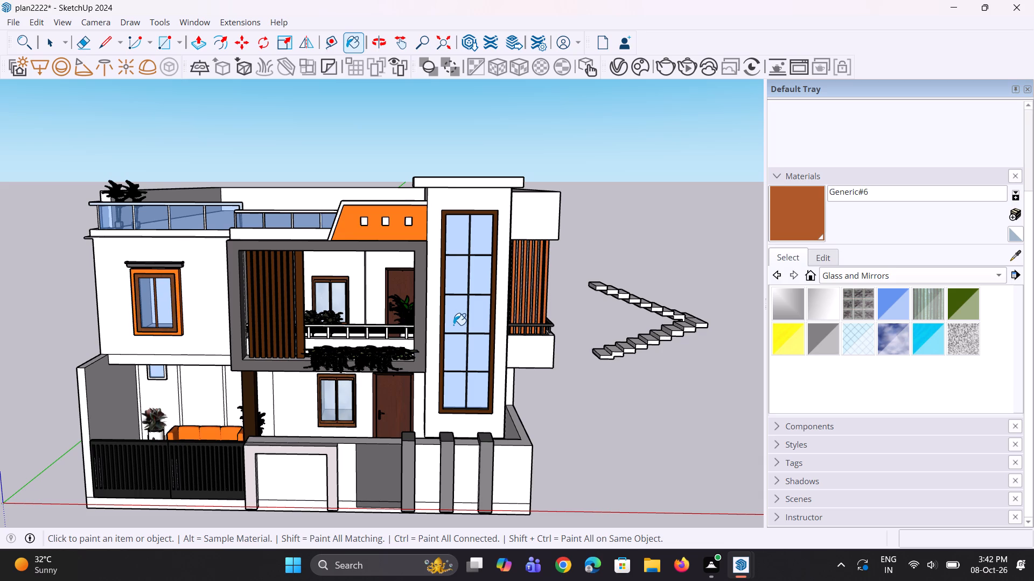
scroll(438, 317, down, 1)
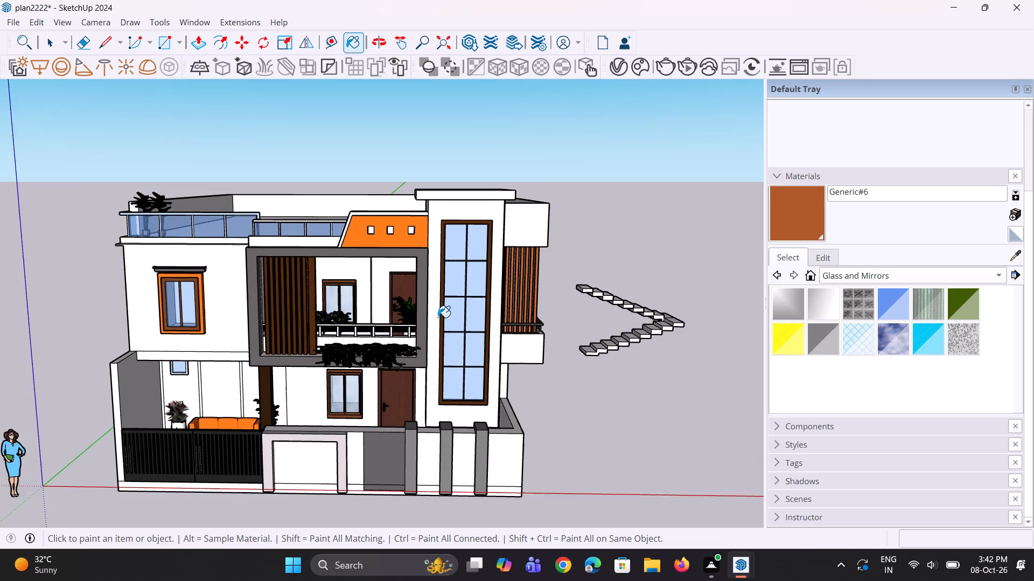
scroll(438, 317, down, 1)
middle_drag(437, 317, 430, 306)
scroll(481, 285, up, 5)
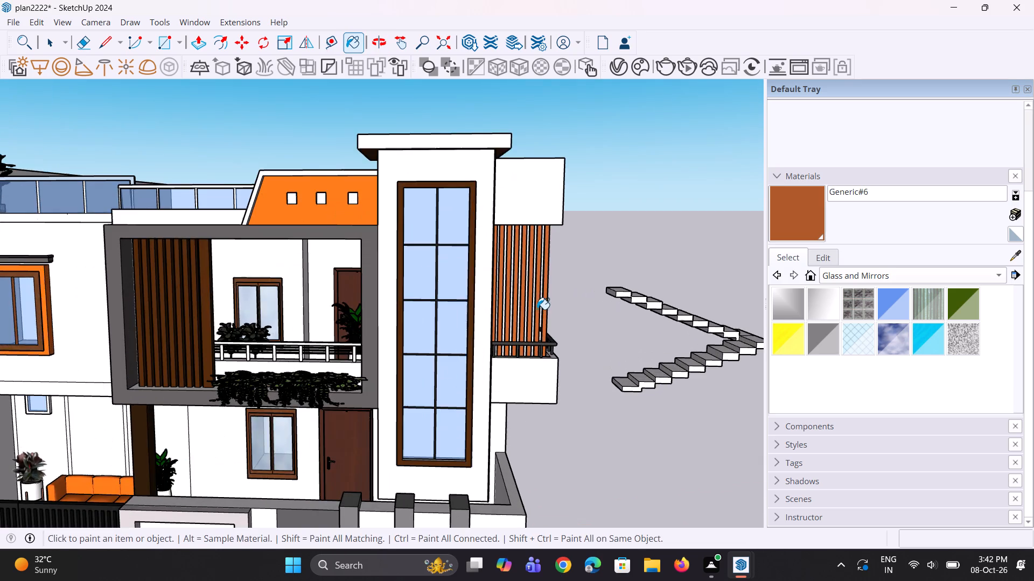
middle_drag(538, 310, 514, 299)
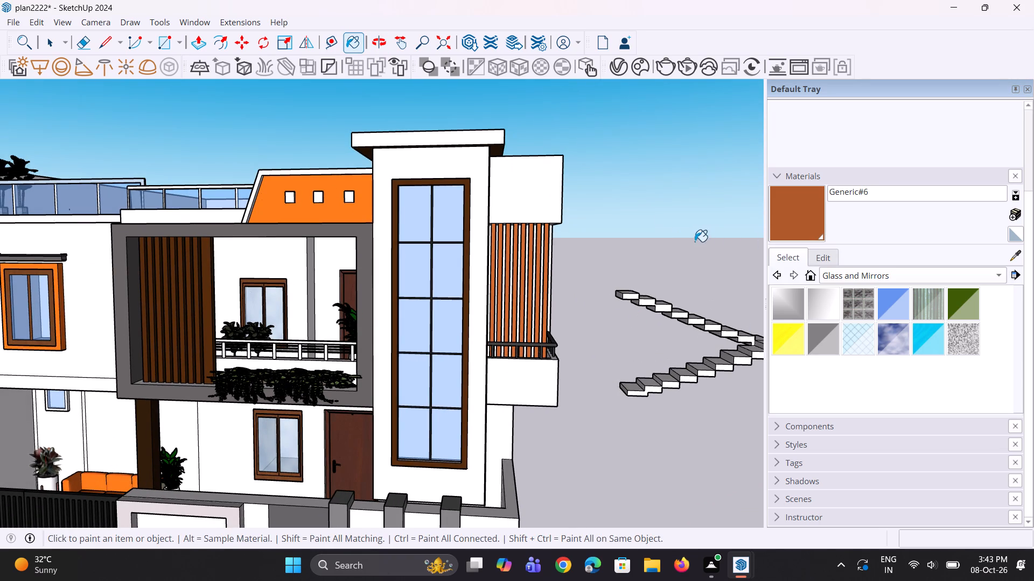
scroll(653, 232, up, 1)
scroll(634, 242, down, 3)
Paint the ceiling underside above the upper front balcony, inside the grey frame, with Generic#6.
middle_drag(494, 241, 511, 214)
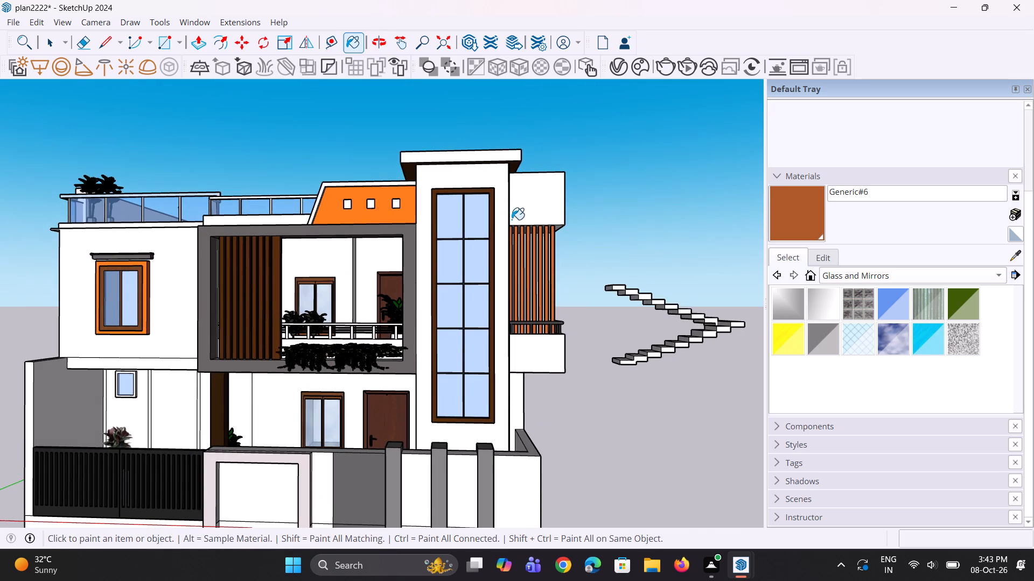
middle_drag(455, 233, 456, 209)
scroll(375, 199, up, 2)
middle_drag(341, 295, 404, 183)
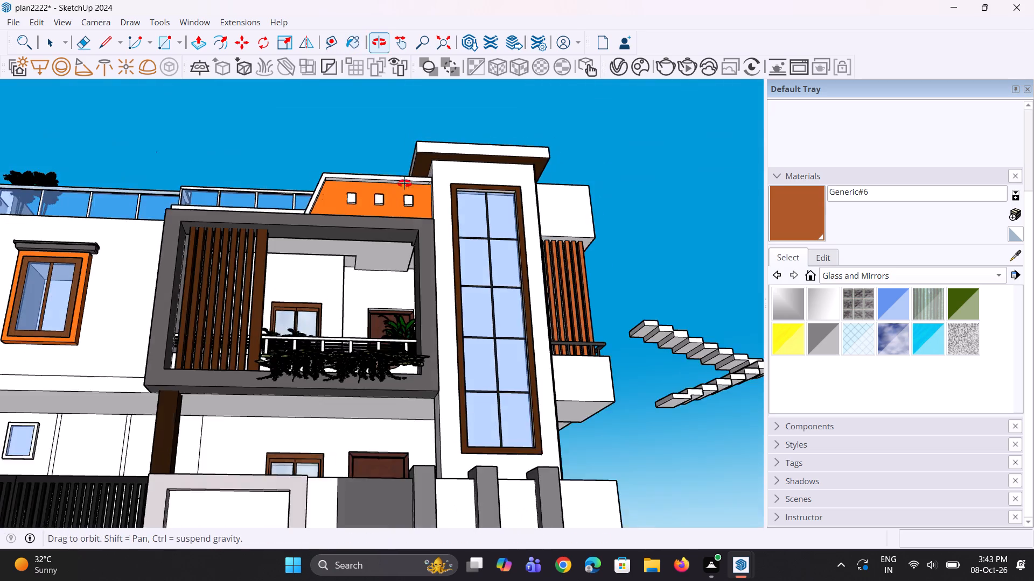
middle_drag(404, 183, 407, 179)
click(380, 253)
Examine the front balcony ceiling, roof overhang and stair tower from a low viewpoint.
scroll(344, 261, down, 3)
middle_drag(357, 265, 361, 283)
middle_drag(486, 239, 481, 256)
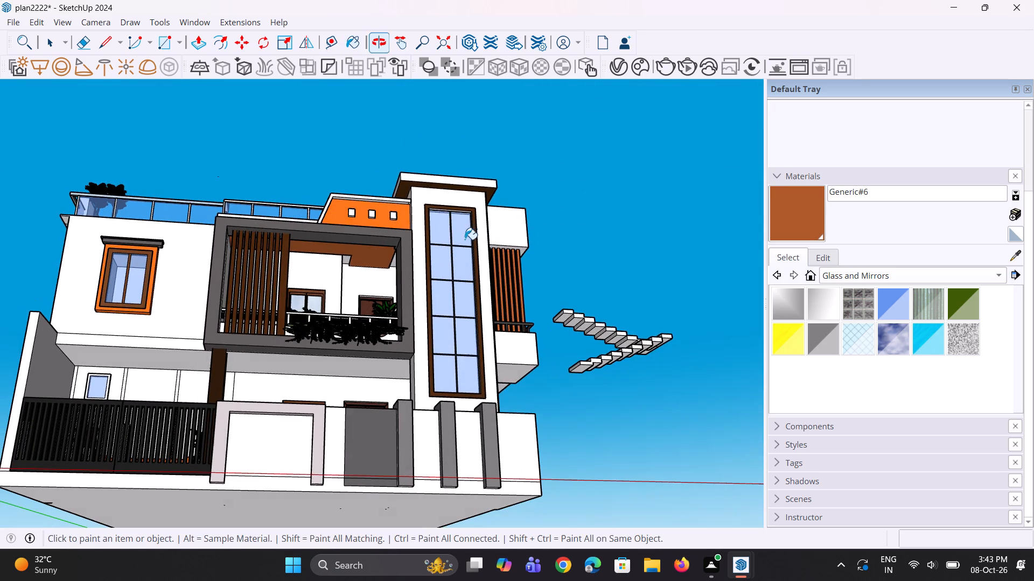
scroll(429, 206, up, 4)
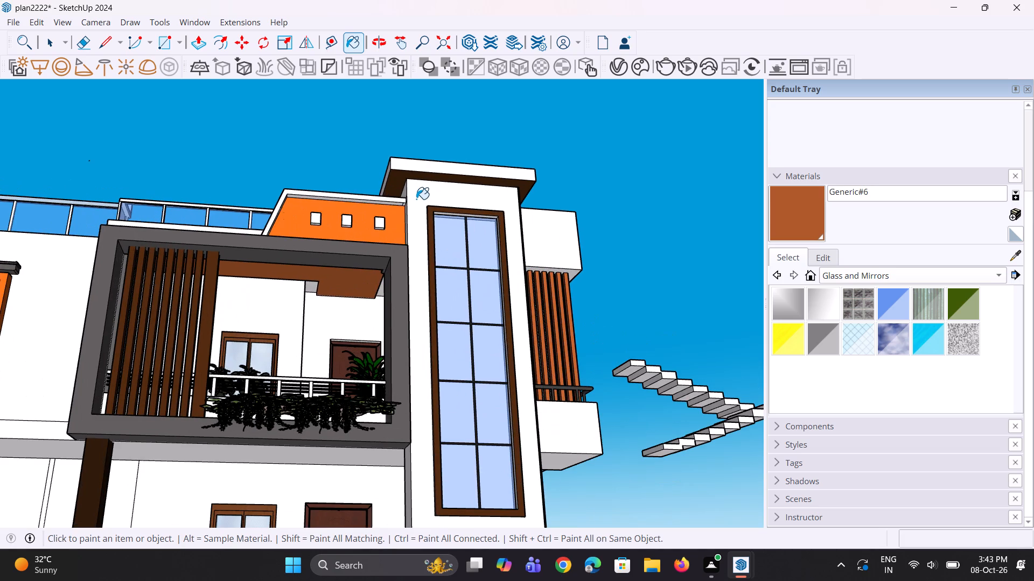
scroll(367, 252, down, 3)
middle_drag(369, 249, 371, 237)
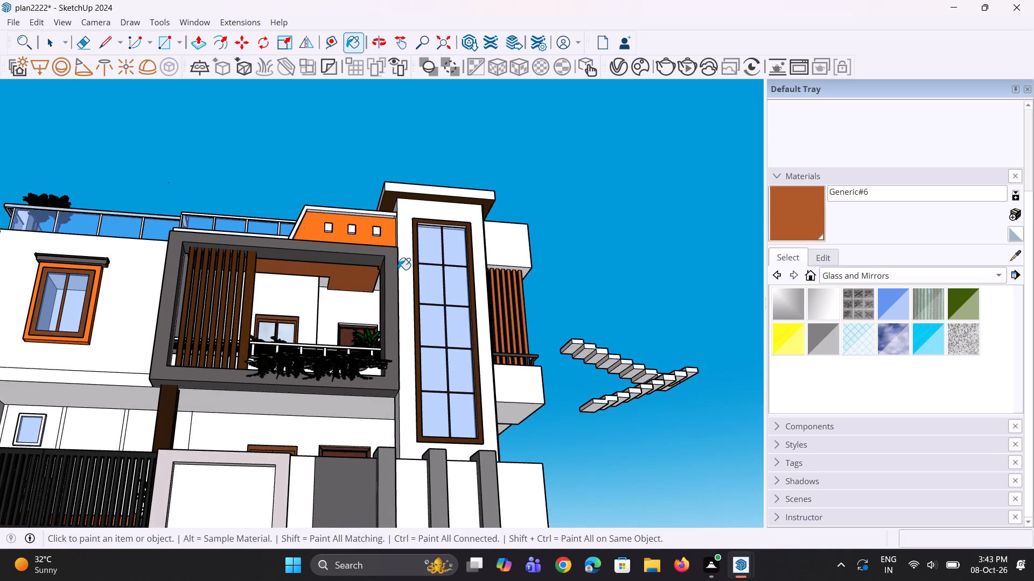
Sample Generic#3 from the dark brown porch column and paint the front of the small ground-floor window's frame with it.
scroll(398, 268, down, 4)
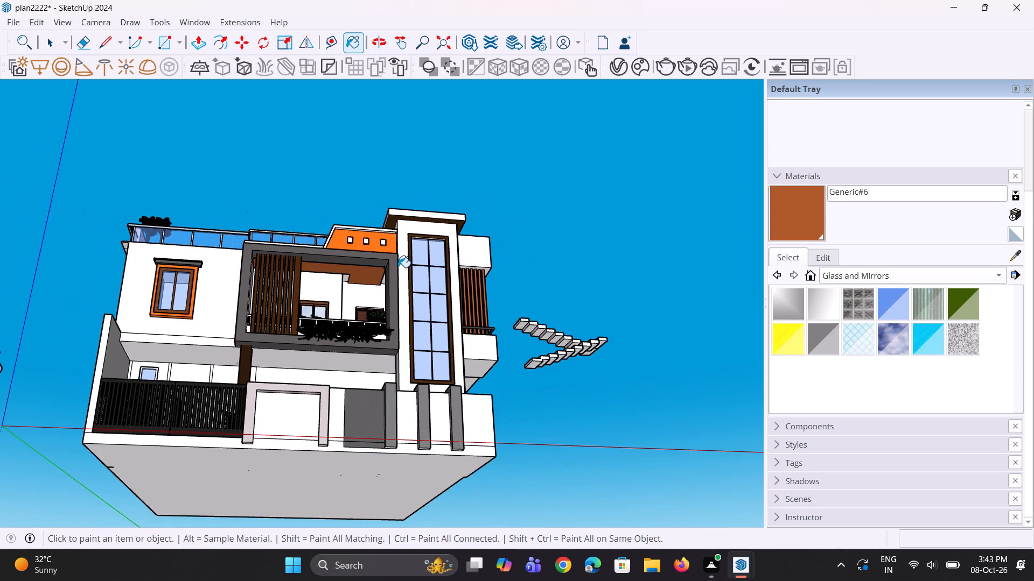
middle_drag(398, 267, 388, 292)
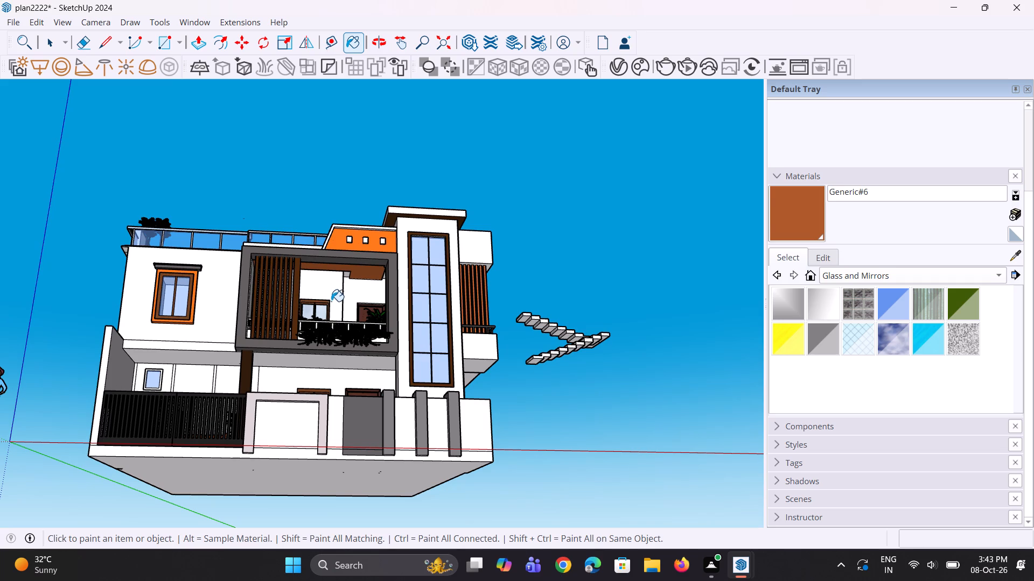
scroll(336, 325, down, 3)
middle_drag(332, 325, 317, 368)
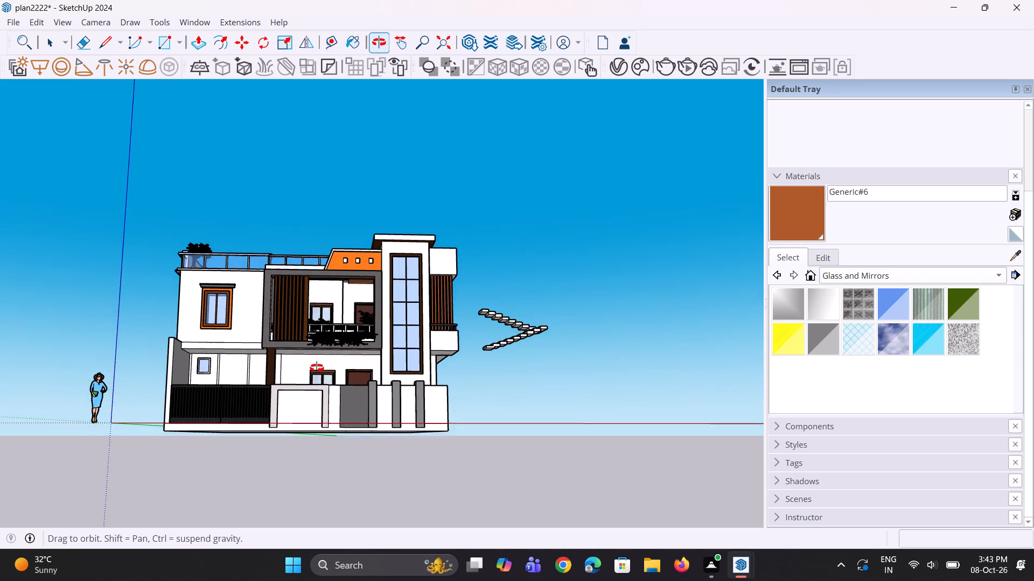
middle_drag(317, 368, 316, 379)
scroll(219, 357, up, 13)
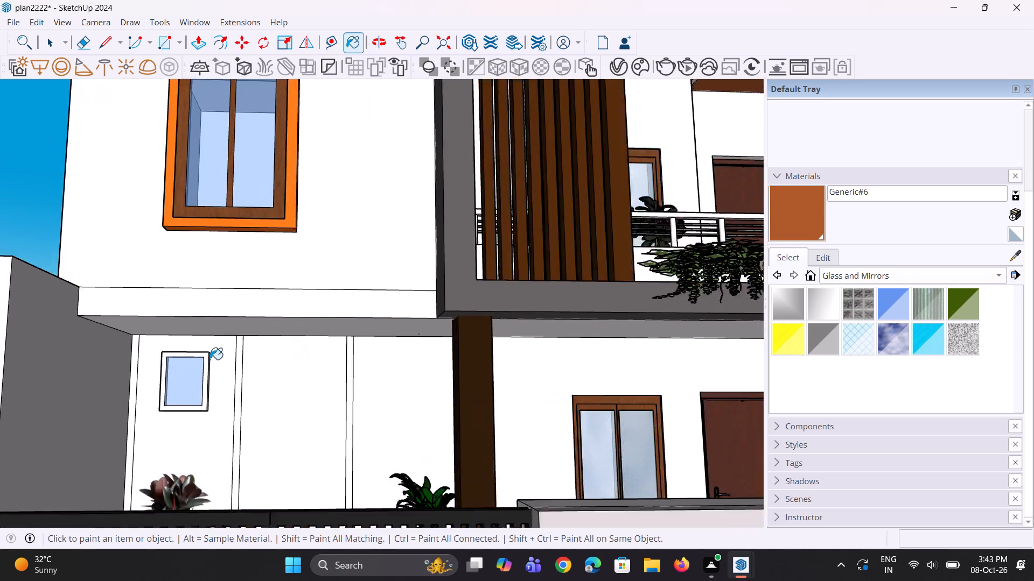
scroll(210, 359, up, 1)
click(1015, 254)
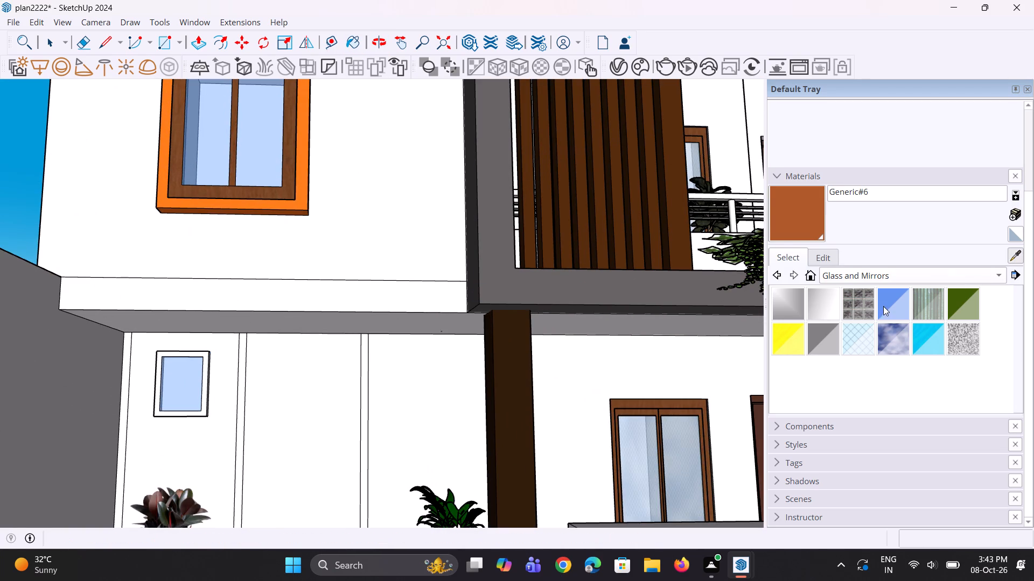
click(526, 356)
scroll(160, 342, up, 2)
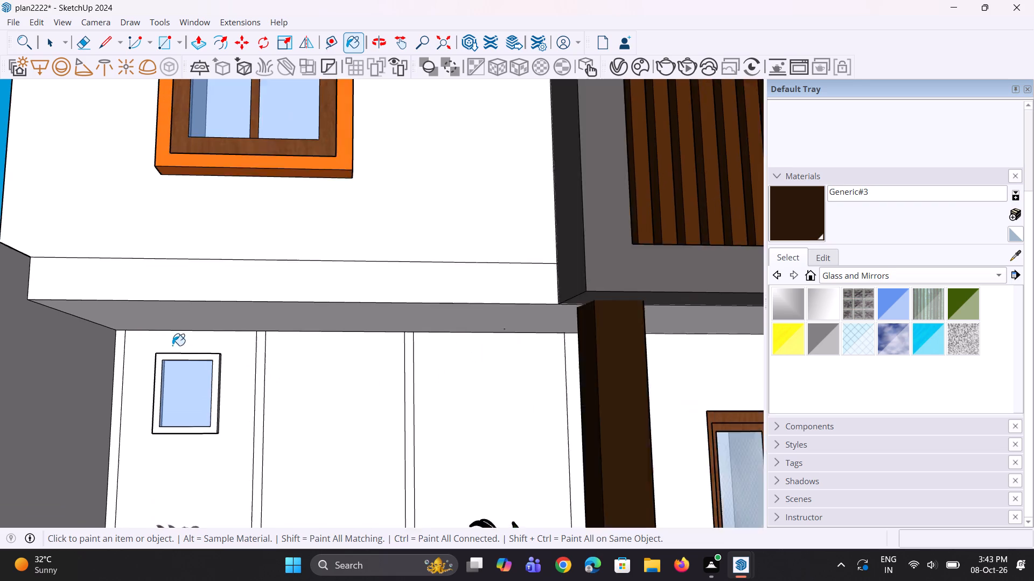
scroll(172, 345, up, 4)
click(188, 357)
Paint the small window frame's outer side facing the porch column with Generic#3.
middle_drag(218, 373, 164, 355)
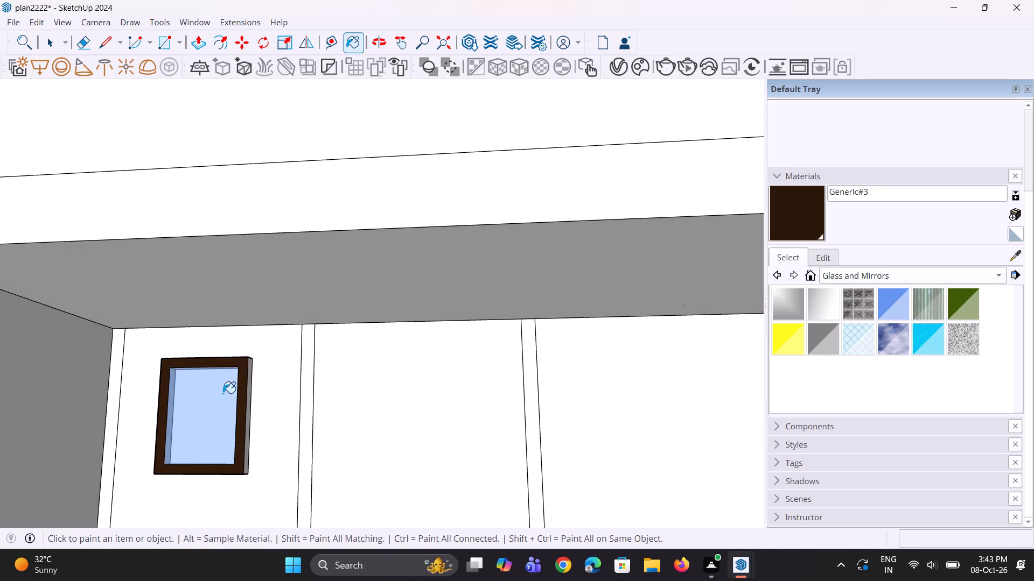
scroll(226, 393, up, 6)
click(250, 382)
scroll(249, 379, down, 8)
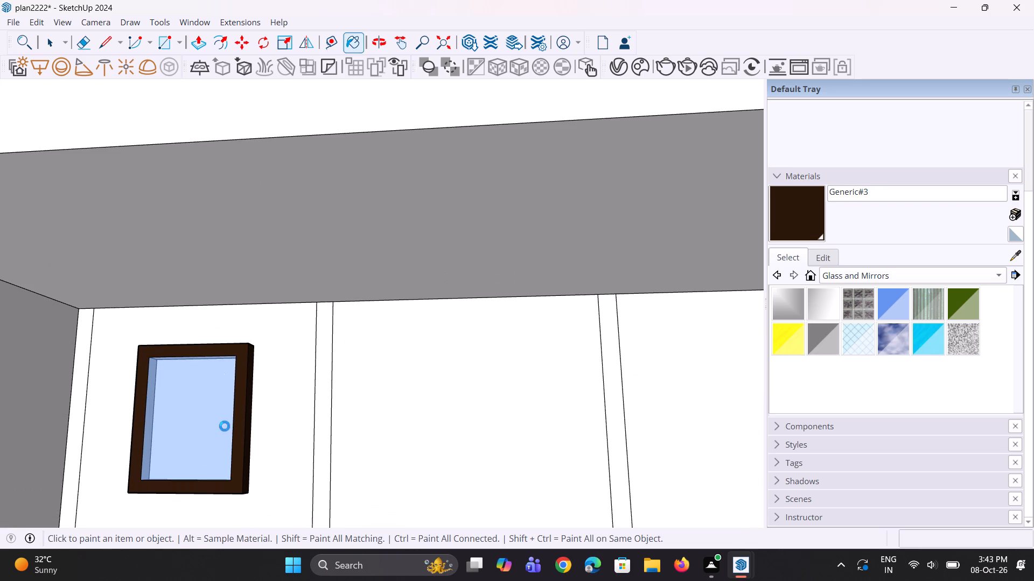
middle_drag(221, 429, 246, 371)
scroll(266, 371, down, 1)
scroll(315, 372, down, 2)
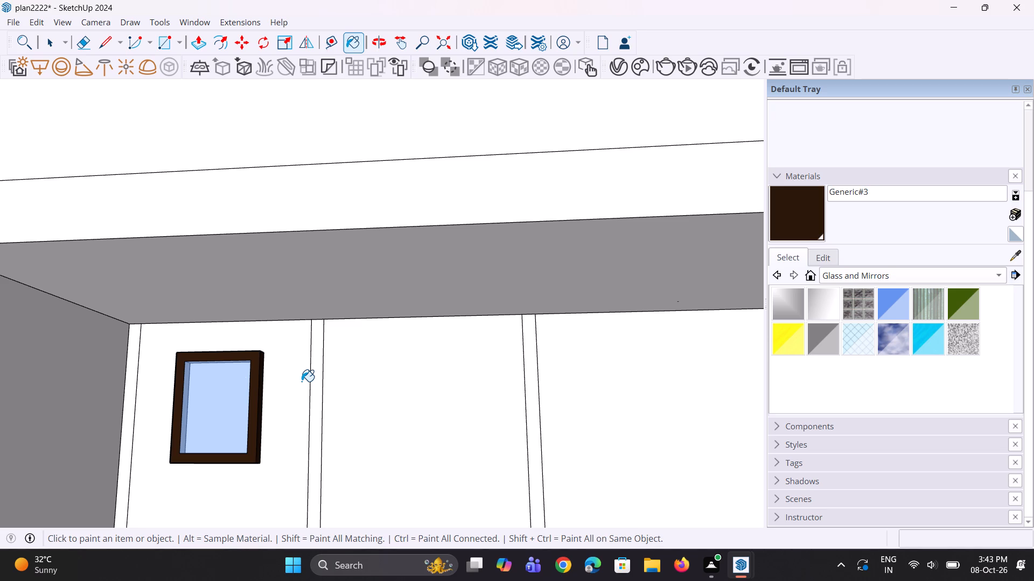
scroll(255, 416, down, 4)
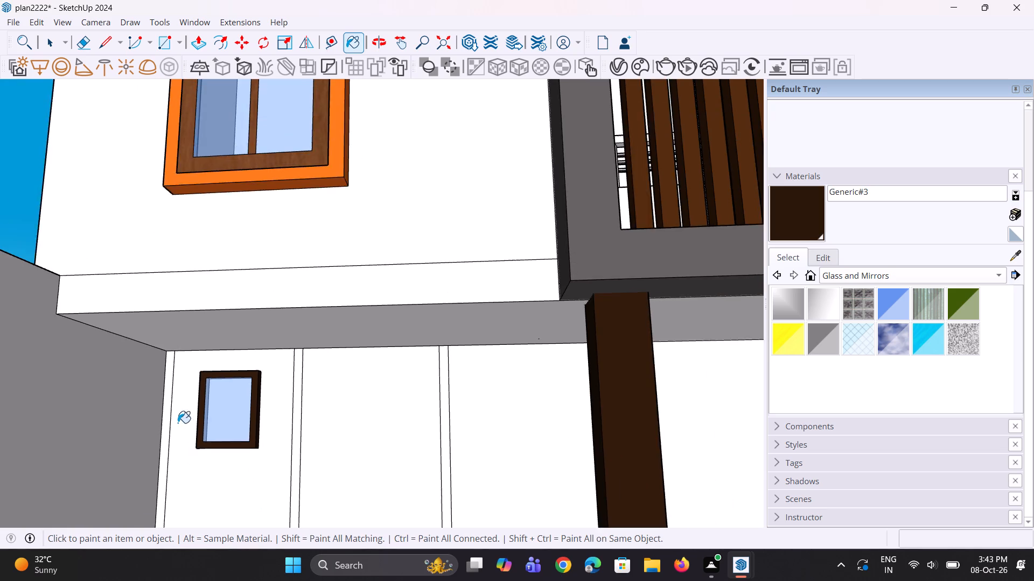
Paint the small window frame's other outer side, facing the boundary wall, with Generic#3, undoing any paint on the wall.
middle_drag(182, 426, 300, 464)
scroll(161, 407, up, 7)
middle_drag(66, 371, 105, 374)
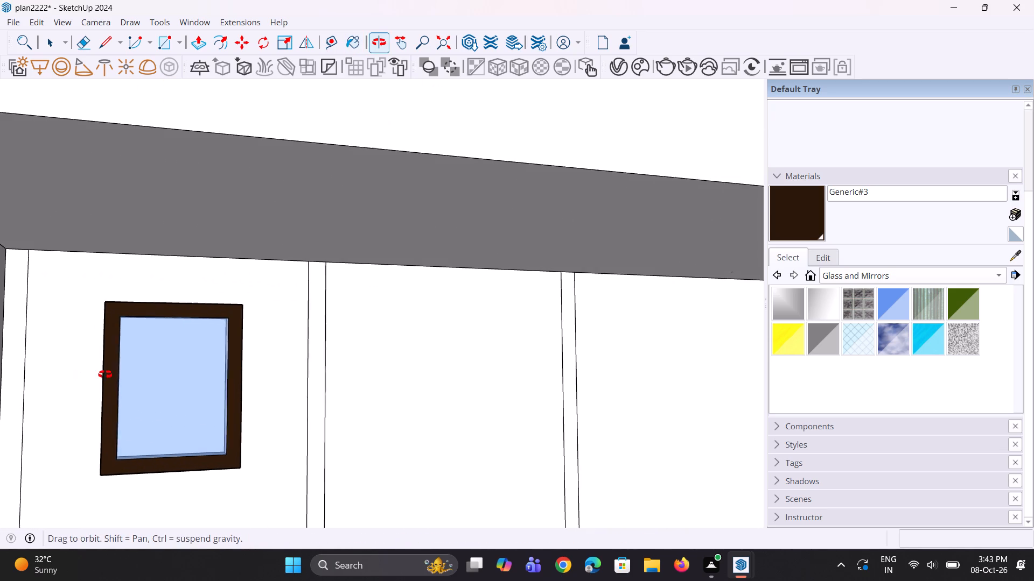
middle_drag(105, 374, 115, 374)
scroll(97, 373, up, 7)
click(94, 371)
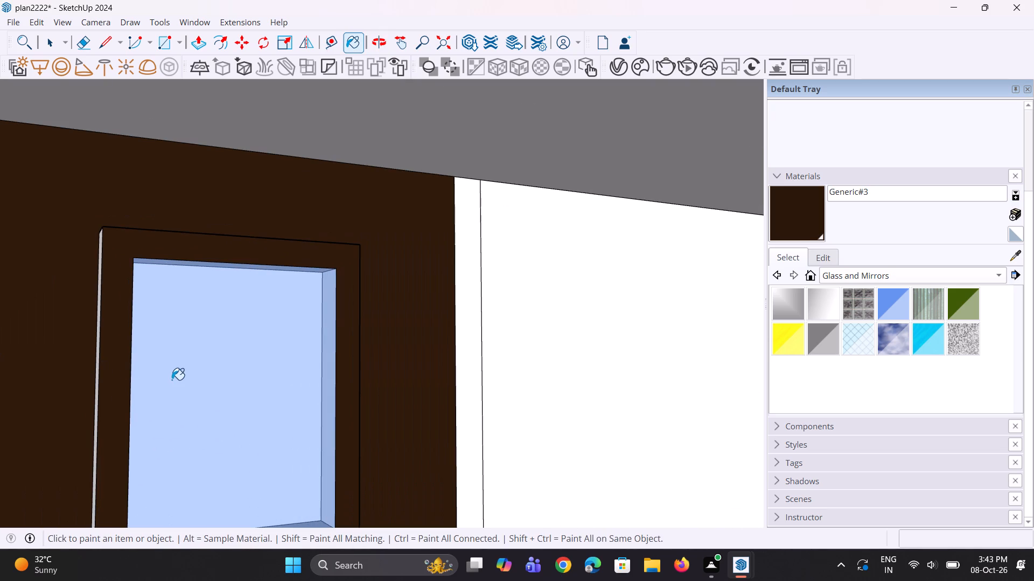
key(ctrl+z)
middle_drag(151, 395, 185, 387)
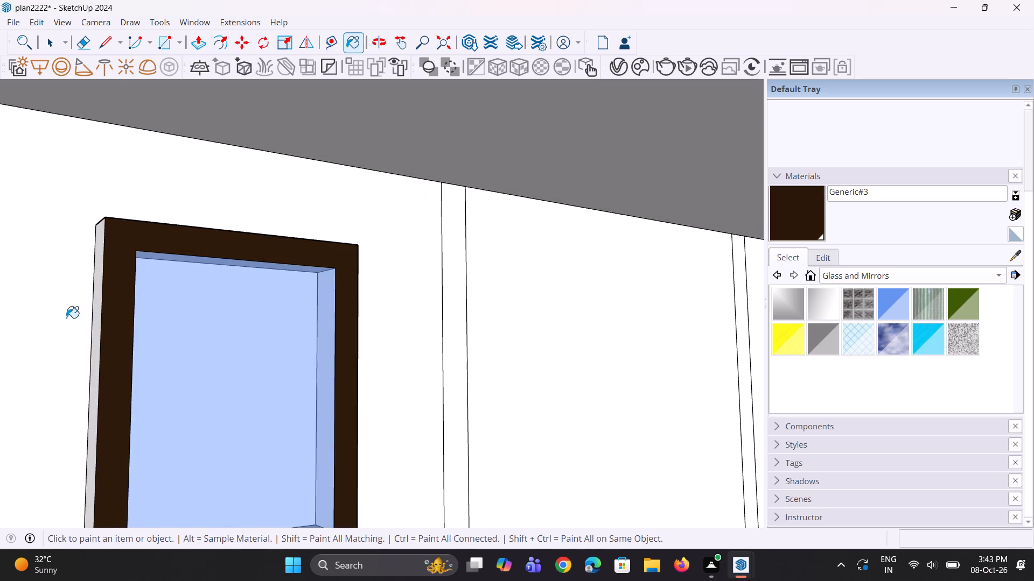
scroll(84, 324, up, 2)
click(104, 303)
scroll(206, 302, down, 1)
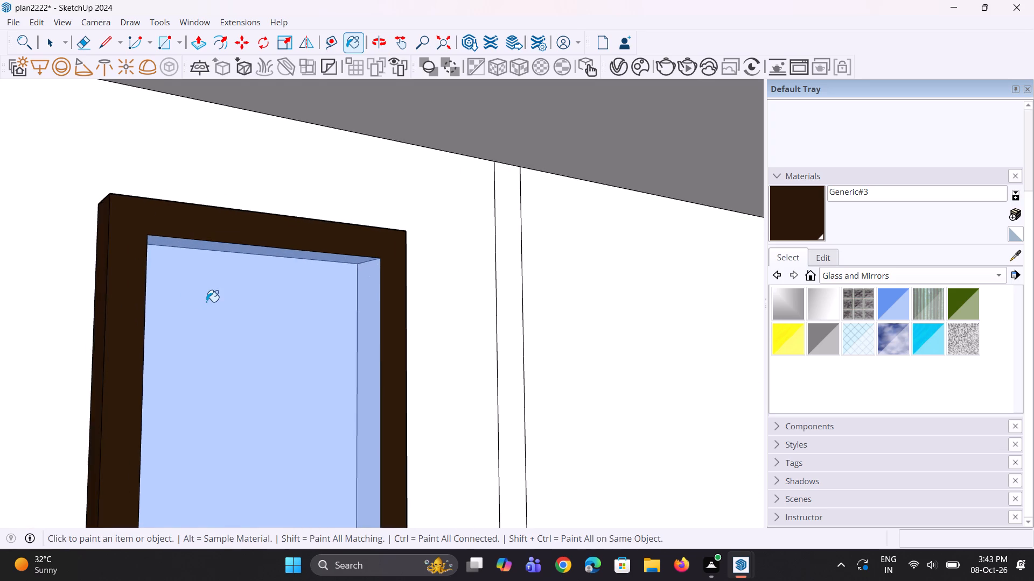
scroll(206, 302, down, 2)
scroll(295, 310, down, 3)
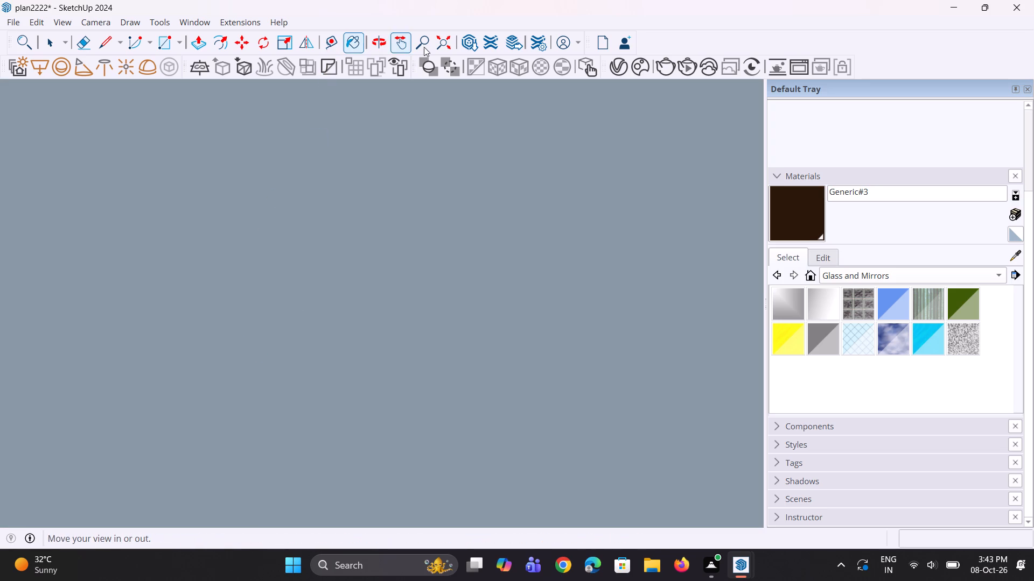
Paint the top edge of the small ground-floor window frame with Generic#3.
drag(444, 46, 449, 47)
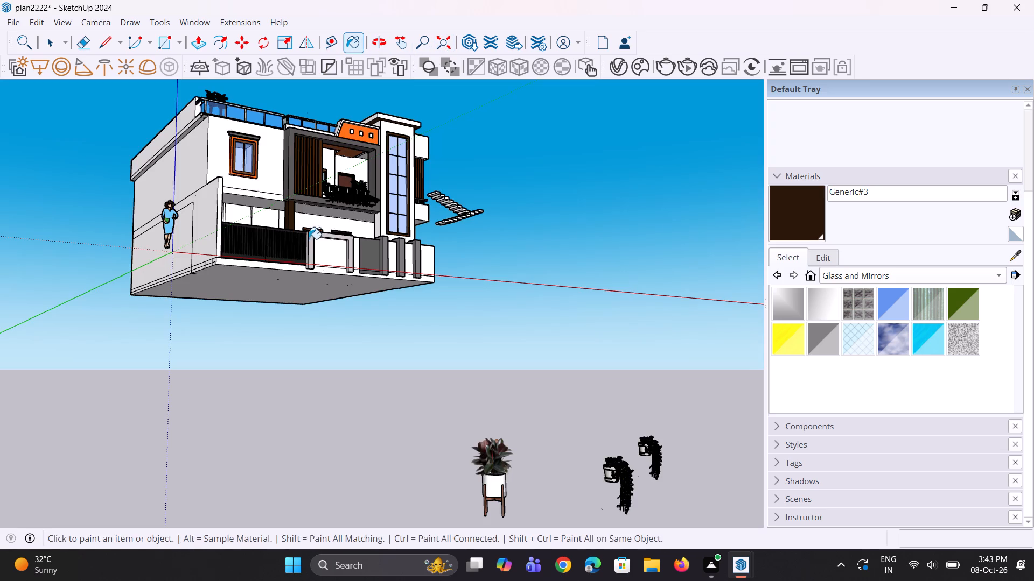
middle_drag(323, 247, 251, 330)
scroll(209, 211, up, 12)
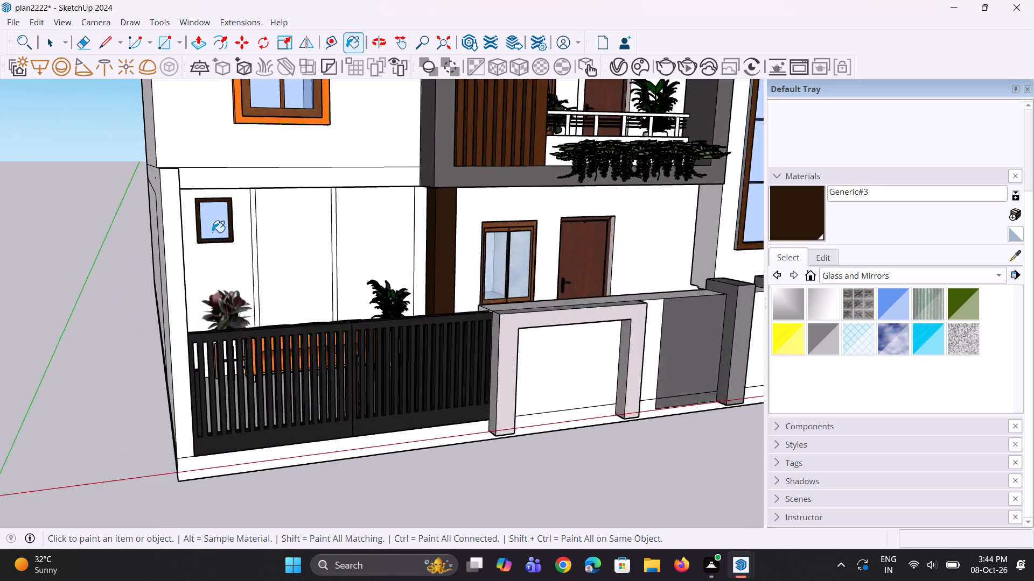
scroll(212, 232, up, 3)
middle_drag(198, 217, 181, 240)
scroll(195, 206, up, 12)
middle_drag(229, 137, 229, 147)
scroll(227, 146, up, 8)
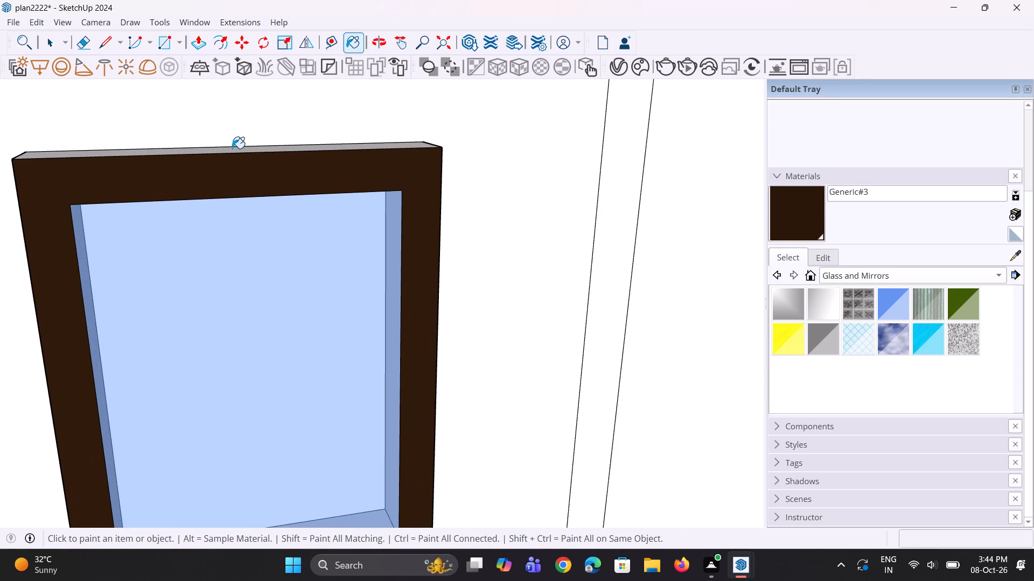
click(233, 150)
Paint the underside of the small ground-floor window frame with Generic#3.
scroll(234, 150, down, 9)
middle_drag(253, 320, 255, 128)
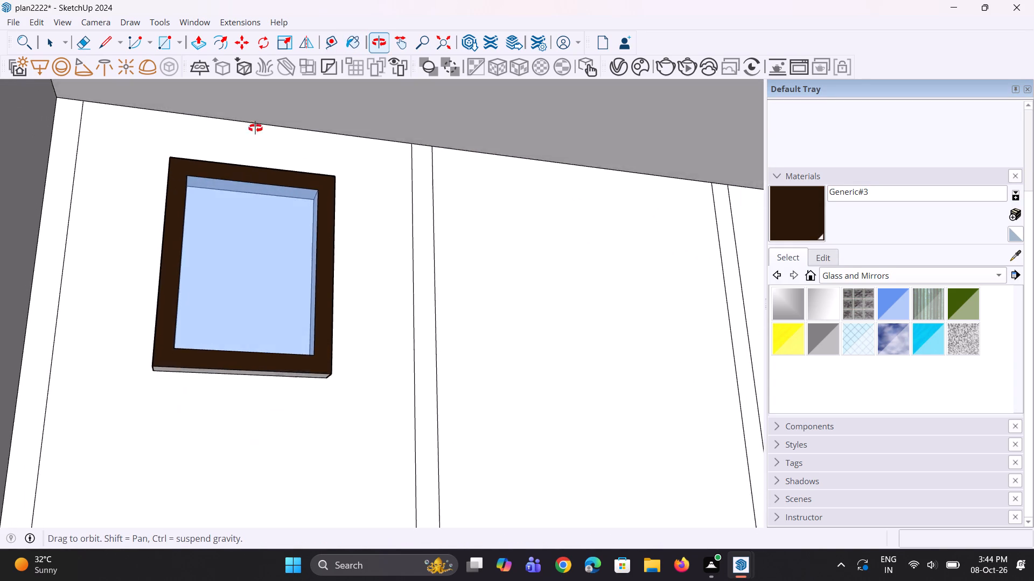
middle_drag(255, 128, 254, 113)
scroll(211, 375, up, 6)
click(228, 369)
scroll(253, 361, down, 2)
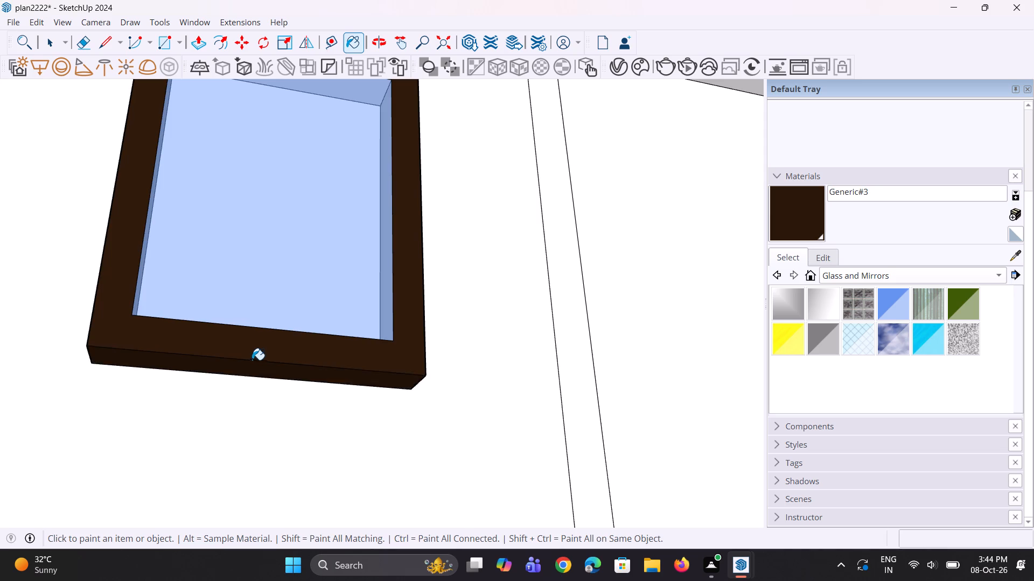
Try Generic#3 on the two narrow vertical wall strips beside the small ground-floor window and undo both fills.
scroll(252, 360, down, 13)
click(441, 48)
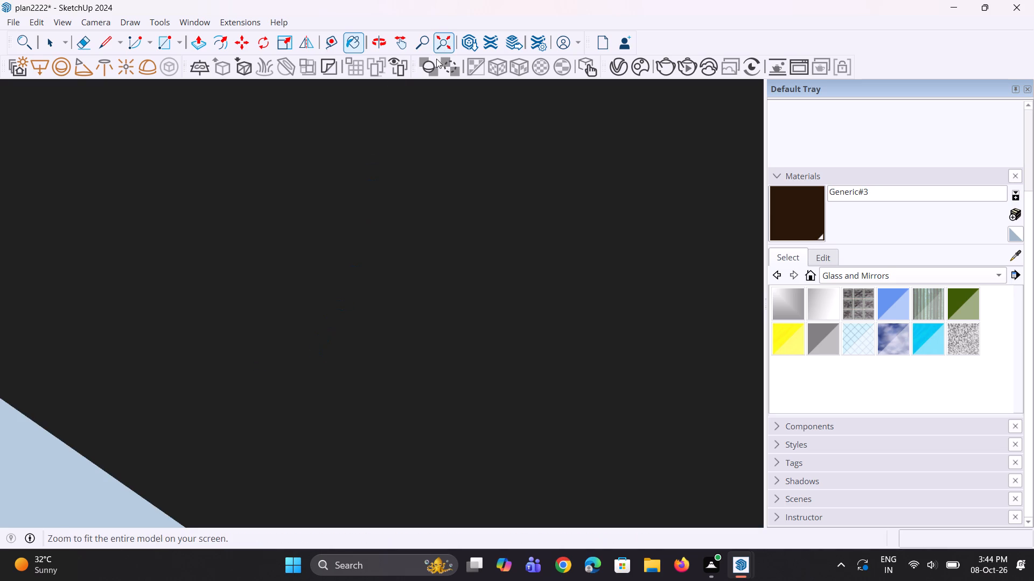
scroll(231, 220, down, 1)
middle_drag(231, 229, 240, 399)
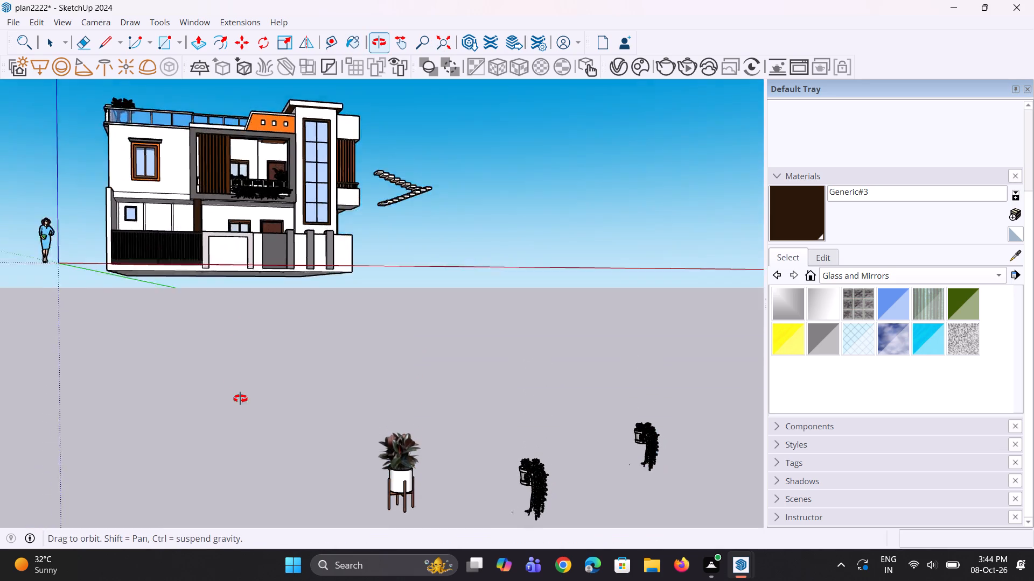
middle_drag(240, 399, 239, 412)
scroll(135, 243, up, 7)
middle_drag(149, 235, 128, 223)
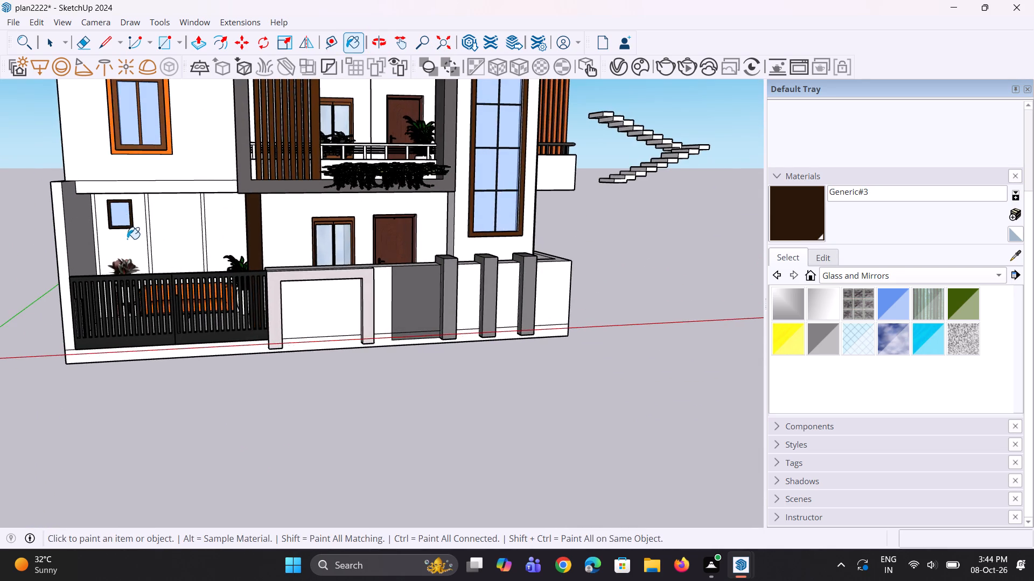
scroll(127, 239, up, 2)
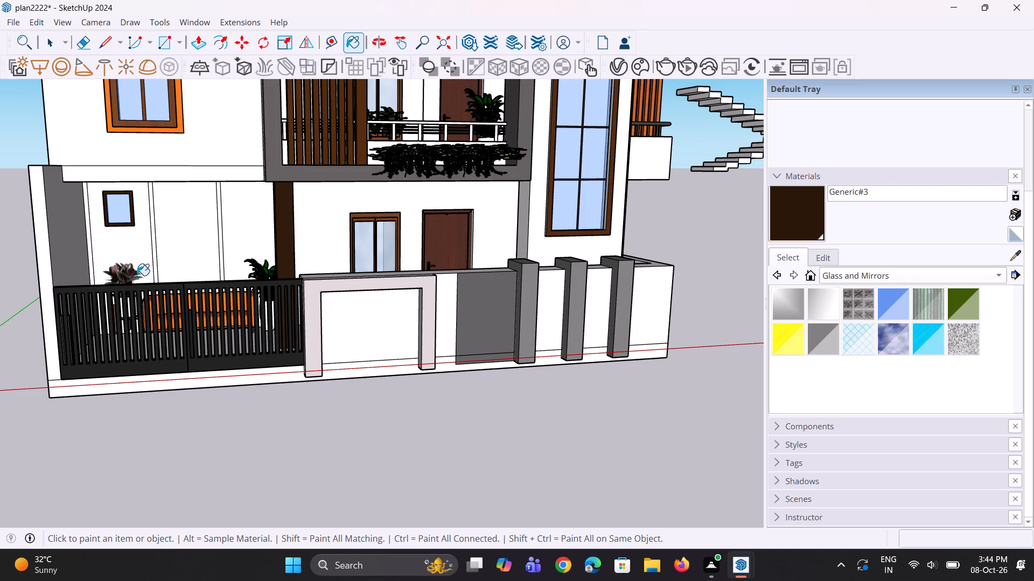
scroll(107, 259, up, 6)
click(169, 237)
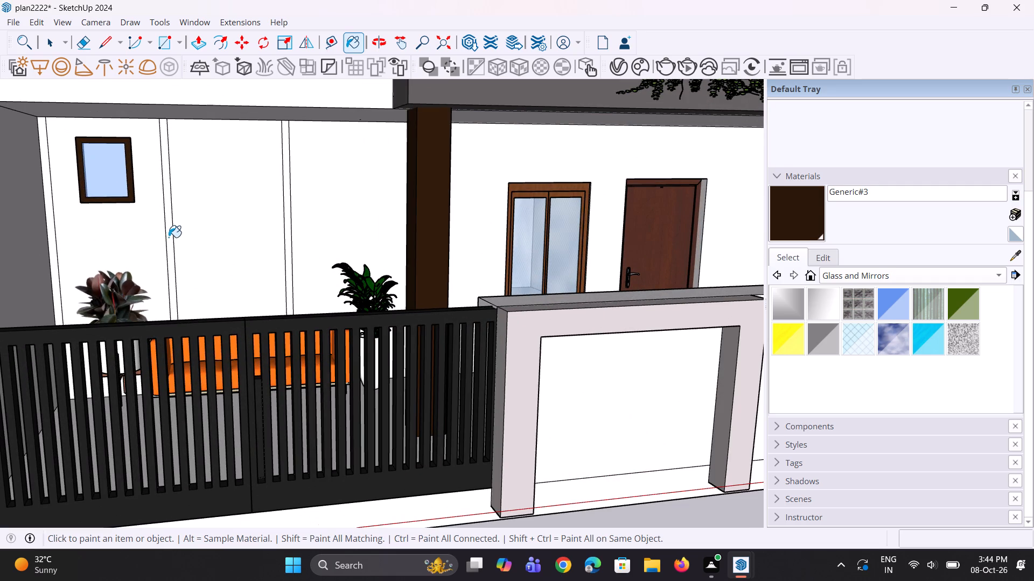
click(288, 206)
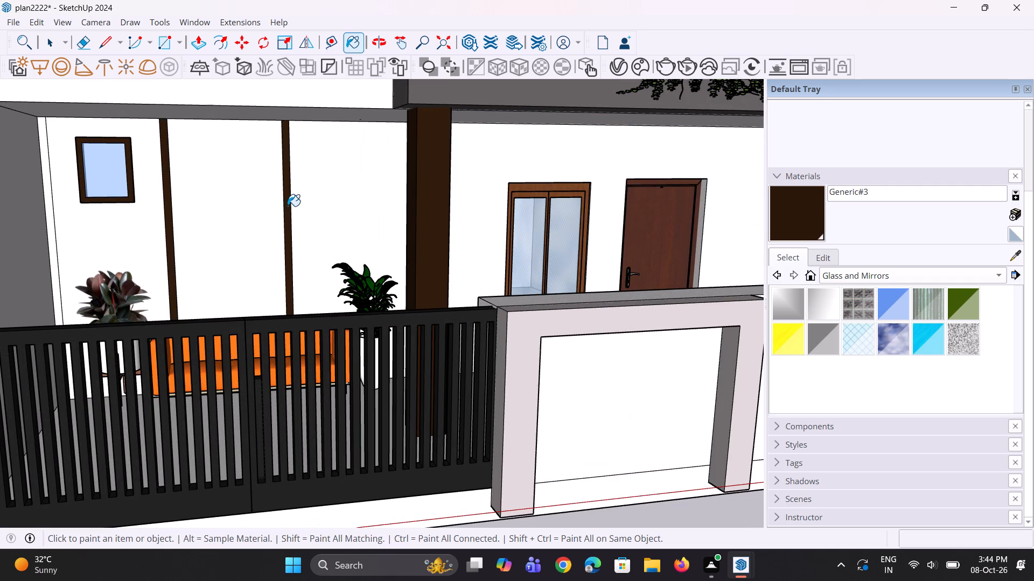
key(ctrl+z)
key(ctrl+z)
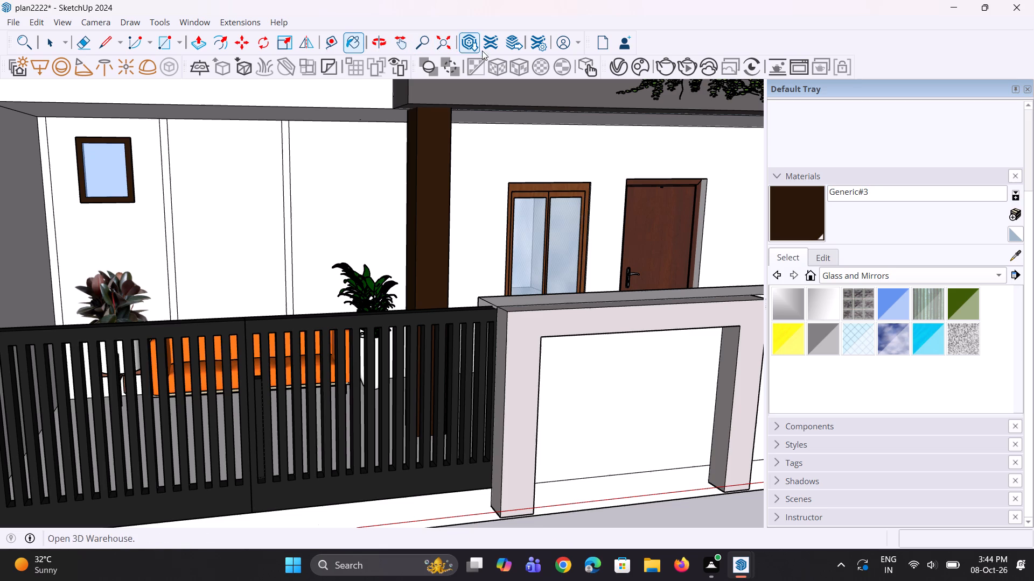
Create a new generic V-Ray material with a muted reddish-brown diffuse colour of R 0.343, G 0.202, B 0.202.
click(618, 63)
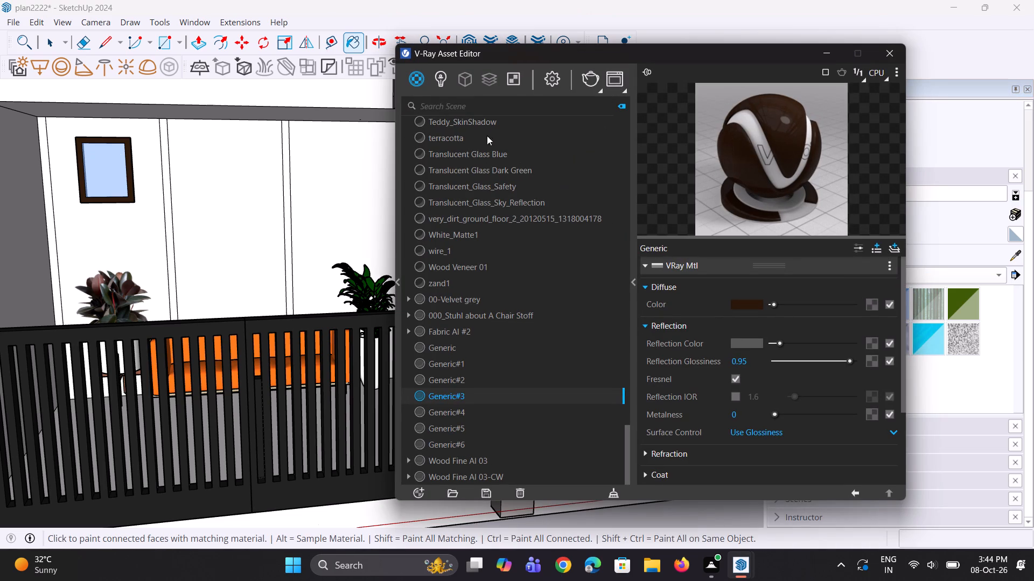
right_click(415, 86)
click(438, 110)
click(735, 307)
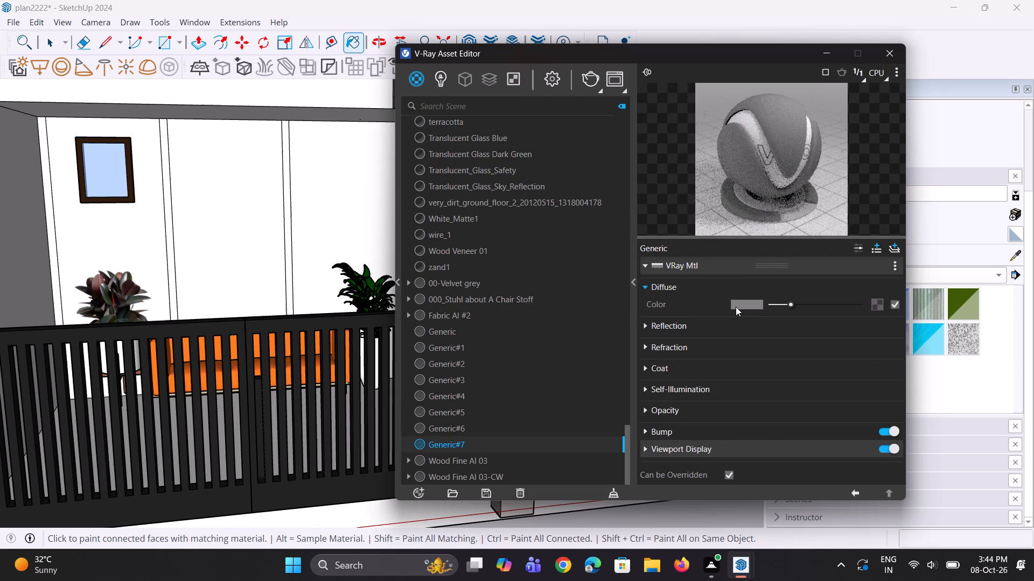
drag(394, 263, 387, 284)
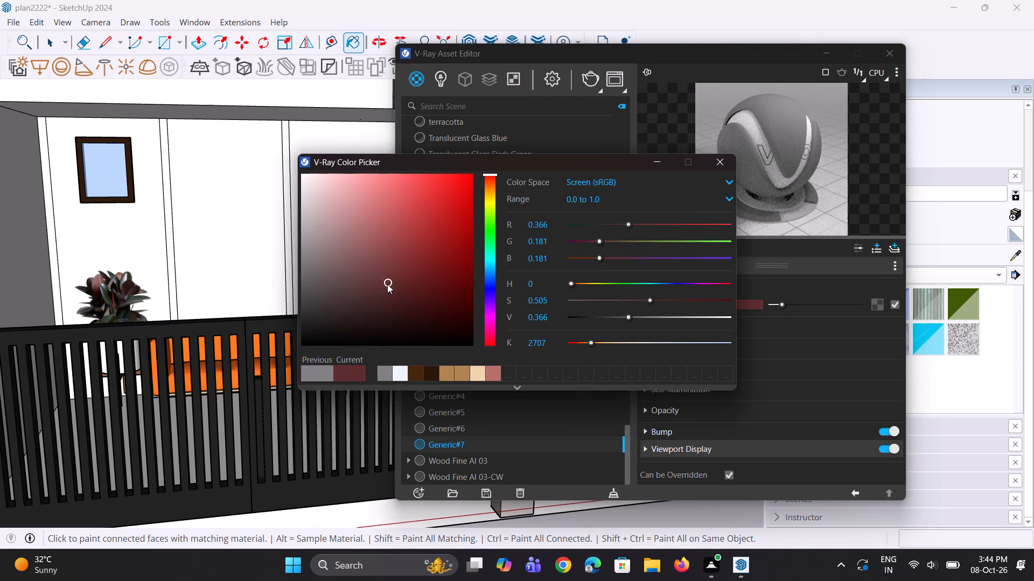
drag(387, 284, 378, 290)
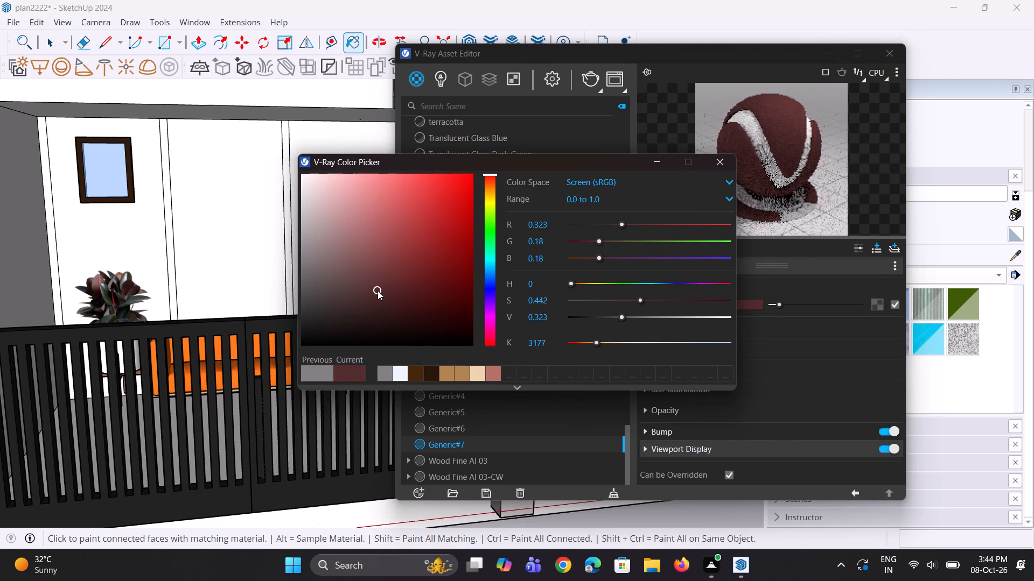
drag(378, 290, 372, 287)
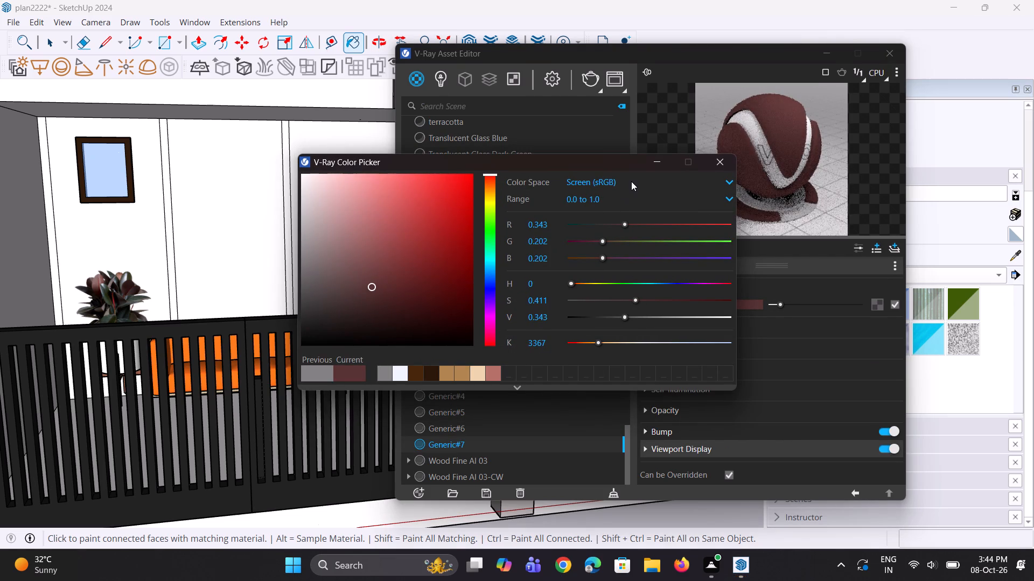
click(651, 160)
Give Generic#7 a mid-grey reflection colour and set its reflection glossiness to 0.95.
click(682, 332)
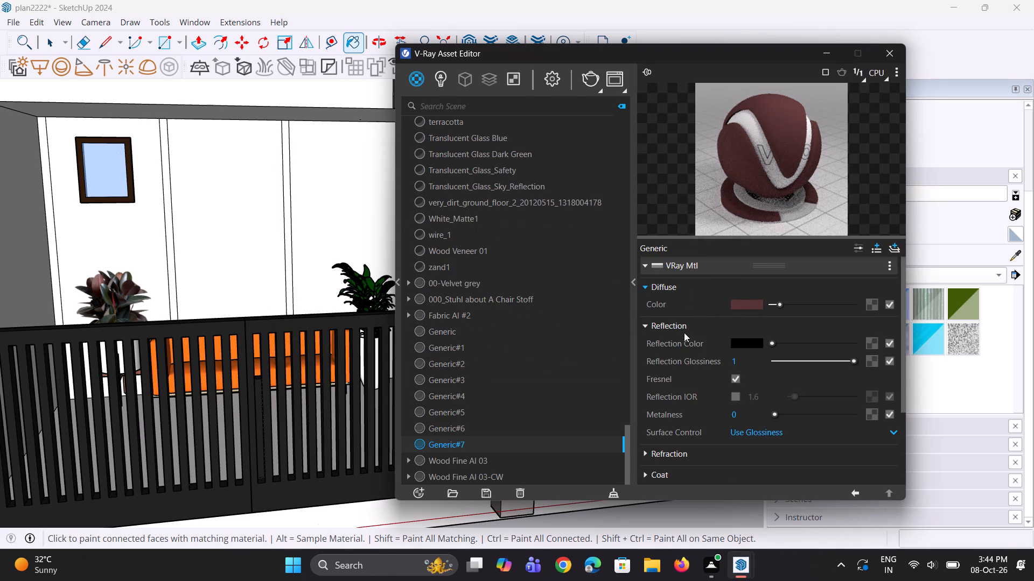
drag(775, 346, 788, 348)
drag(737, 362, 714, 365)
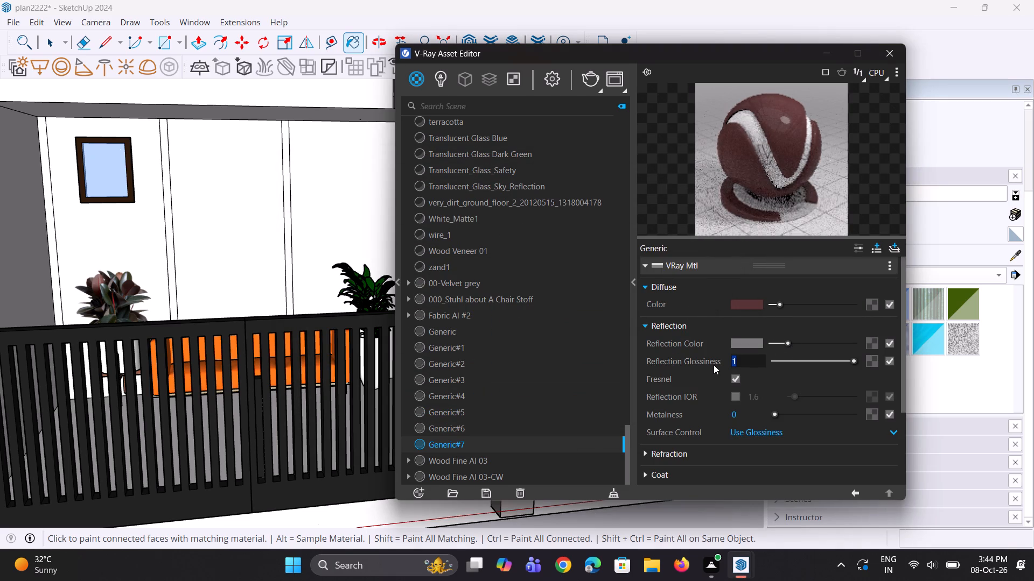
drag(714, 365, 708, 365)
text(0.95)
key(Return)
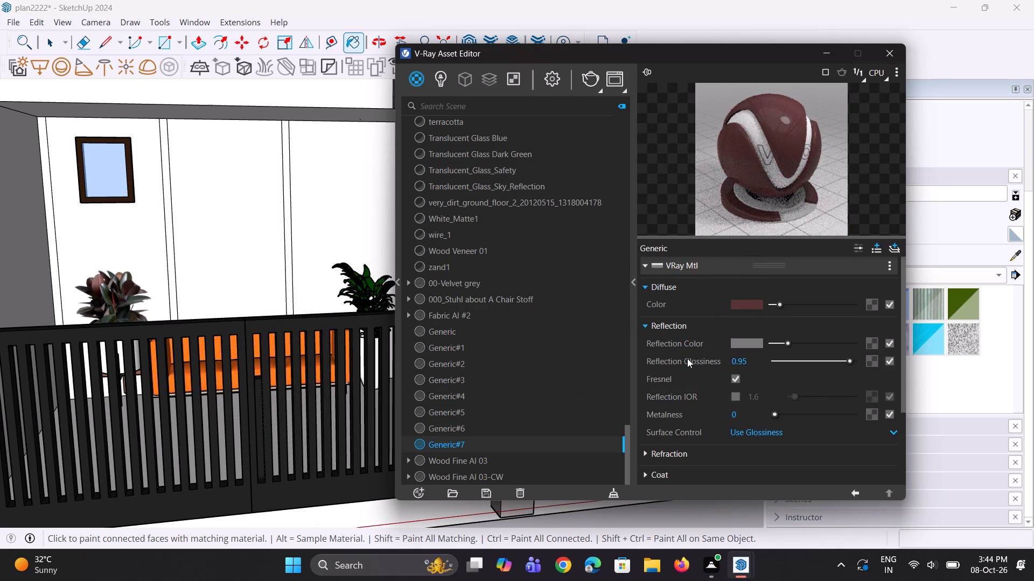
scroll(186, 235, up, 2)
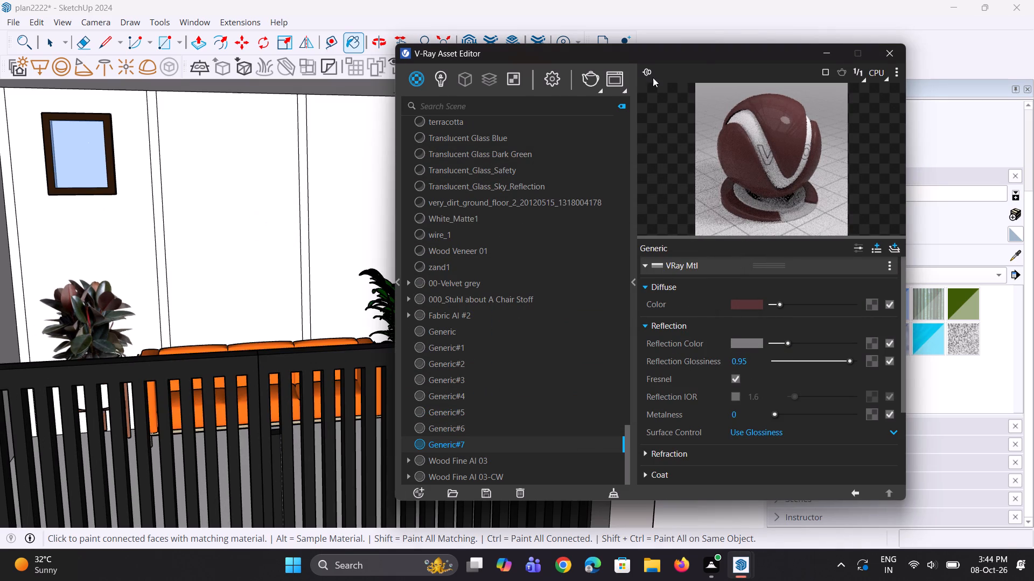
double_click(771, 152)
click(829, 48)
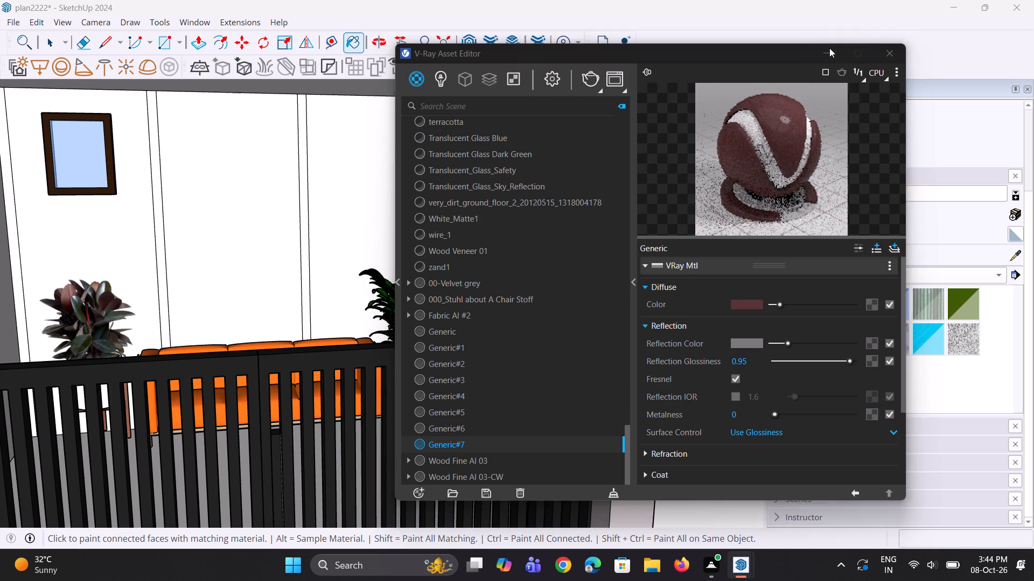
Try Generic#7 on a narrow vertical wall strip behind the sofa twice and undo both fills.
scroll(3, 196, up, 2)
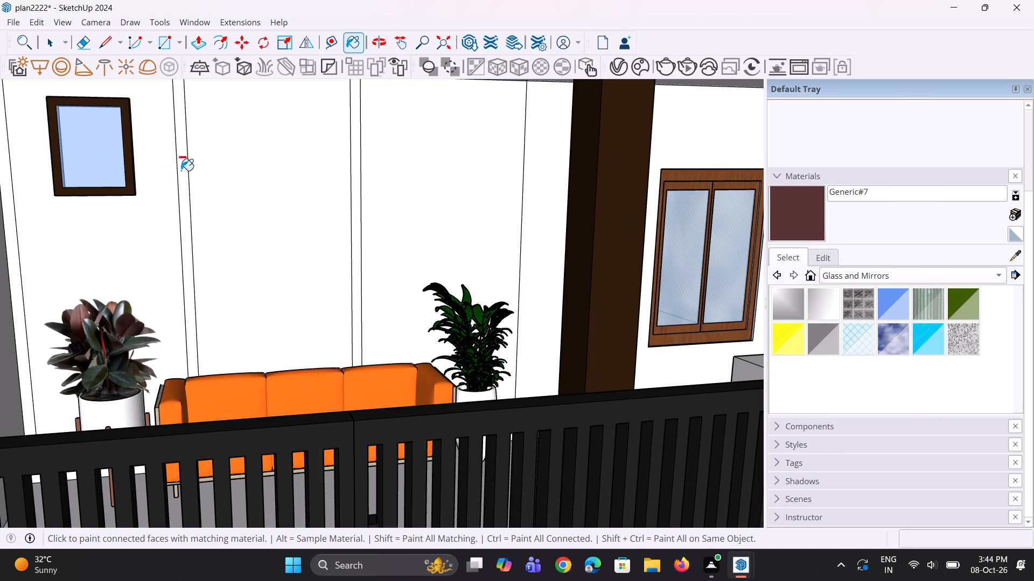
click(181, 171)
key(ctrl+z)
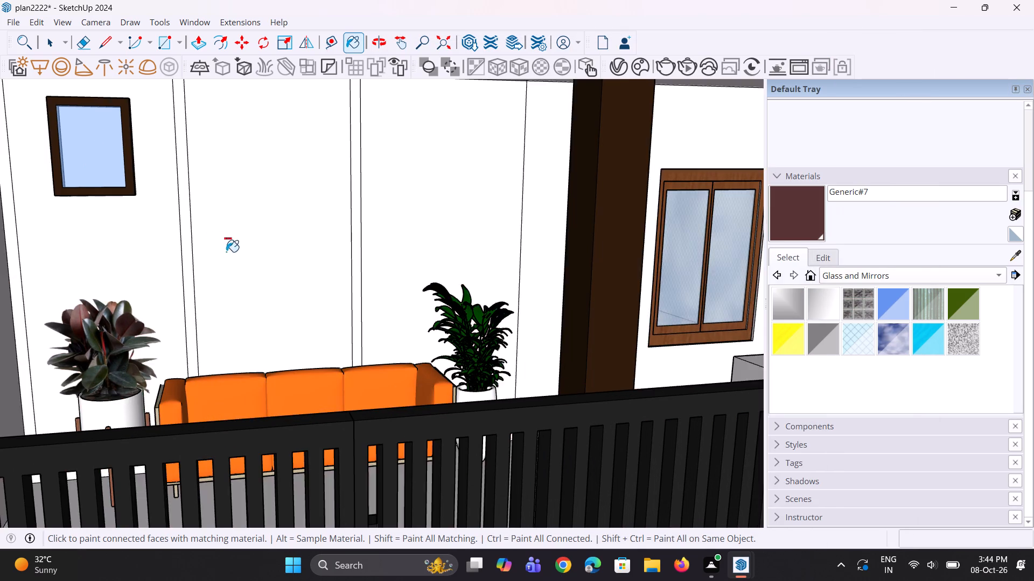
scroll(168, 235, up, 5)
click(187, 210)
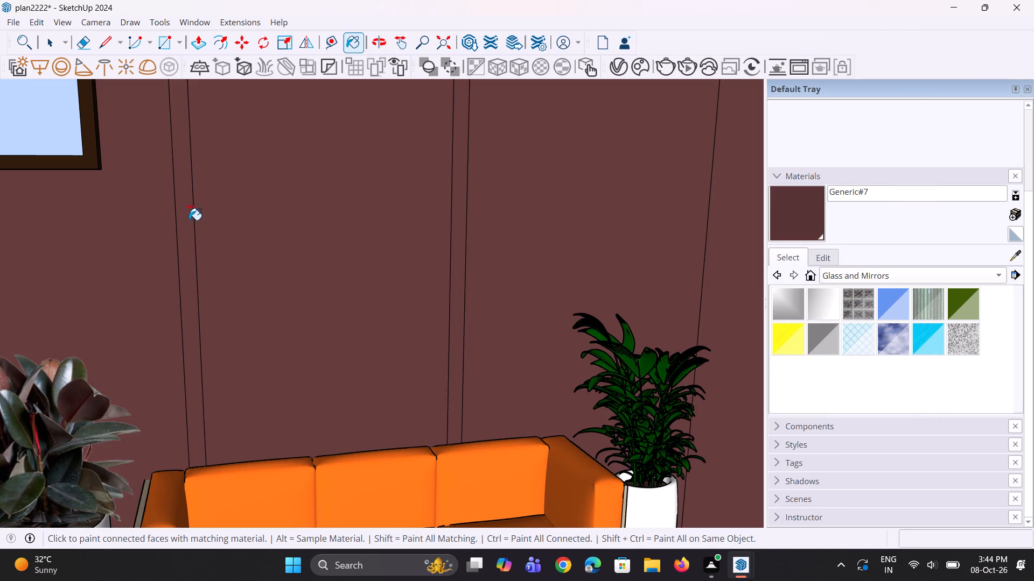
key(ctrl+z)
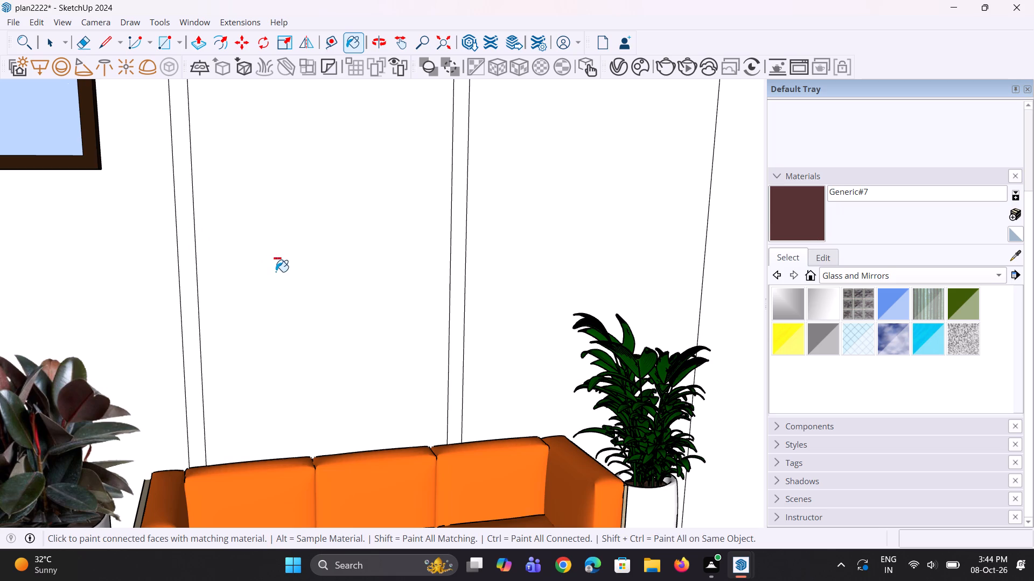
Pull both narrow vertical wall strips behind the sofa out from the wall by about 2 5/16".
key(p)
click(191, 261)
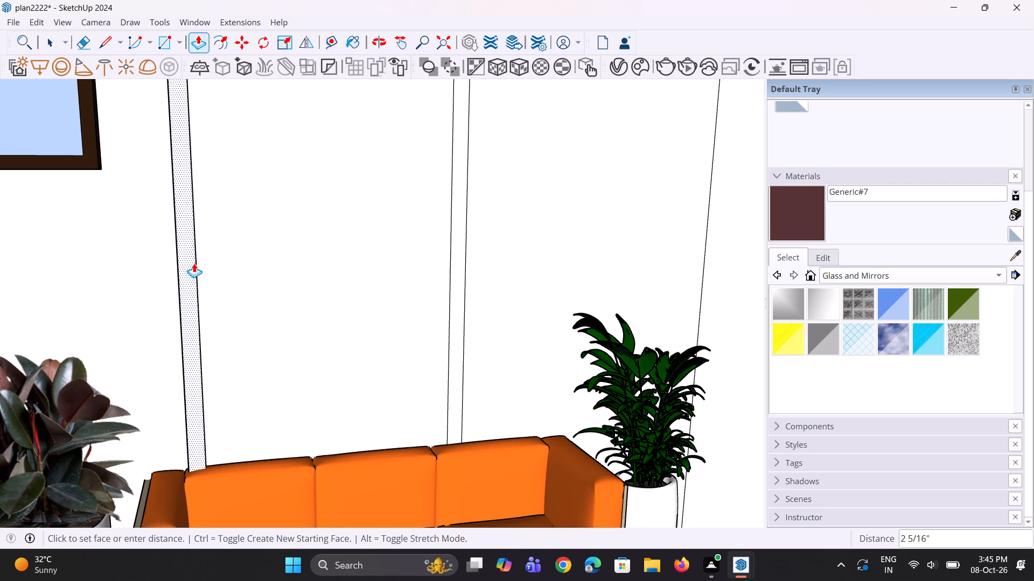
click(194, 263)
right_click(194, 263)
middle_drag(222, 285, 301, 309)
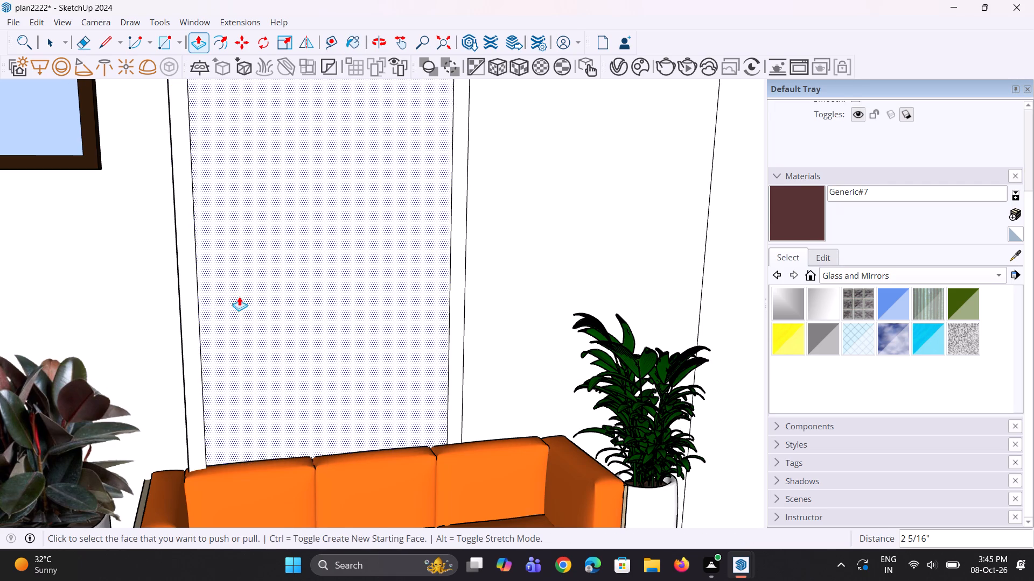
middle_drag(209, 301, 276, 324)
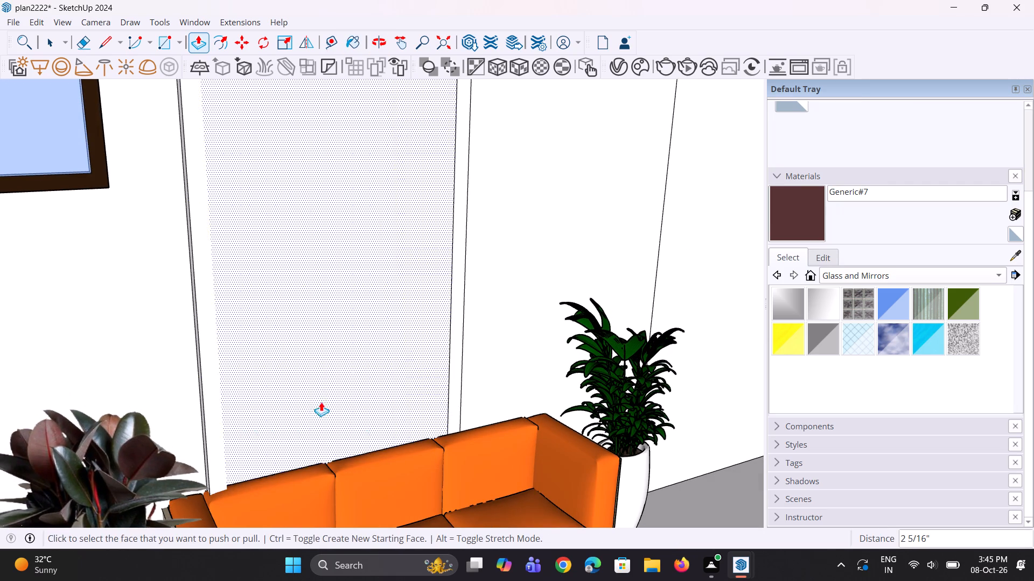
double_click(459, 369)
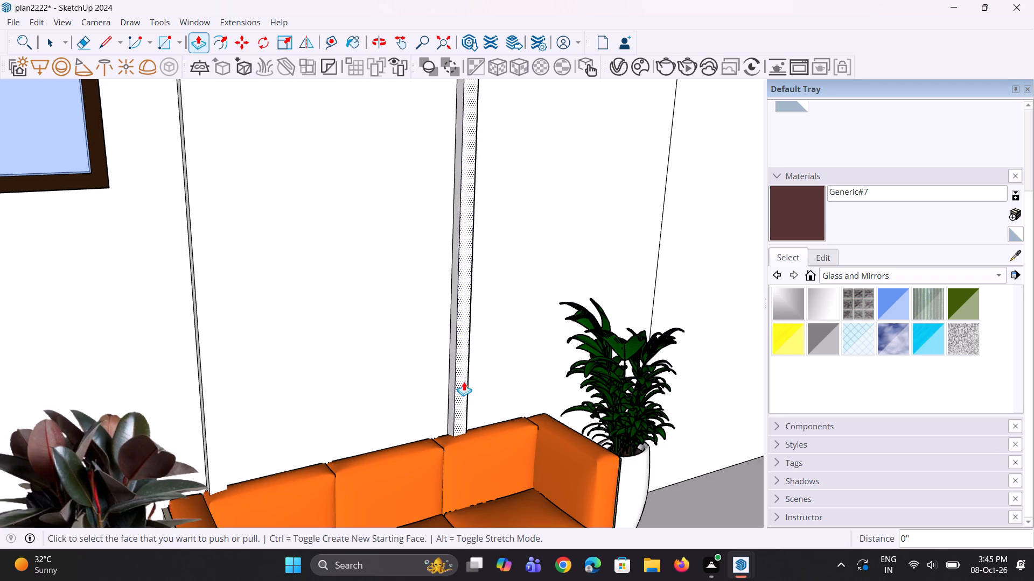
middle_drag(464, 381, 401, 387)
key(space)
Move the orange sofa about 3 13/16" forward, away from the wall strips.
scroll(366, 364, down, 8)
middle_drag(388, 421, 379, 443)
click(385, 455)
scroll(450, 455, up, 2)
key(m)
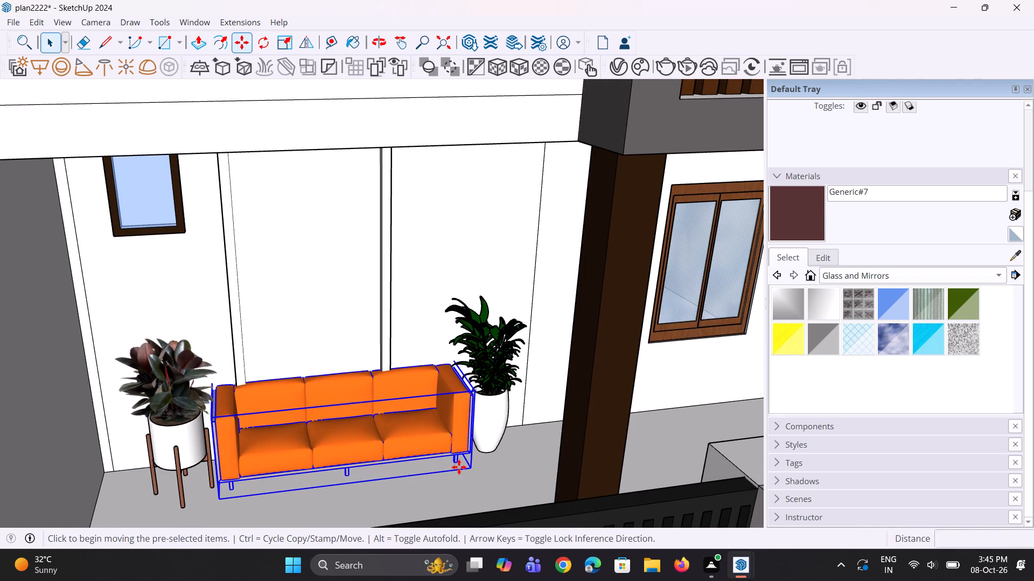
scroll(460, 472, up, 4)
click(472, 467)
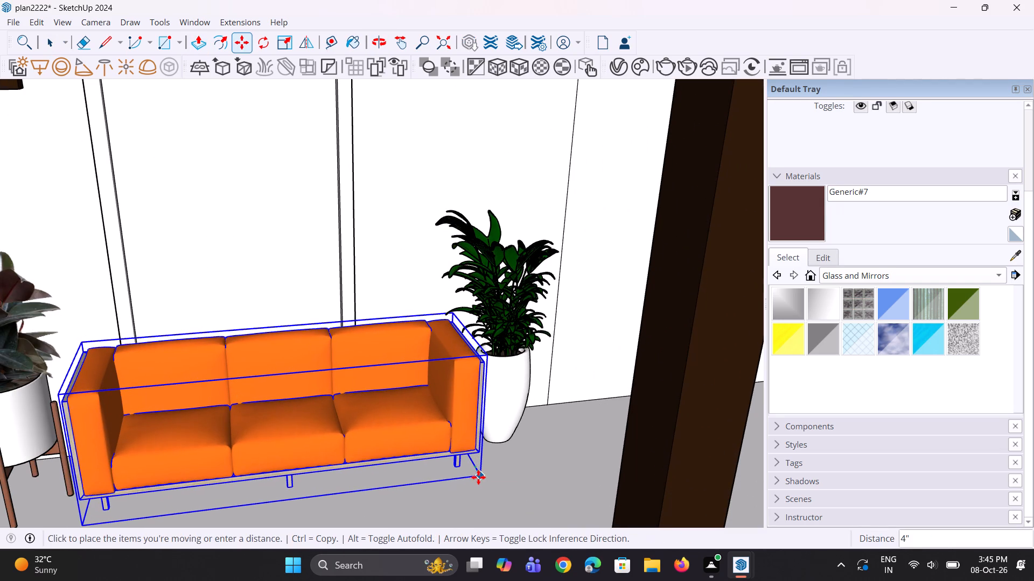
click(476, 478)
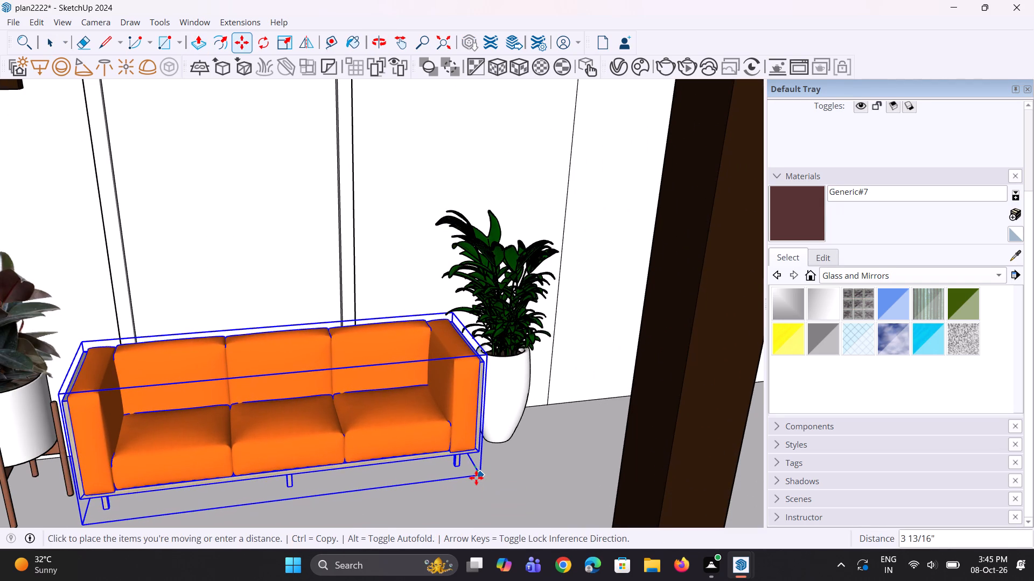
key(space)
key(space)
Paint the front and inner side faces of the wall strip nearer the green-leaved plant with Generic#7.
click(795, 225)
scroll(282, 316, up, 3)
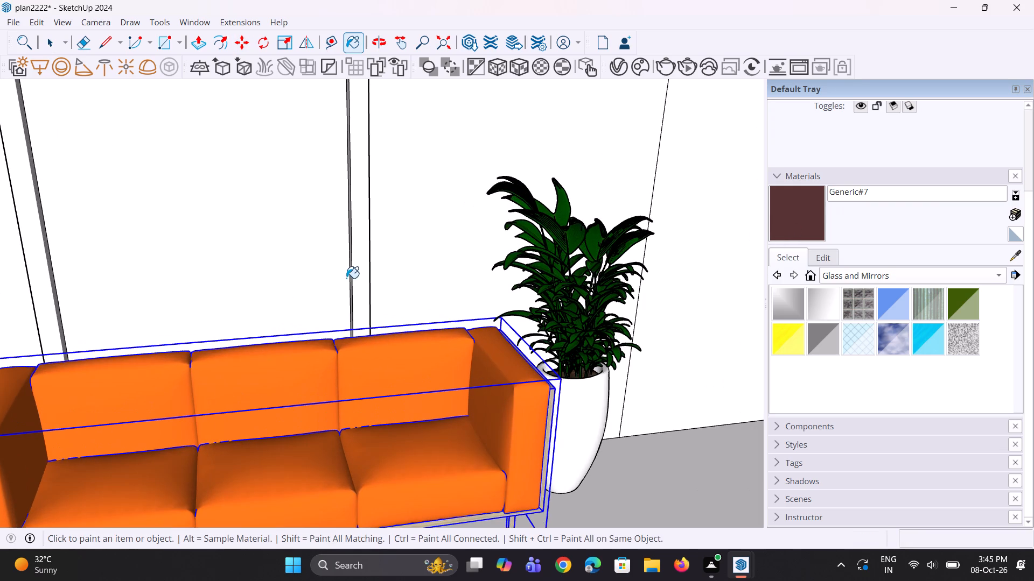
click(362, 278)
middle_drag(331, 307, 357, 294)
scroll(355, 285, up, 8)
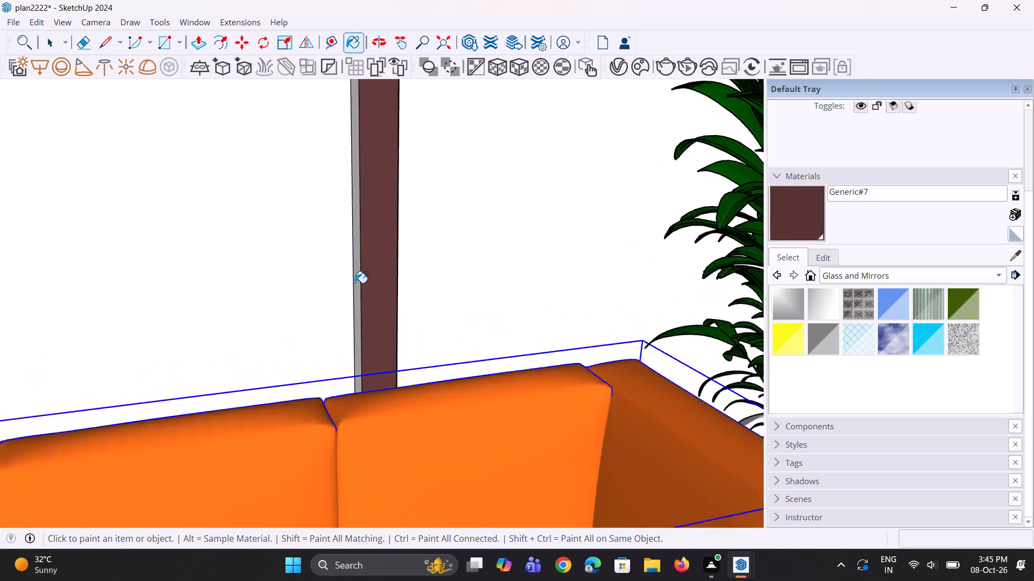
scroll(355, 283, up, 1)
click(355, 282)
scroll(363, 289, down, 1)
click(358, 280)
scroll(369, 290, down, 11)
scroll(71, 328, up, 3)
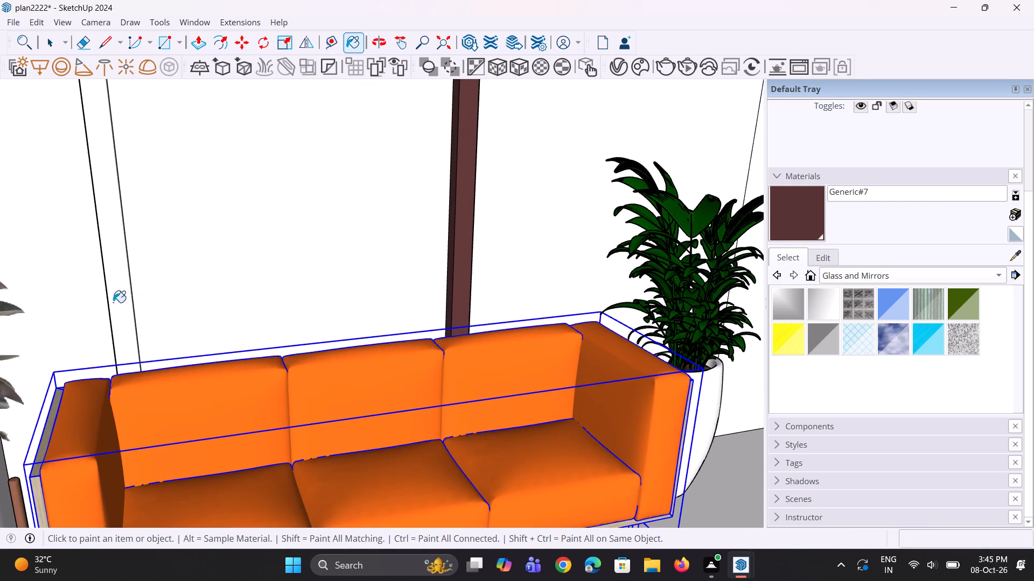
Paint the front and inner side faces of the wall strip nearer the small window with Generic#7.
click(114, 302)
middle_drag(160, 319, 25, 322)
scroll(25, 322, up, 1)
scroll(128, 287, up, 4)
click(139, 278)
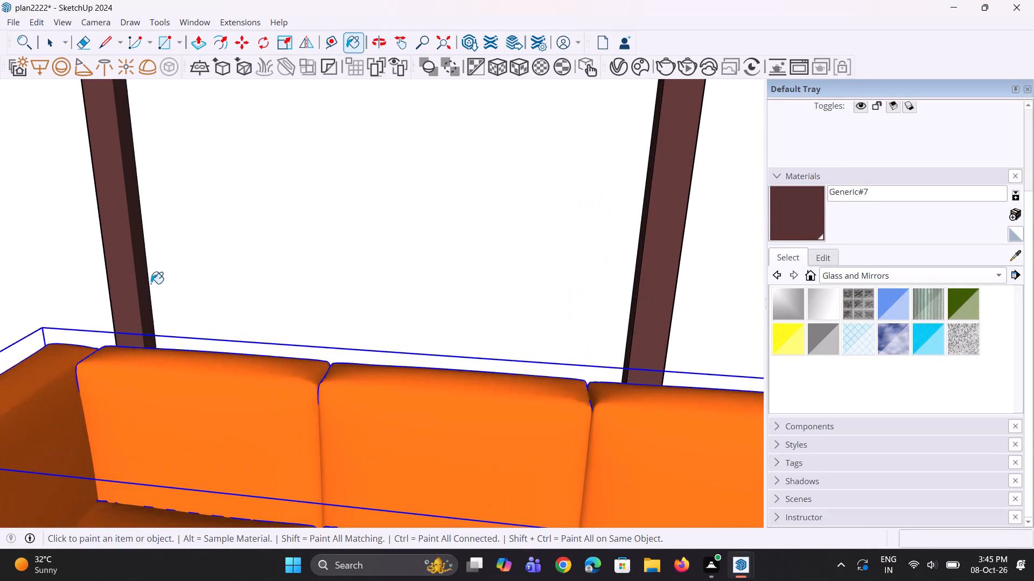
Paint the remaining outer side faces of both raised wall strips with Generic#7.
scroll(163, 292, down, 3)
middle_drag(444, 307, 339, 313)
scroll(455, 318, up, 2)
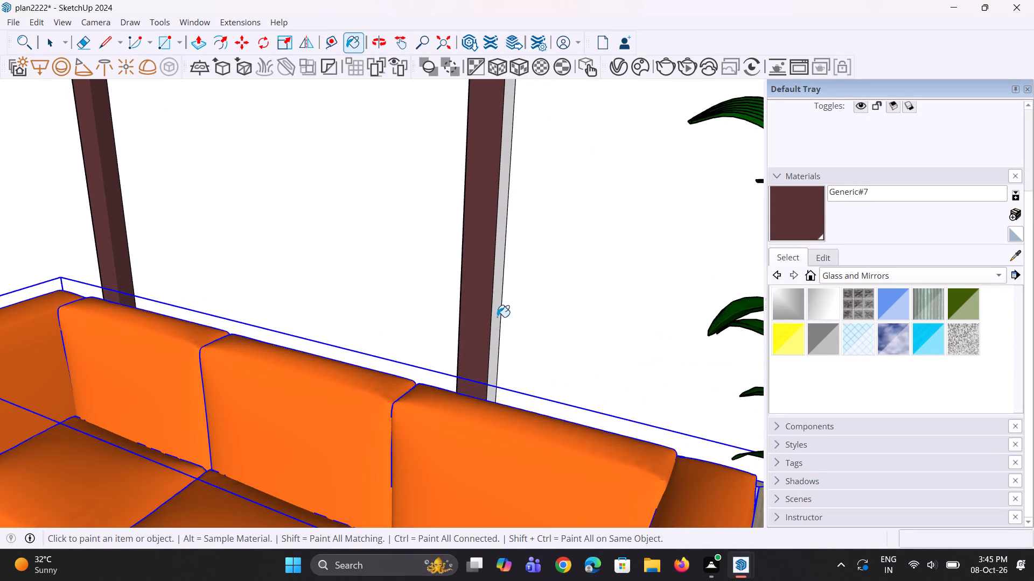
click(497, 317)
scroll(488, 322, down, 5)
middle_drag(287, 347, 474, 345)
middle_drag(339, 286, 393, 327)
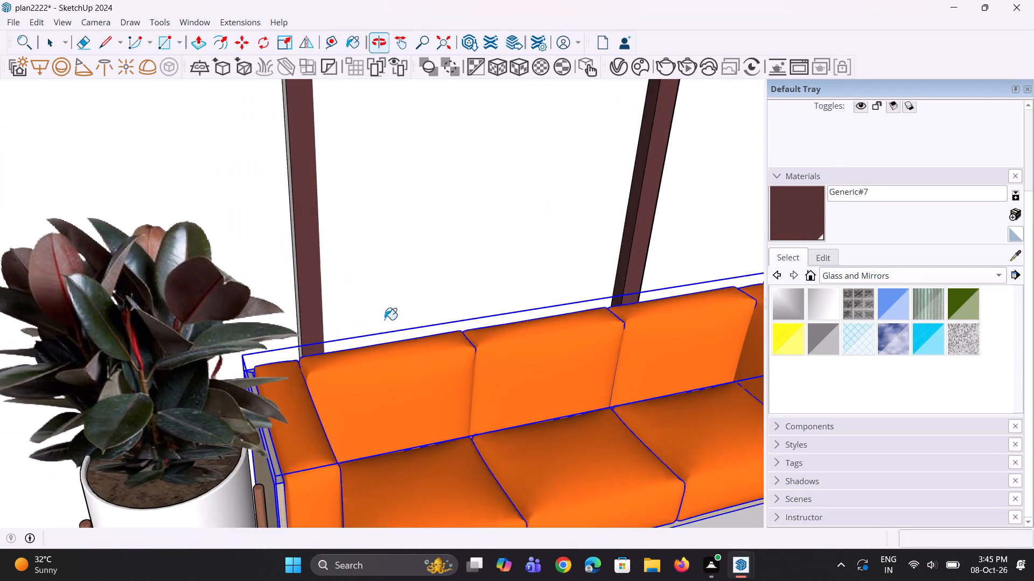
scroll(298, 255, up, 8)
middle_drag(297, 233, 355, 222)
click(291, 241)
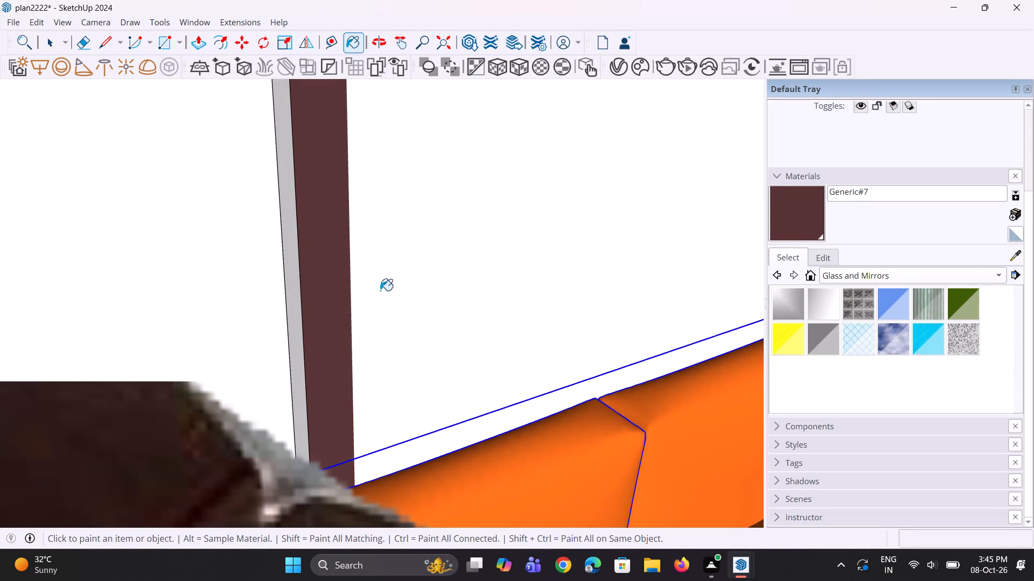
Examine the whole front of the house, including the ground-floor wall strips, gate and boundary wall.
scroll(323, 304, down, 9)
scroll(488, 323, down, 4)
middle_drag(612, 323, 528, 298)
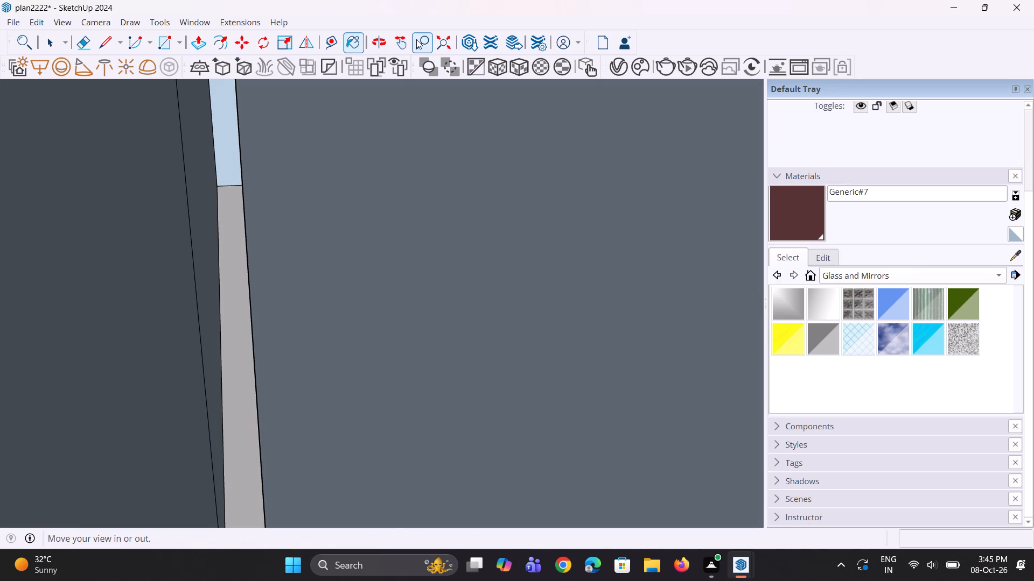
click(449, 39)
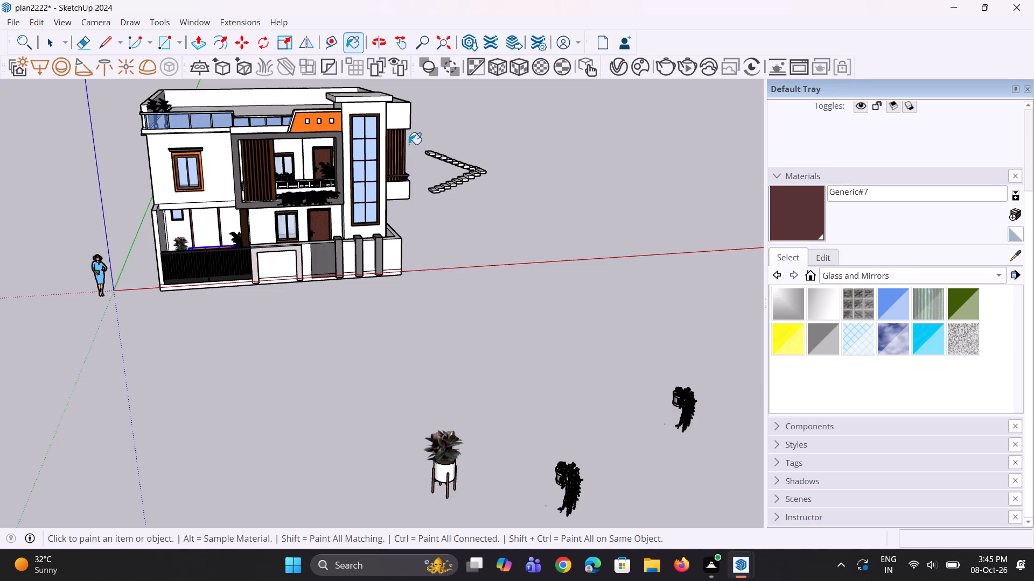
scroll(376, 202, down, 2)
middle_drag(345, 214, 337, 159)
scroll(261, 223, up, 7)
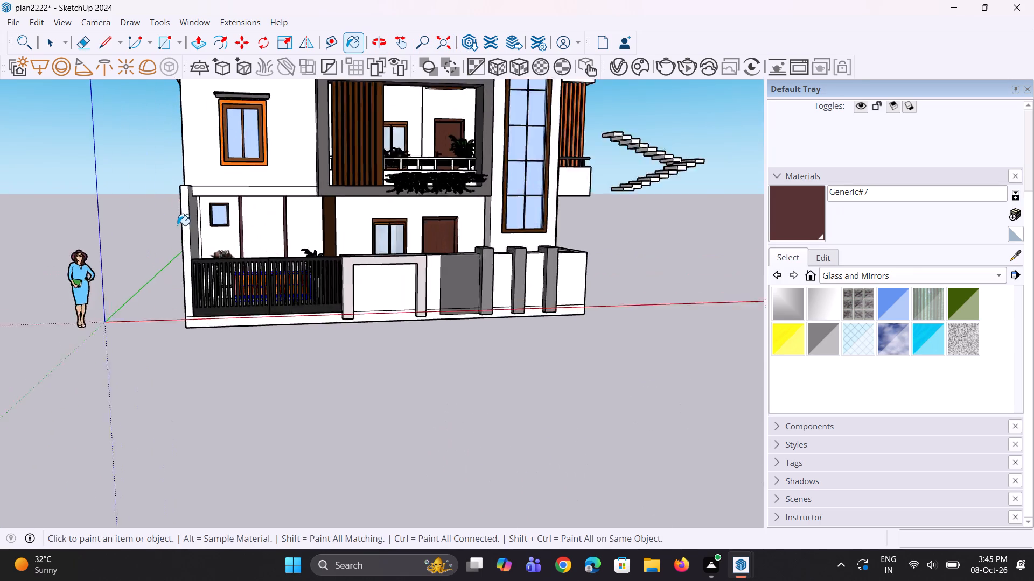
scroll(177, 225, up, 4)
scroll(289, 260, up, 1)
middle_drag(289, 260, 284, 250)
scroll(285, 252, up, 3)
middle_drag(318, 269, 319, 287)
scroll(325, 277, down, 4)
middle_drag(464, 270, 468, 284)
scroll(408, 271, down, 4)
middle_drag(561, 262, 546, 266)
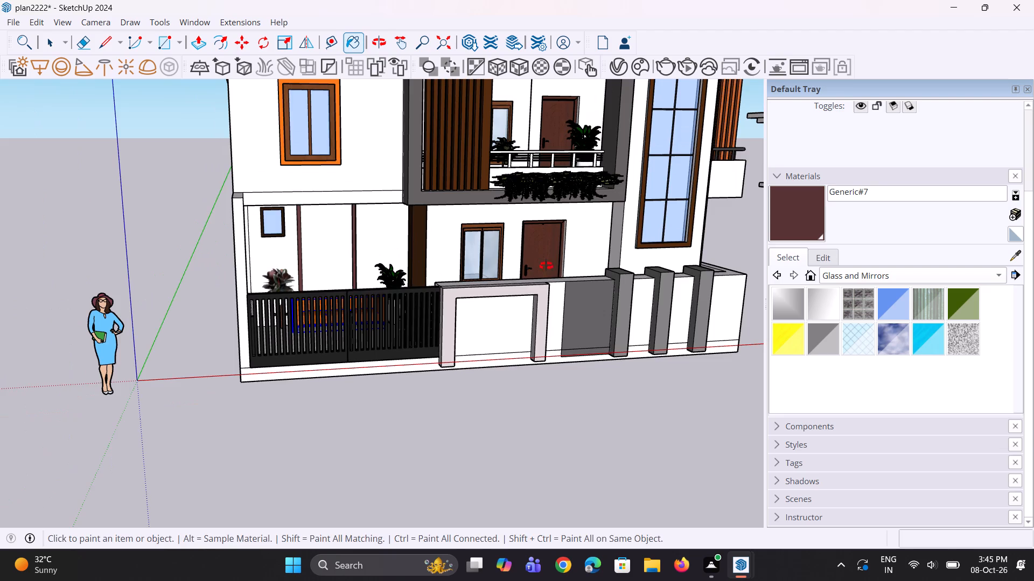
middle_drag(546, 266, 483, 272)
scroll(485, 272, up, 1)
scroll(485, 272, down, 8)
middle_drag(522, 240, 527, 213)
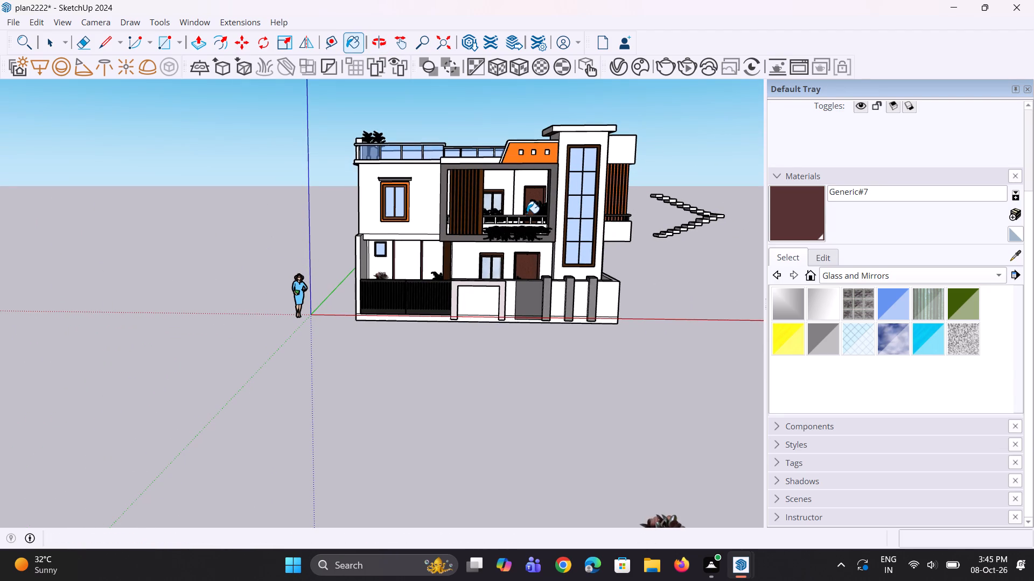
middle_drag(515, 205, 516, 104)
scroll(515, 207, up, 2)
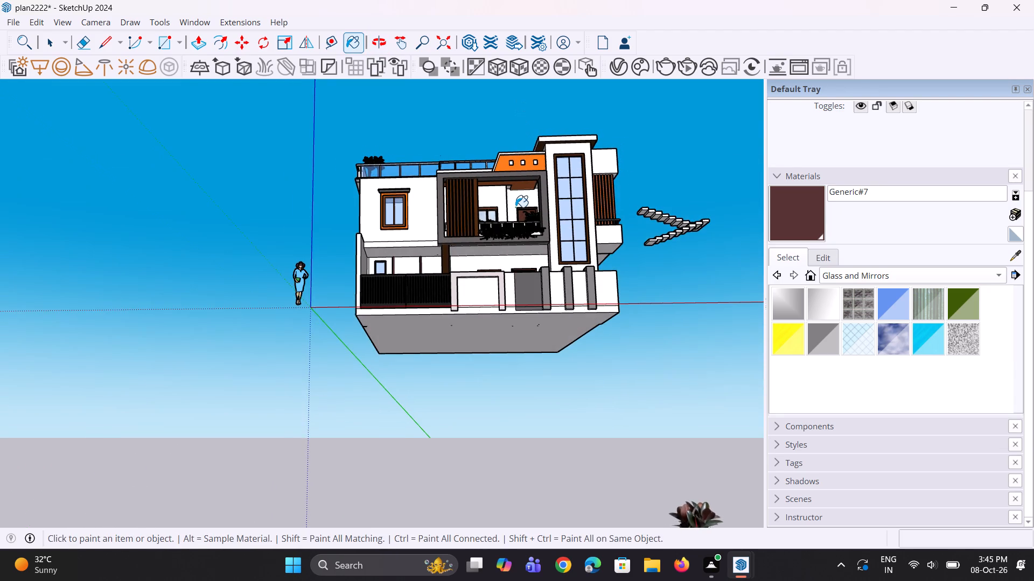
scroll(515, 207, up, 4)
middle_drag(509, 210, 505, 286)
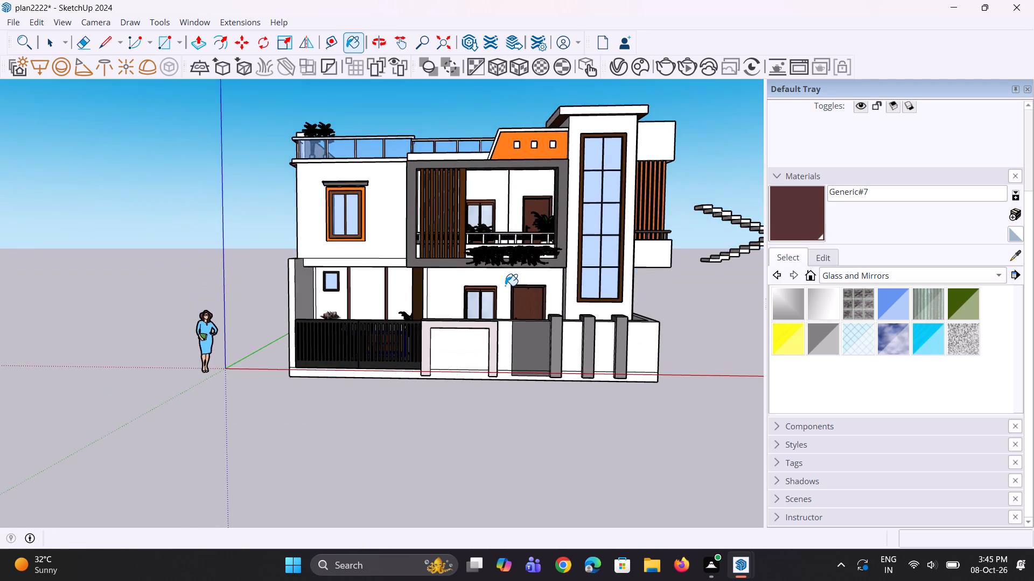
scroll(505, 286, down, 3)
middle_drag(505, 286, 506, 310)
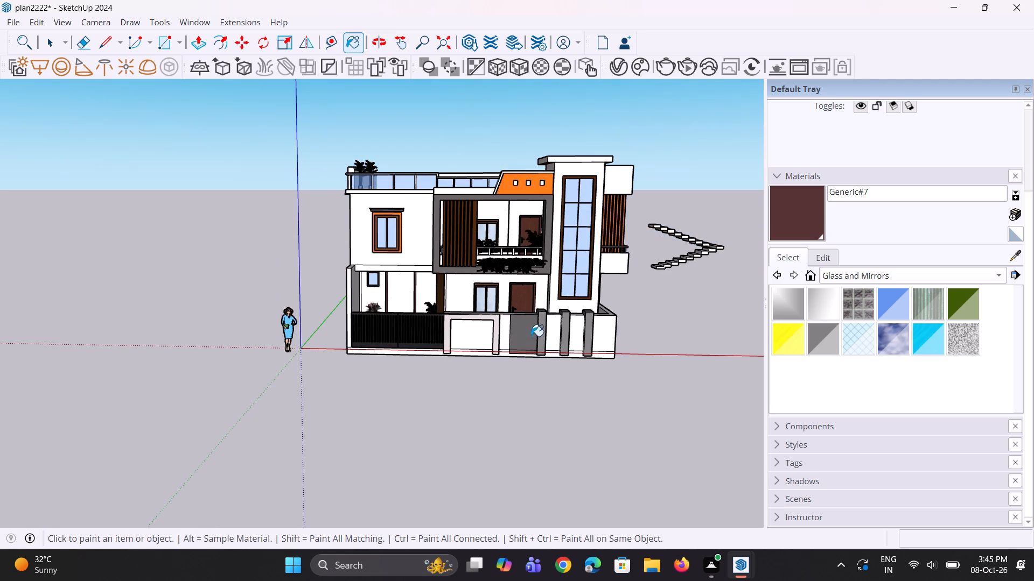
middle_drag(533, 368, 533, 375)
scroll(493, 367, up, 2)
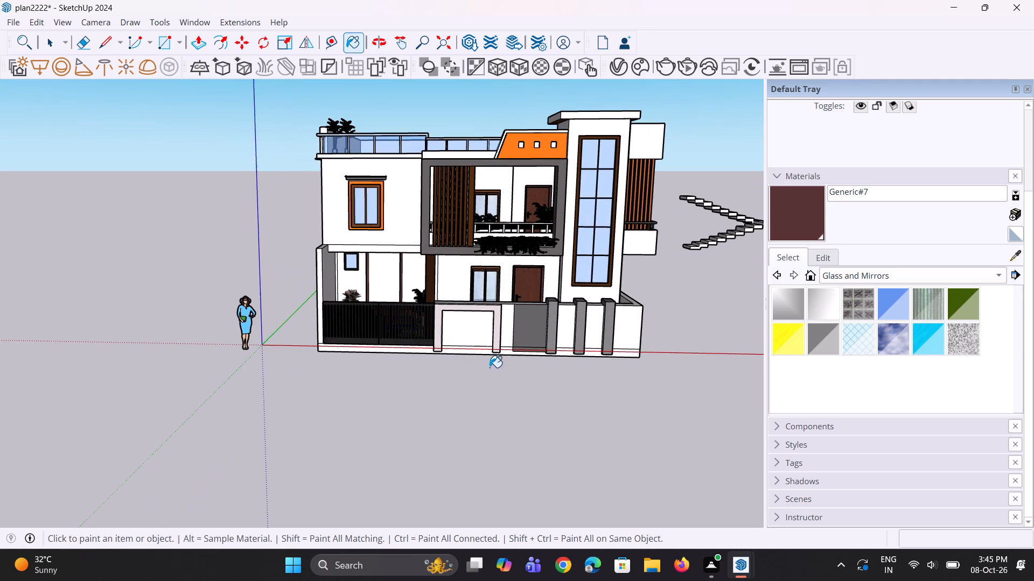
Push/Pull the underside of the house base down by about 3 1/4" as a new volume.
middle_drag(434, 370, 460, 218)
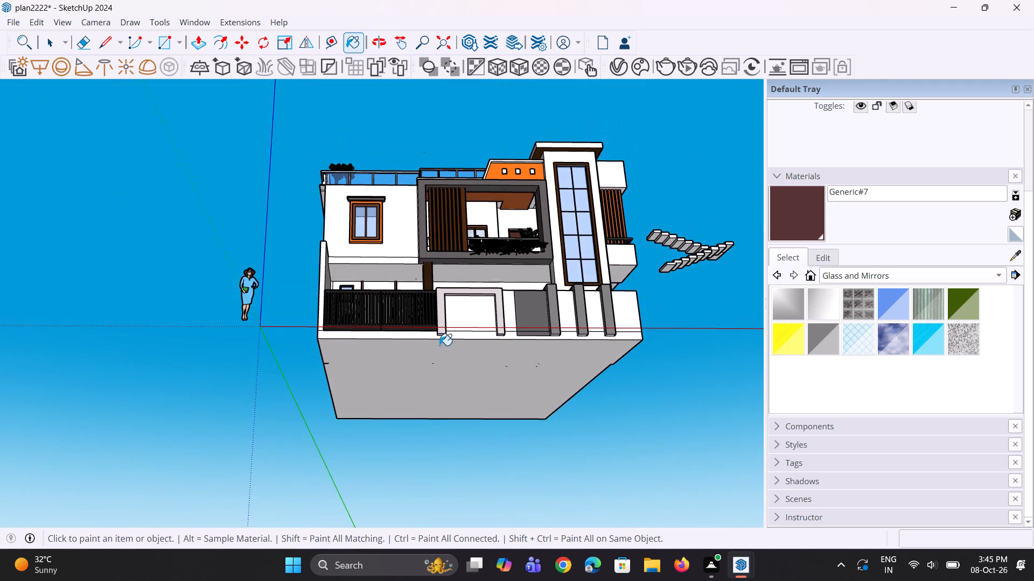
scroll(433, 368, up, 2)
key(p)
click(450, 363)
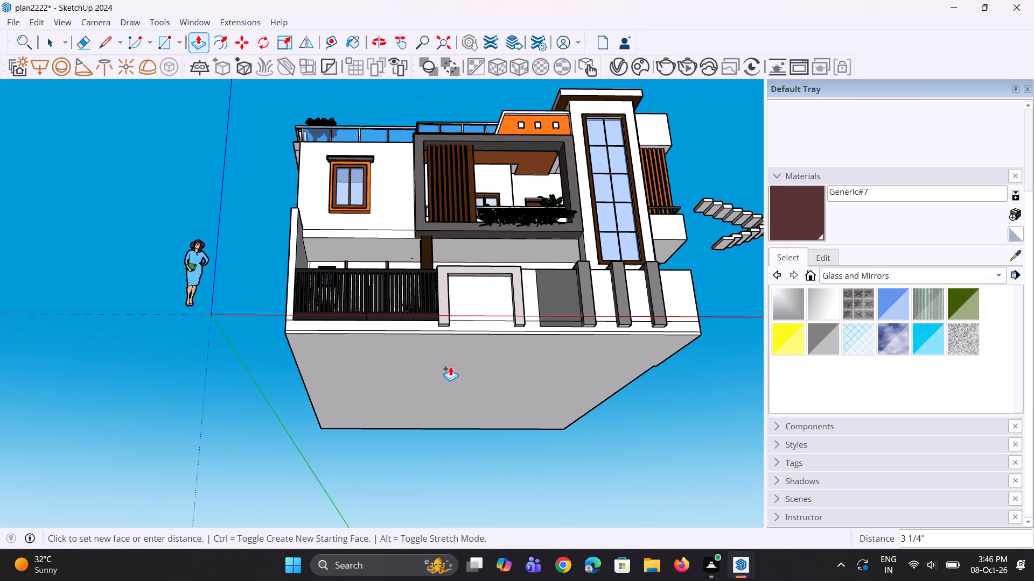
click(450, 368)
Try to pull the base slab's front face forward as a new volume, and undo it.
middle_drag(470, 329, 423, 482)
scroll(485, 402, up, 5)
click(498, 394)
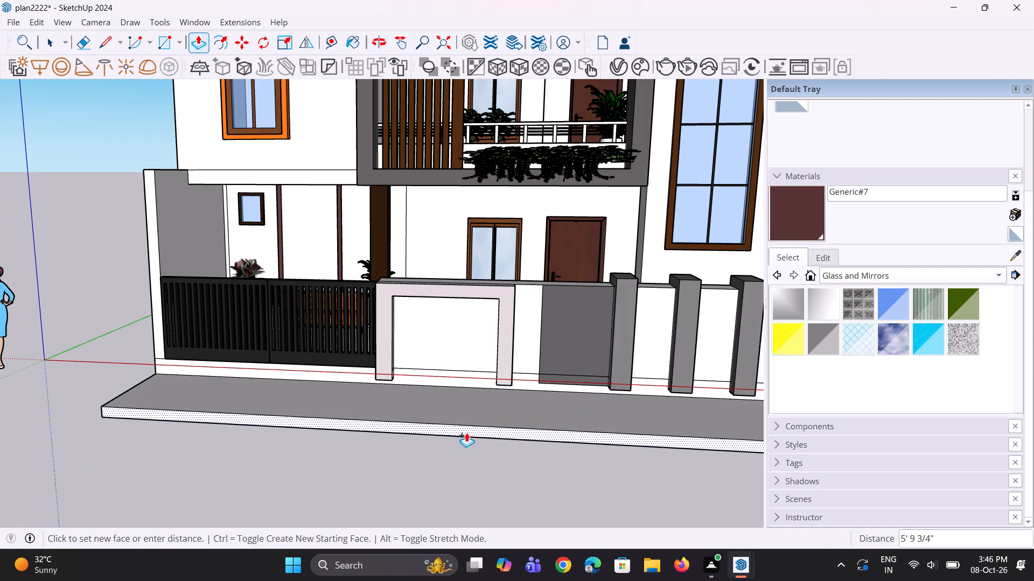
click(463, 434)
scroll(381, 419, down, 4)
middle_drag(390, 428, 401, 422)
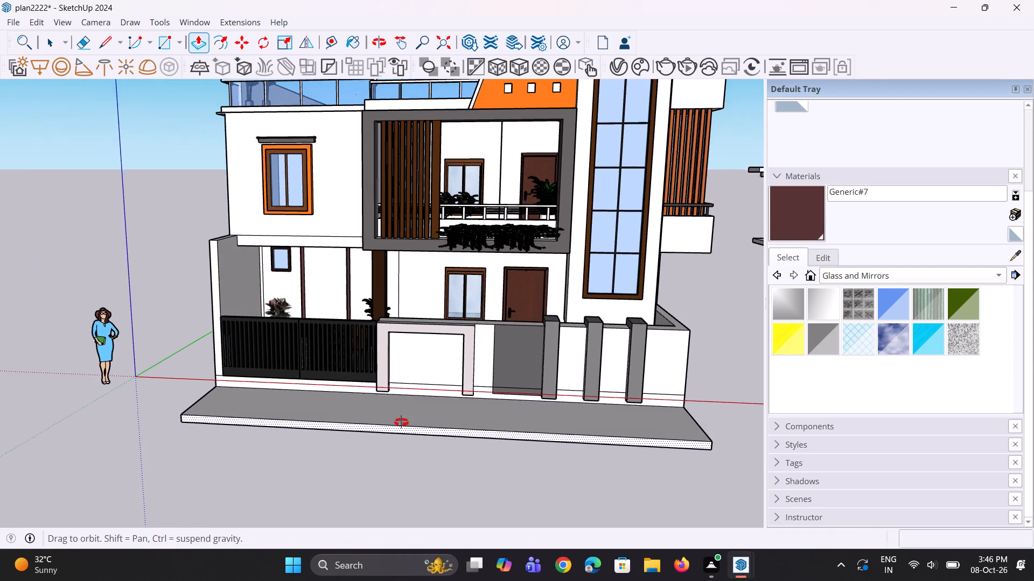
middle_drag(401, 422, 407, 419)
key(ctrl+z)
Push/Pull the base slab's front face forward by about 6' 3 3/8".
click(428, 401)
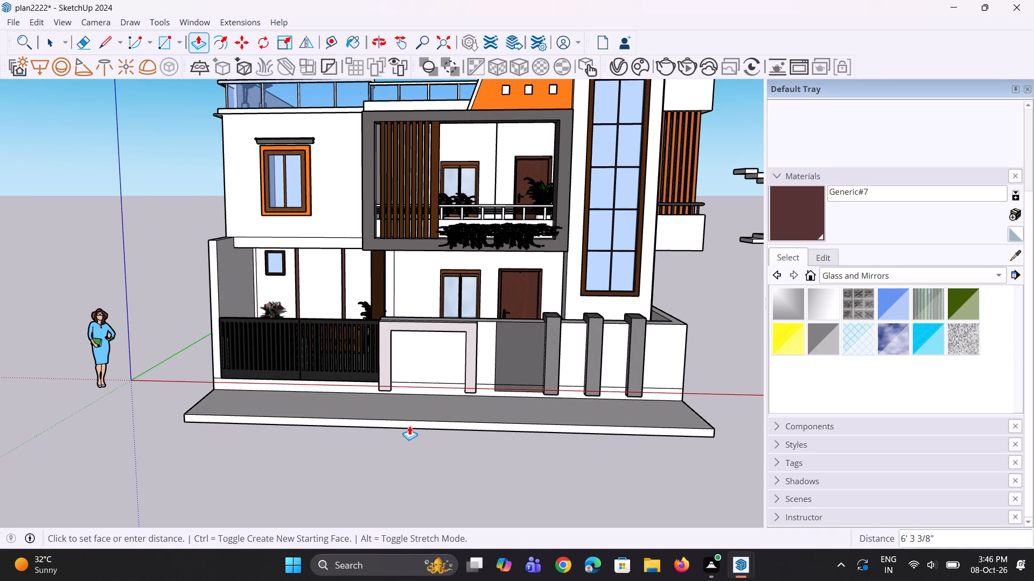
click(409, 426)
Extend both side ends of the front base slab outward beyond the house walls by repeating the last Push/Pull distance.
middle_drag(471, 430, 143, 414)
scroll(471, 498, up, 1)
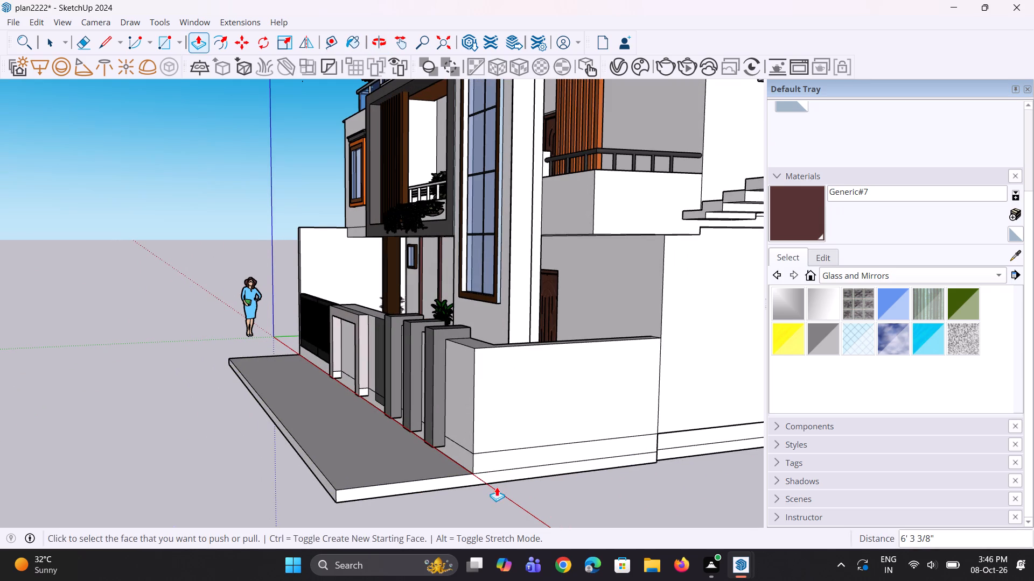
double_click(508, 474)
scroll(482, 449, down, 3)
middle_drag(773, 494, 714, 497)
scroll(704, 443, down, 2)
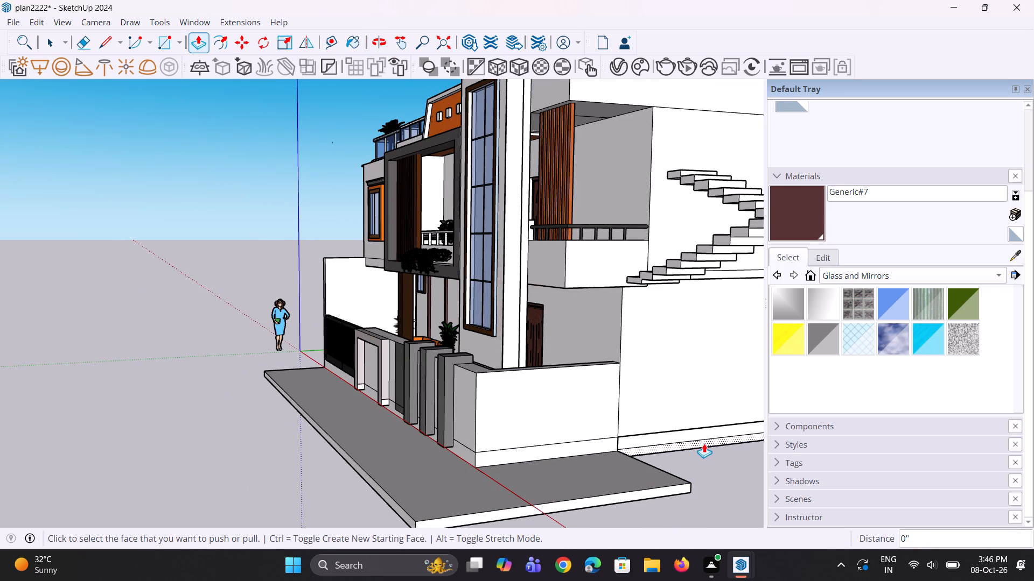
scroll(704, 443, down, 2)
middle_drag(455, 455, 786, 465)
scroll(199, 344, up, 2)
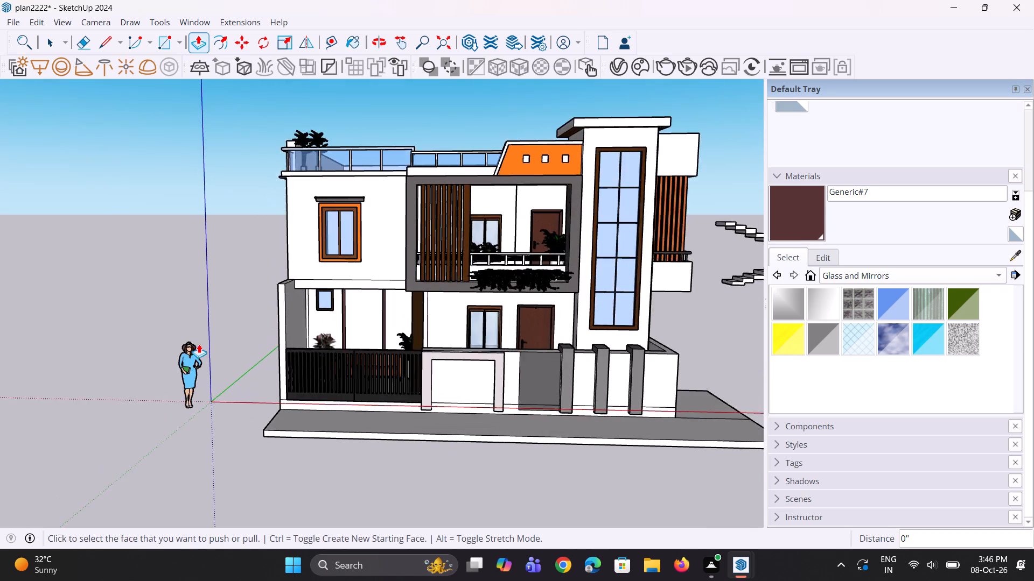
scroll(199, 344, up, 2)
middle_drag(201, 376, 336, 376)
scroll(322, 424, up, 2)
double_click(327, 443)
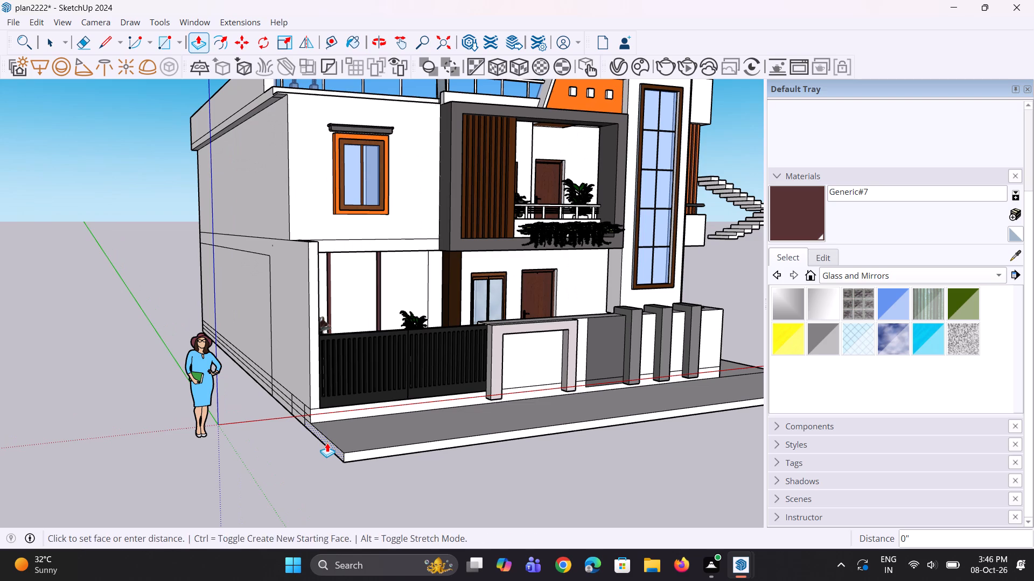
Erase the leftover horizontal and short vertical lines along the bottom of the gate-side outer wall.
scroll(306, 435, down, 4)
middle_drag(329, 435, 492, 417)
scroll(372, 417, up, 2)
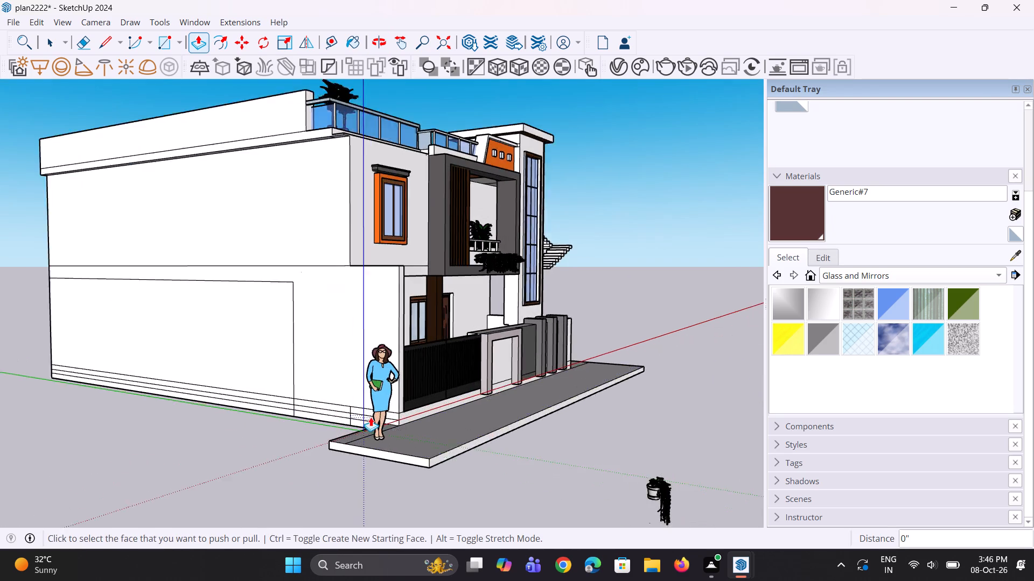
scroll(371, 417, up, 9)
middle_drag(369, 414, 387, 436)
scroll(347, 444, up, 5)
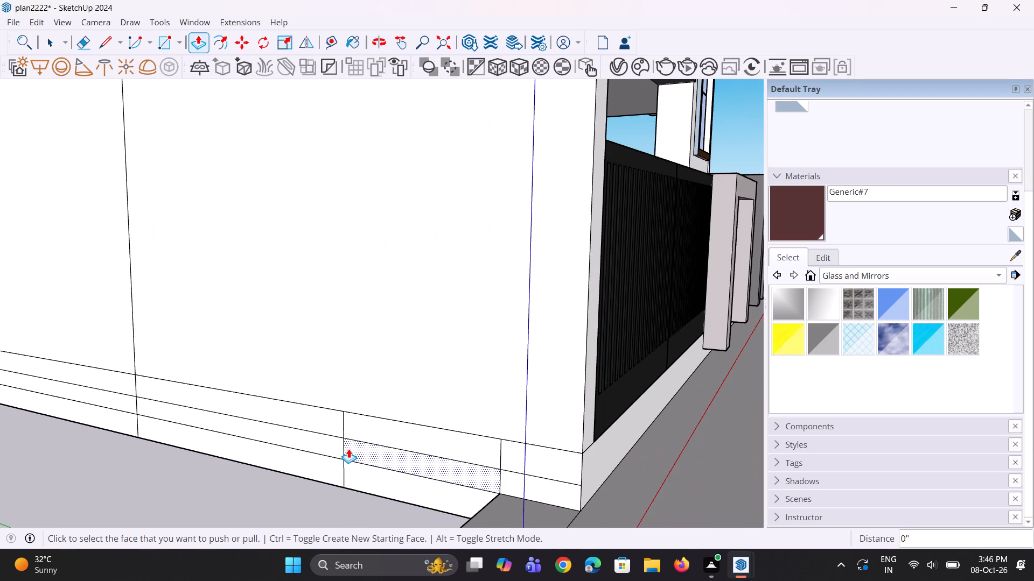
key(e)
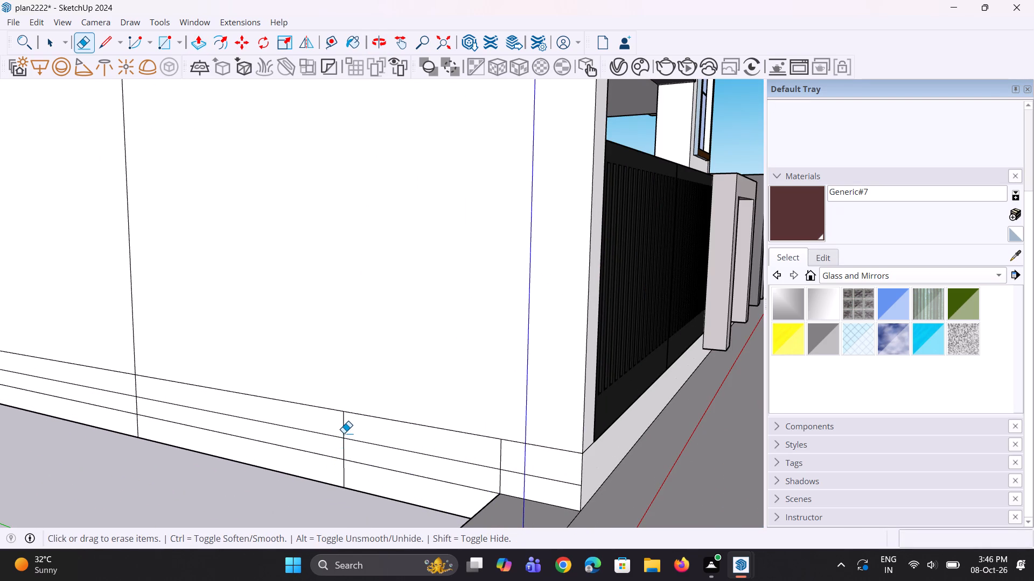
click(344, 433)
drag(343, 437, 344, 467)
drag(489, 459, 491, 459)
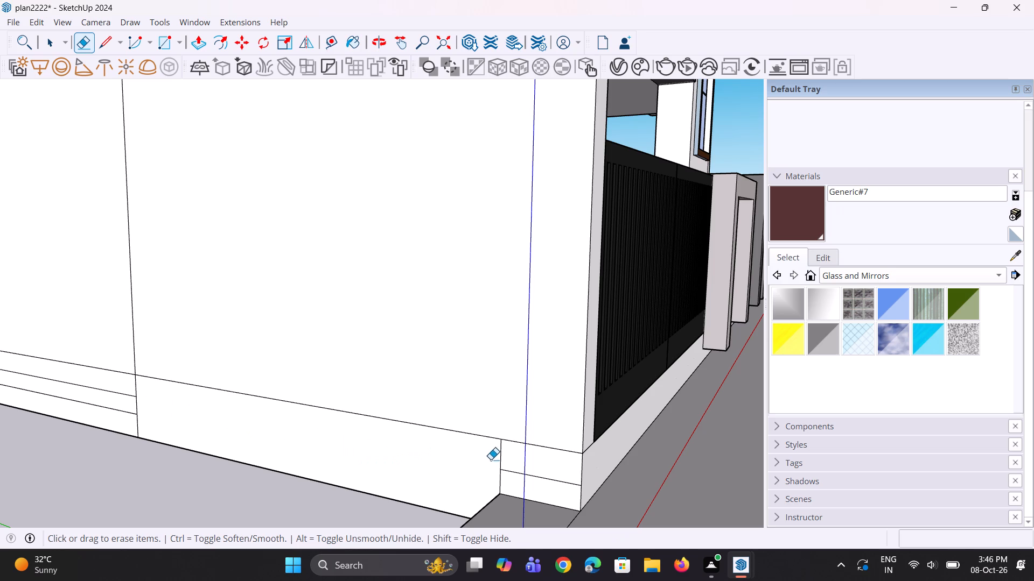
drag(491, 459, 497, 483)
drag(157, 408, 134, 423)
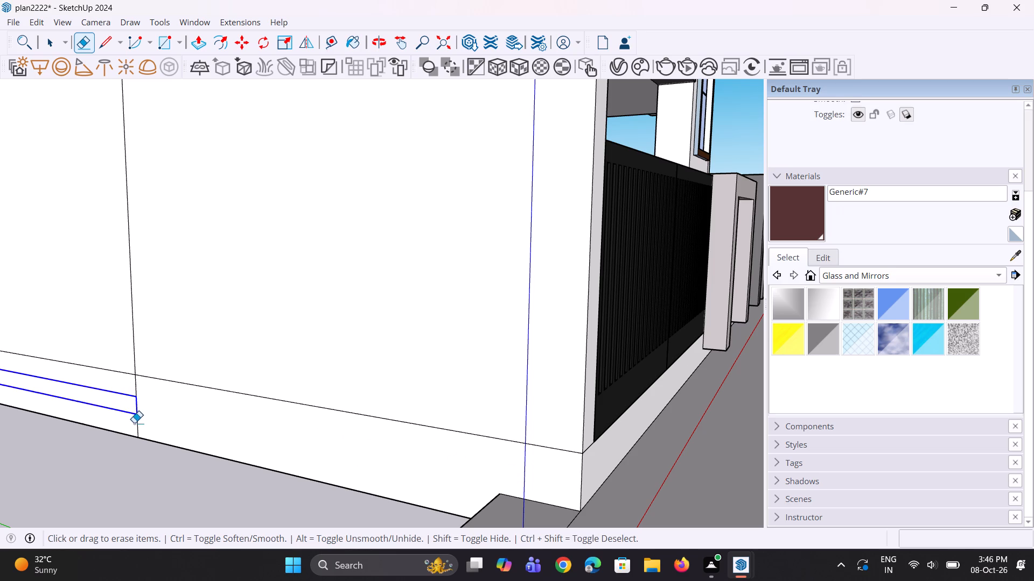
drag(134, 423, 139, 424)
scroll(178, 419, down, 4)
drag(152, 404, 139, 400)
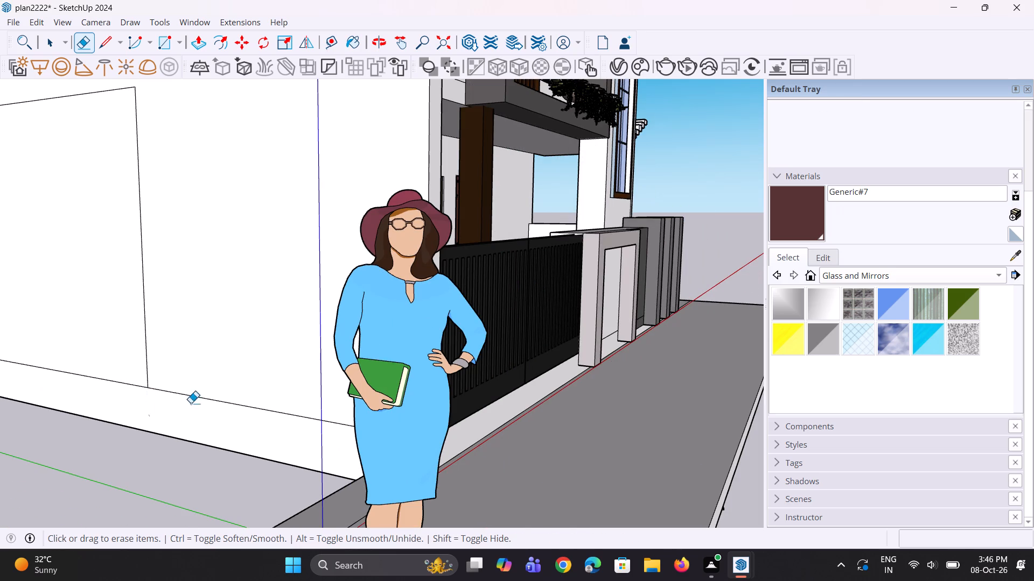
Push/Pull the rear face of the slab's gate-side extension backward along the wall by about 11".
scroll(207, 400, down, 16)
middle_drag(338, 385, 244, 403)
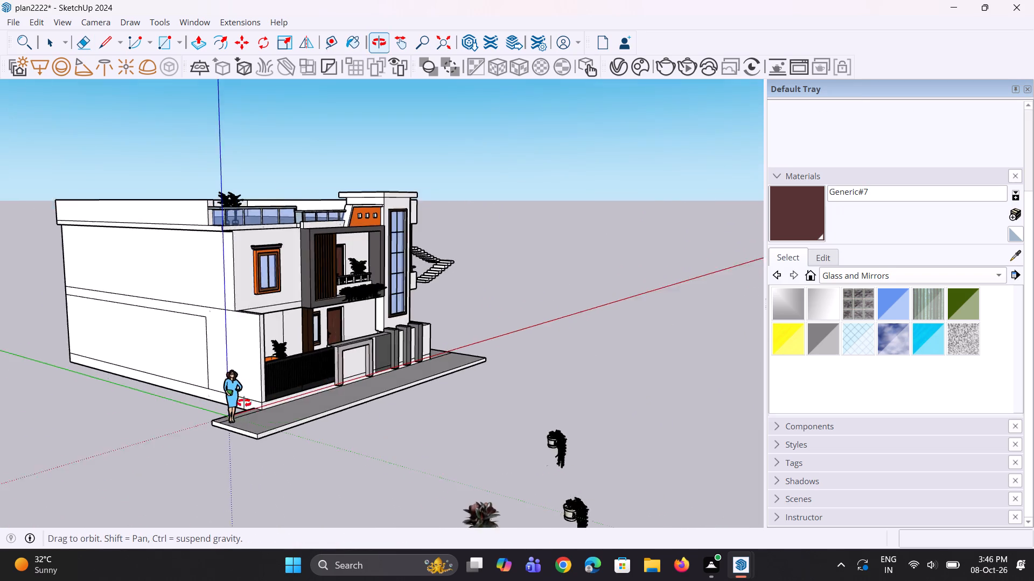
middle_drag(244, 403, 78, 443)
middle_drag(474, 402, 670, 385)
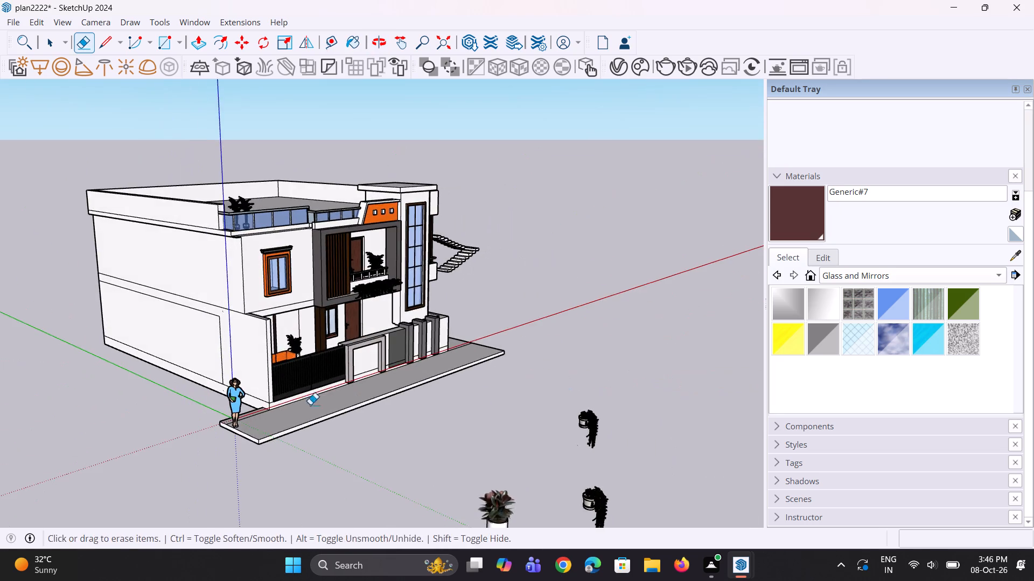
middle_drag(281, 407, 593, 404)
scroll(469, 447, up, 5)
middle_drag(465, 450, 500, 435)
key(p)
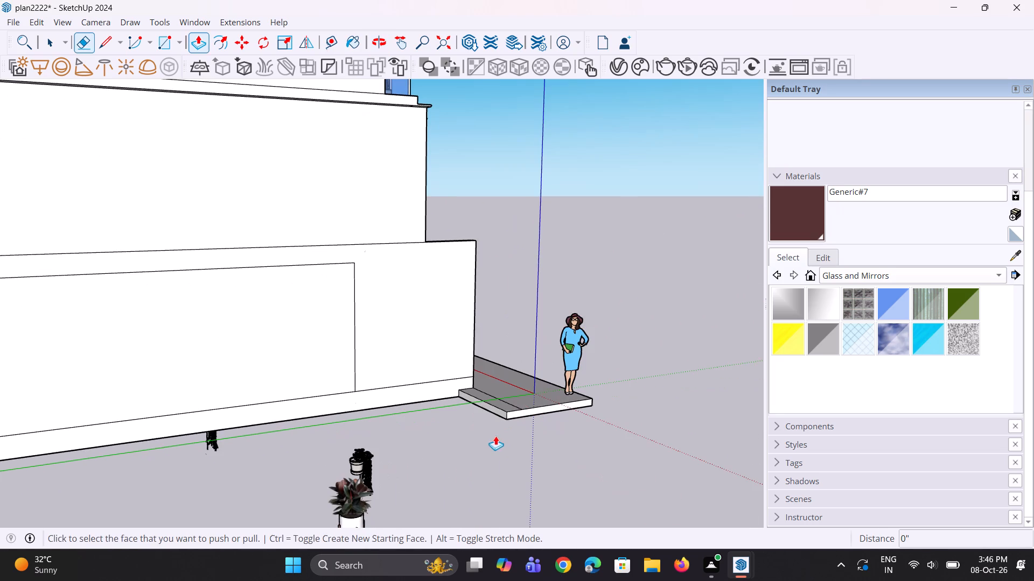
scroll(493, 413, up, 2)
click(493, 409)
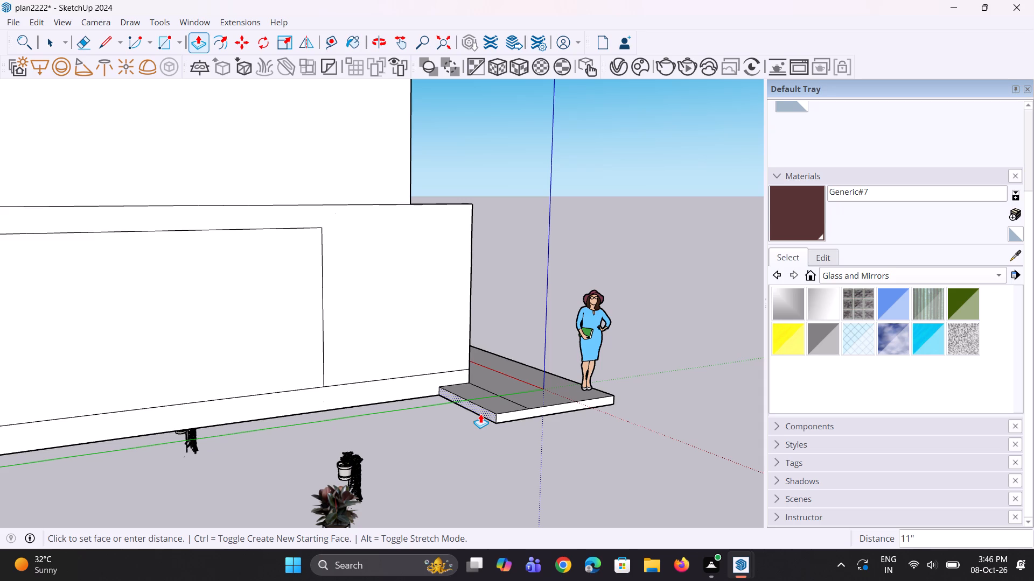
click(480, 414)
Erase the seam line across the top of the slab's gate-side extension.
middle_drag(516, 421, 496, 434)
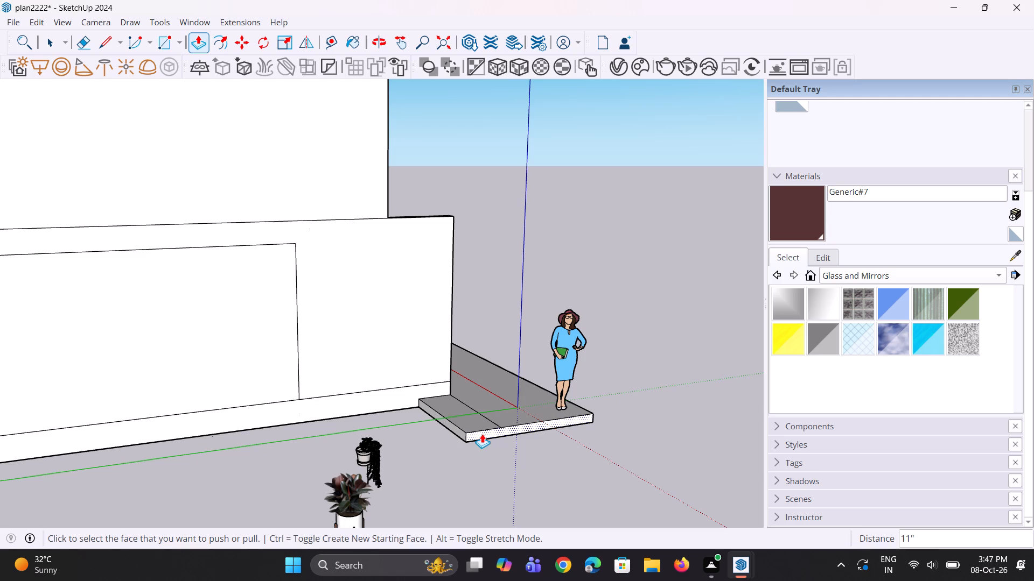
scroll(477, 279, down, 3)
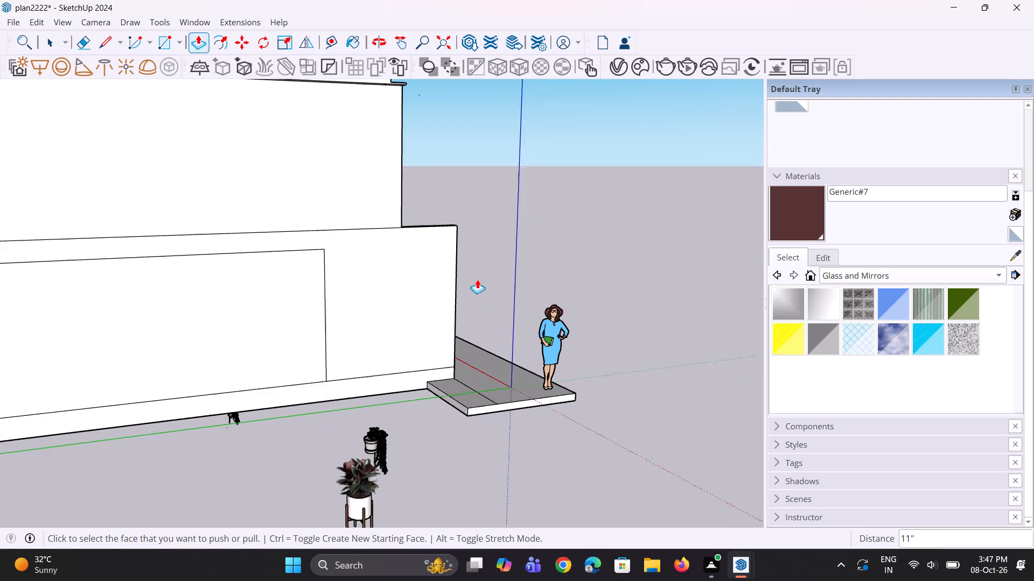
scroll(477, 279, down, 1)
middle_drag(502, 329, 316, 373)
scroll(377, 372, down, 2)
middle_drag(355, 394, 351, 408)
scroll(353, 392, up, 3)
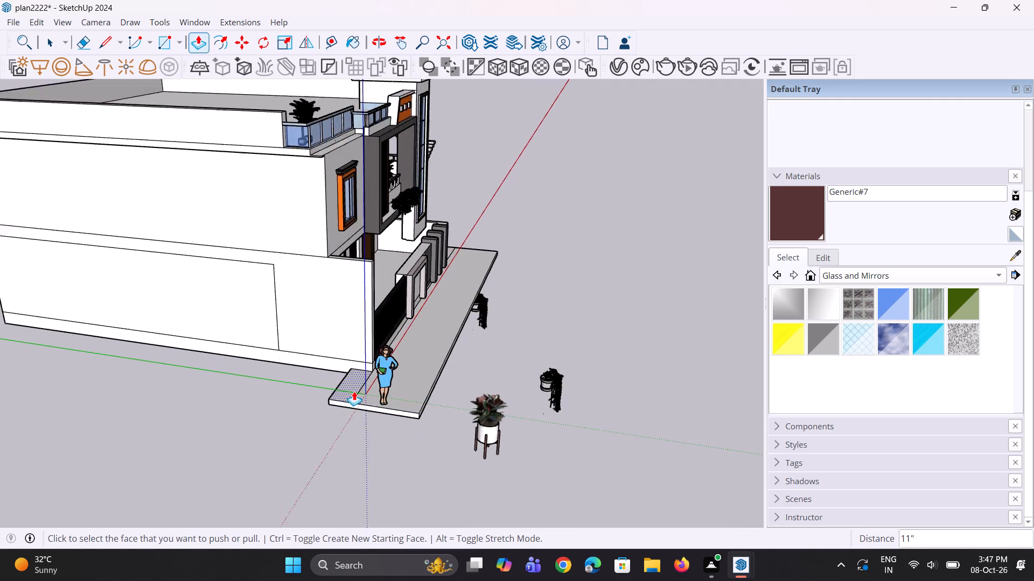
scroll(354, 391, up, 8)
key(e)
click(366, 389)
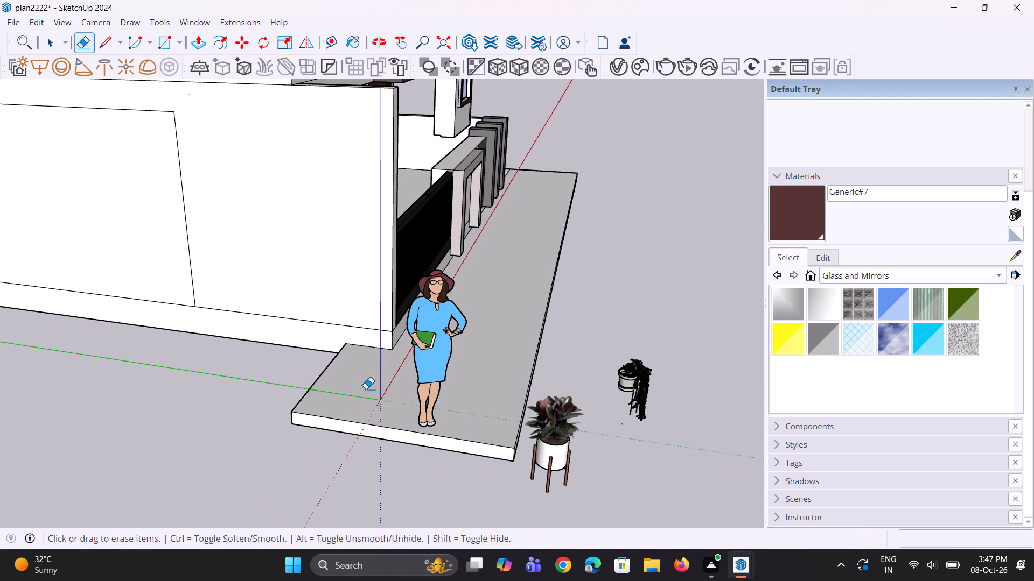
Examine the extended slab along the front of the house, and the whole facade with its roof and detached stairs.
scroll(366, 392, down, 4)
middle_drag(441, 395, 298, 398)
scroll(374, 396, up, 5)
middle_drag(327, 391, 305, 399)
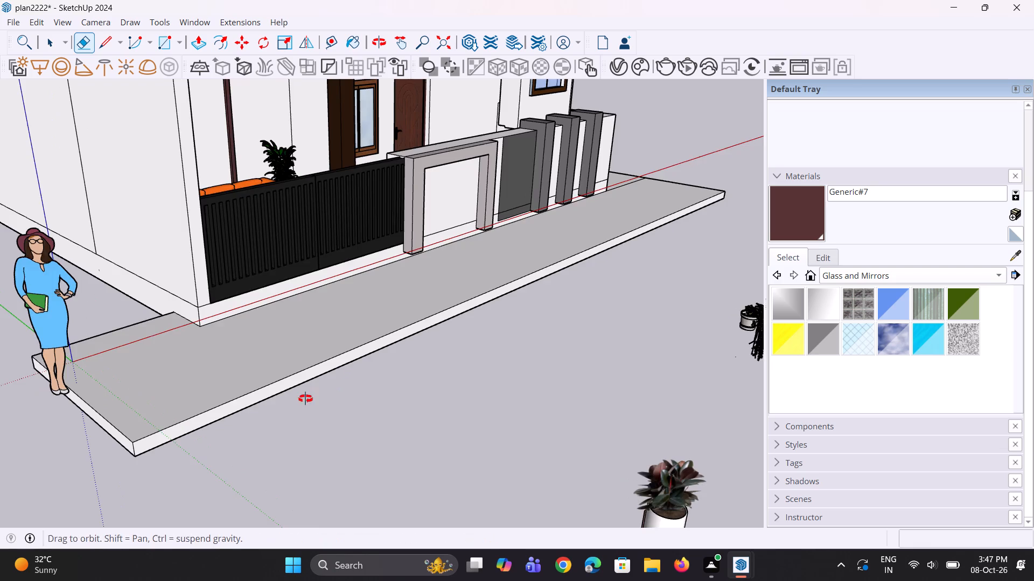
middle_drag(305, 399, 261, 405)
scroll(269, 400, down, 8)
middle_drag(502, 314, 367, 269)
scroll(519, 242, up, 5)
middle_drag(546, 331, 544, 338)
scroll(544, 338, down, 6)
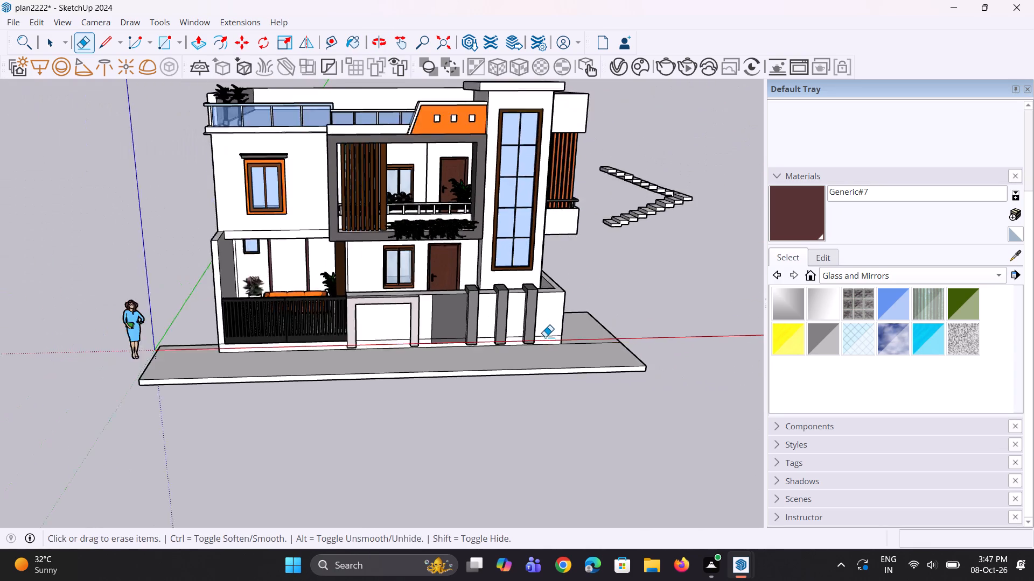
scroll(545, 337, down, 6)
middle_drag(545, 287, 522, 230)
scroll(543, 192, up, 6)
key(space)
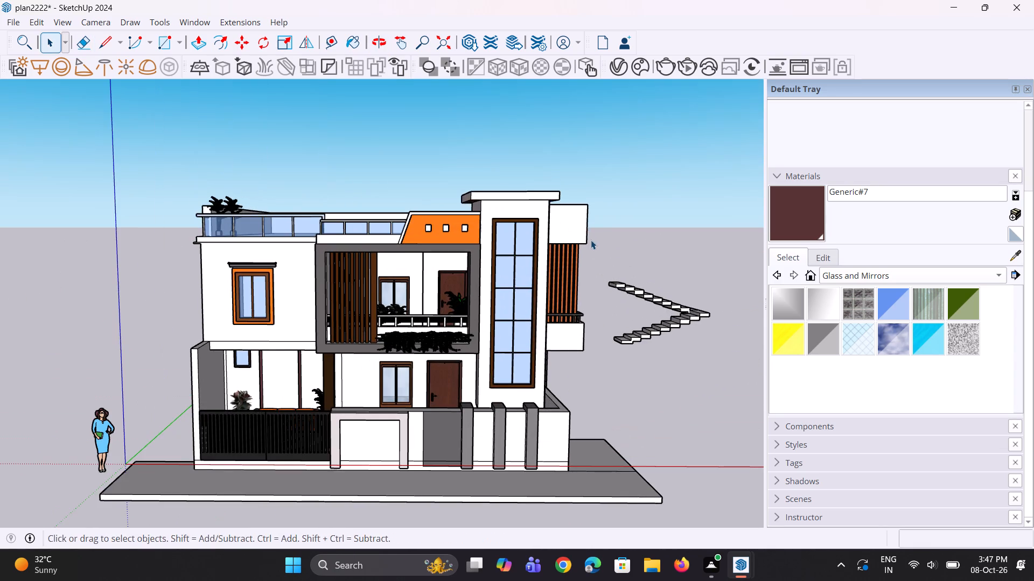
middle_drag(591, 240, 585, 226)
scroll(585, 247, up, 3)
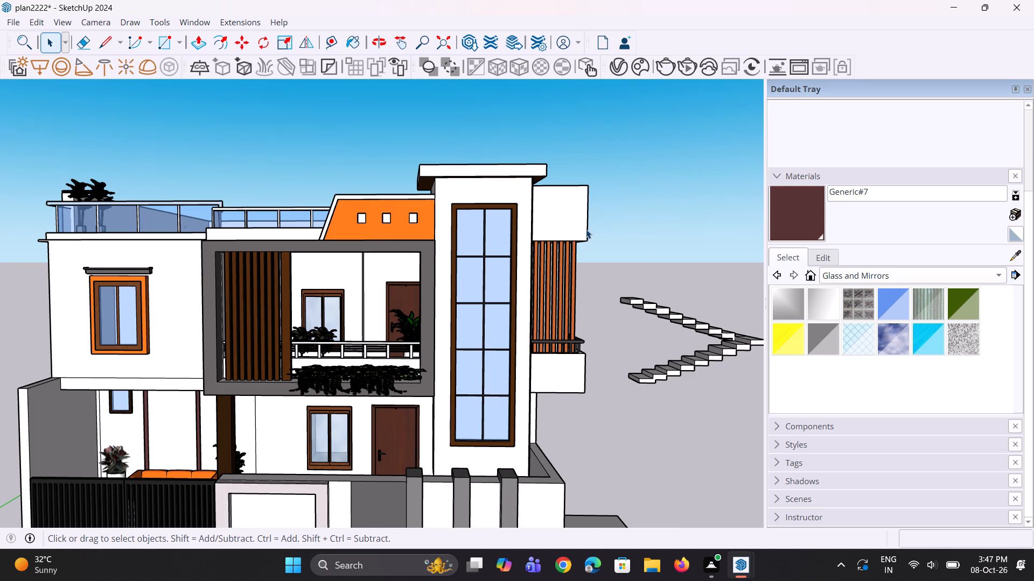
scroll(582, 219, down, 3)
middle_drag(574, 223, 606, 278)
scroll(612, 264, up, 1)
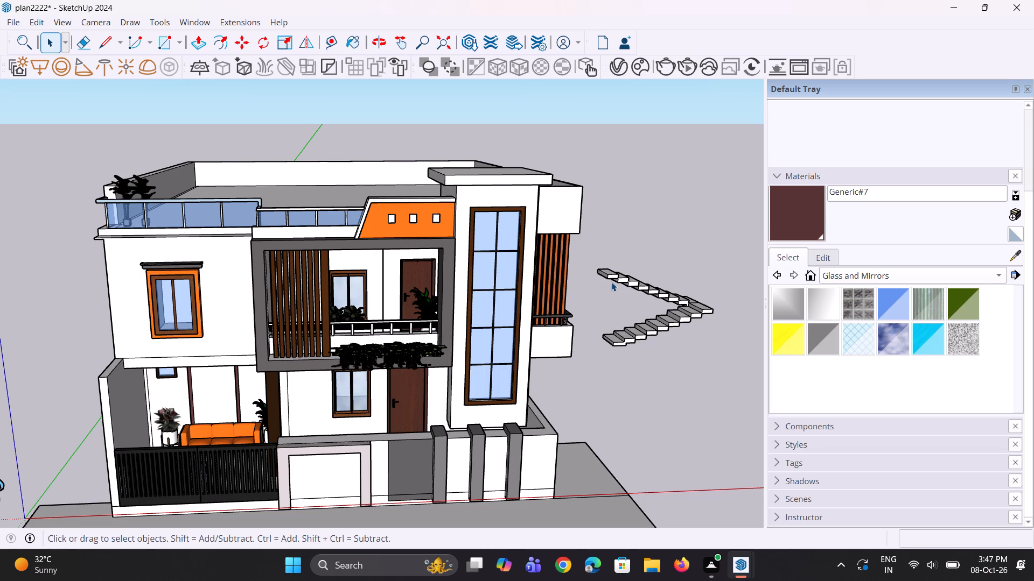
scroll(496, 254, down, 2)
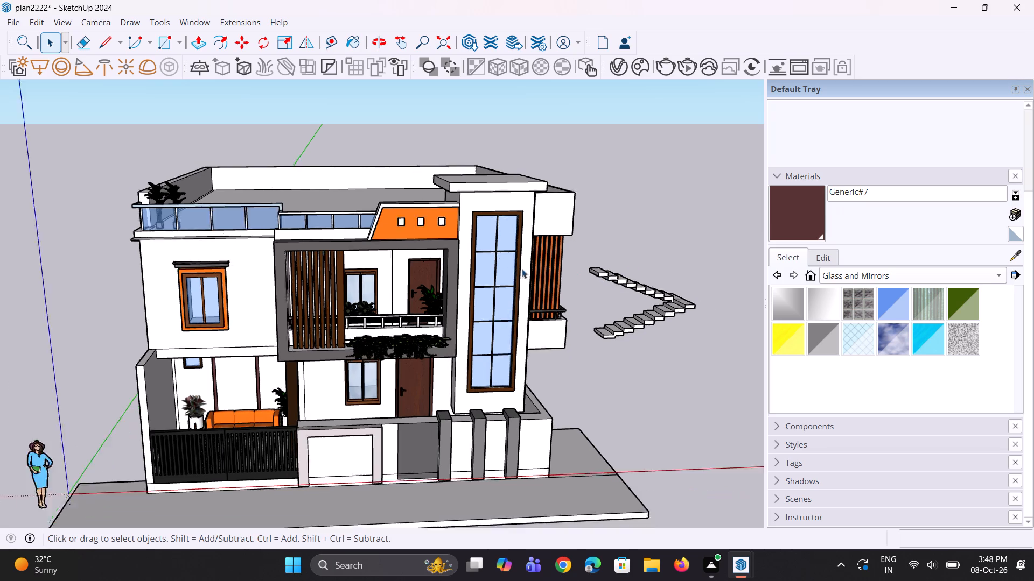
scroll(522, 269, down, 5)
middle_drag(534, 293, 518, 293)
scroll(542, 386, up, 6)
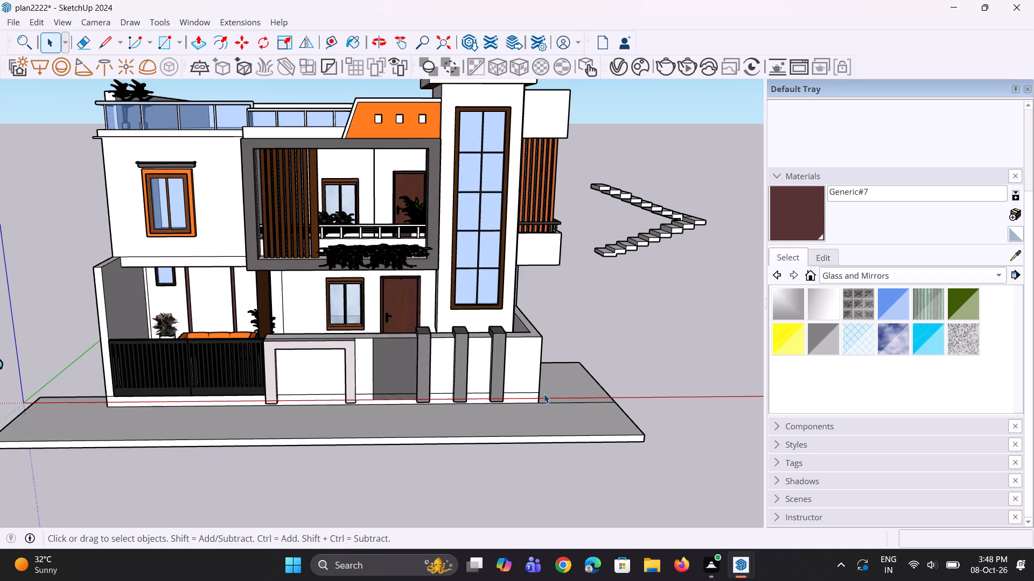
Erase the seam line across the slab's top beside the boundary wall, at the end away from the gate.
middle_drag(542, 399, 539, 436)
scroll(576, 413, up, 6)
key(e)
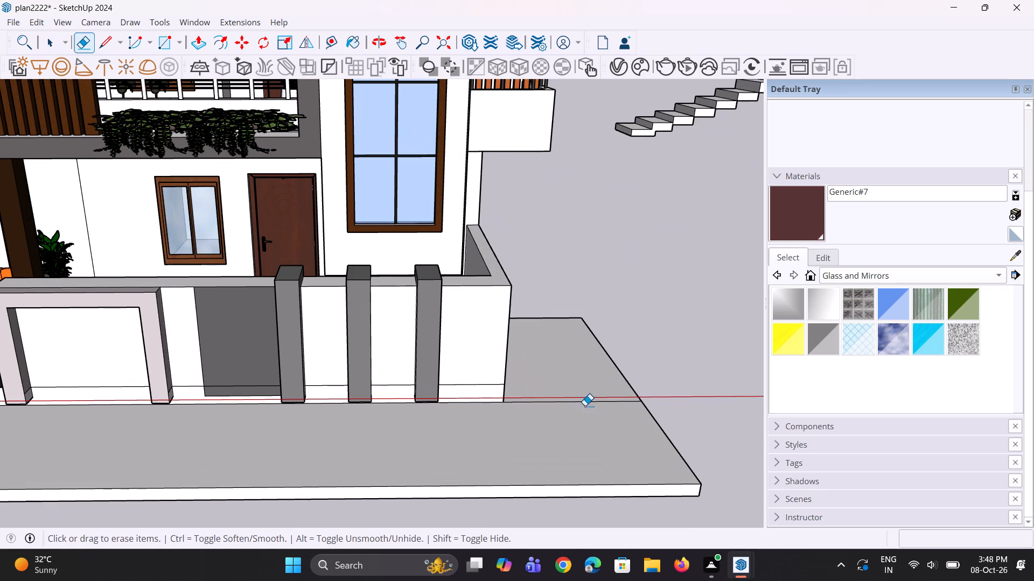
click(595, 400)
Examine the whole house and its extended base slab from above and from the front.
scroll(595, 400, down, 5)
middle_drag(556, 400, 593, 379)
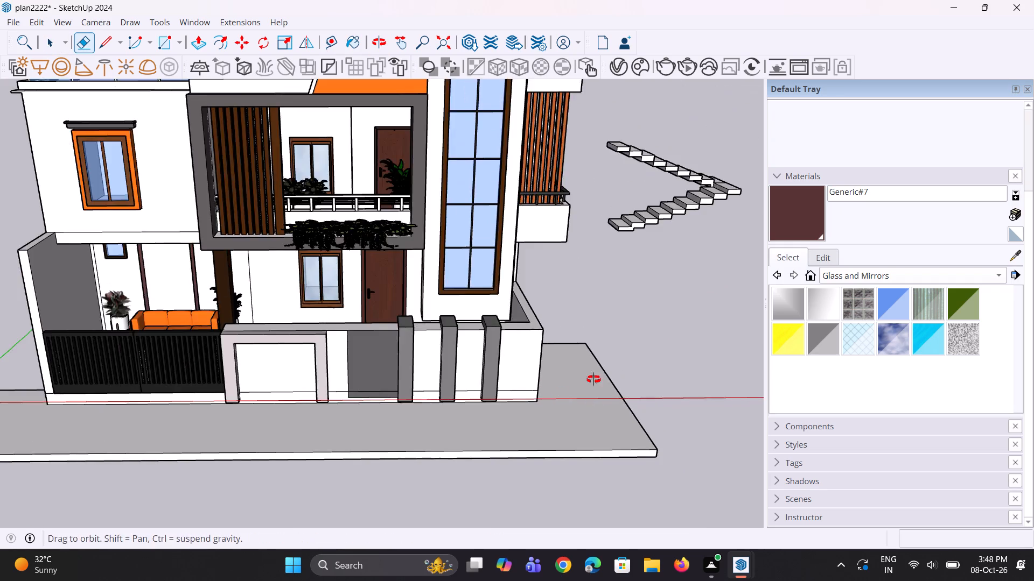
middle_drag(593, 379, 628, 357)
middle_drag(194, 405, 276, 406)
scroll(299, 403, down, 8)
middle_drag(222, 415, 212, 467)
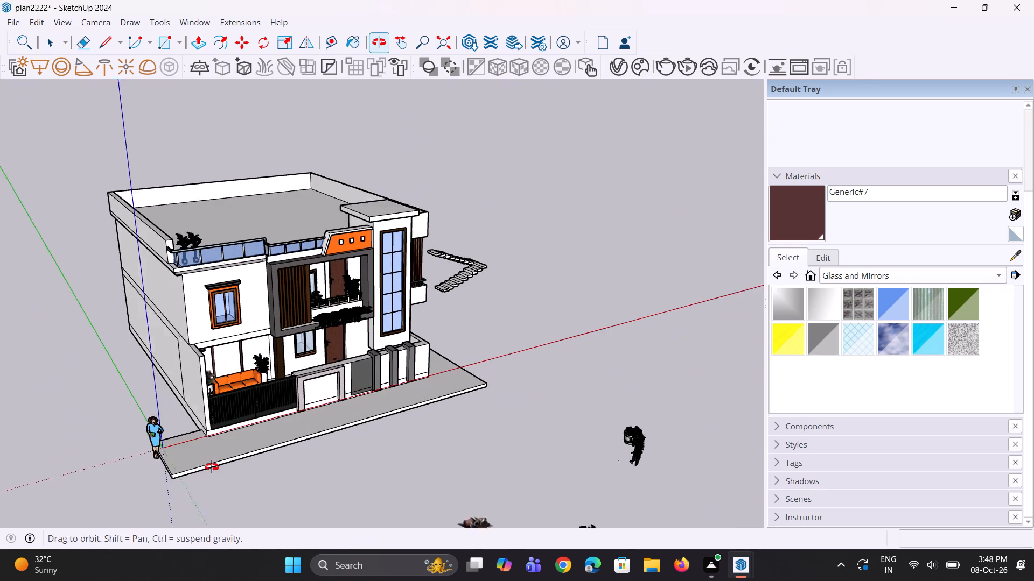
middle_drag(212, 467, 211, 468)
scroll(205, 467, up, 3)
scroll(205, 462, down, 8)
middle_drag(229, 450, 157, 431)
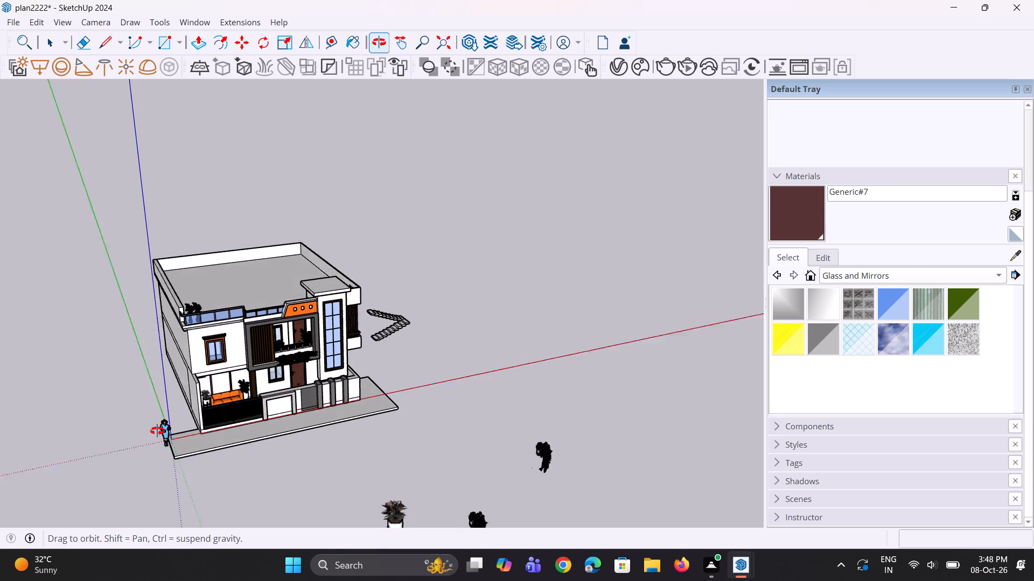
middle_drag(157, 431, 155, 431)
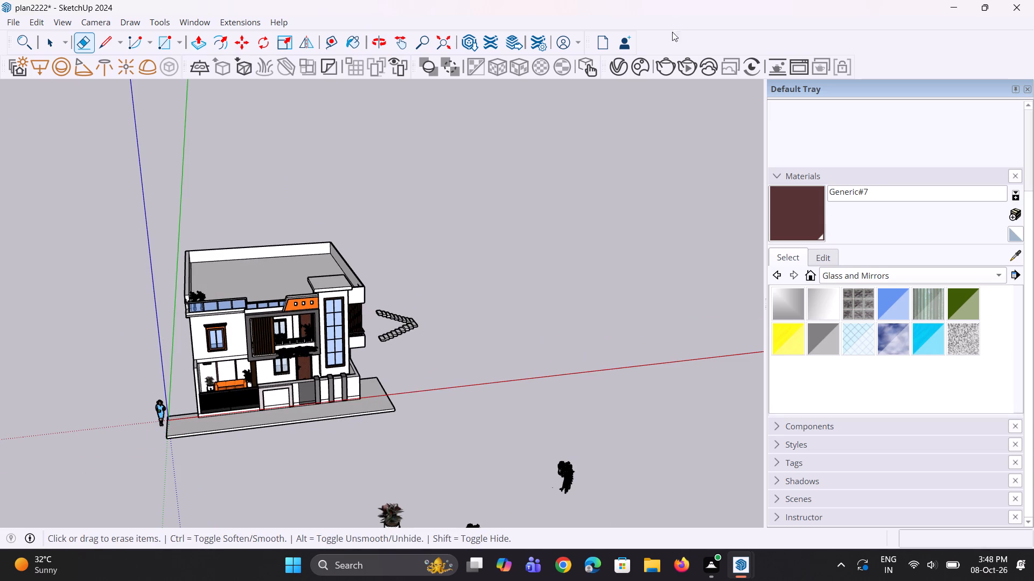
middle_drag(666, 75, 656, 107)
middle_drag(619, 93, 614, 70)
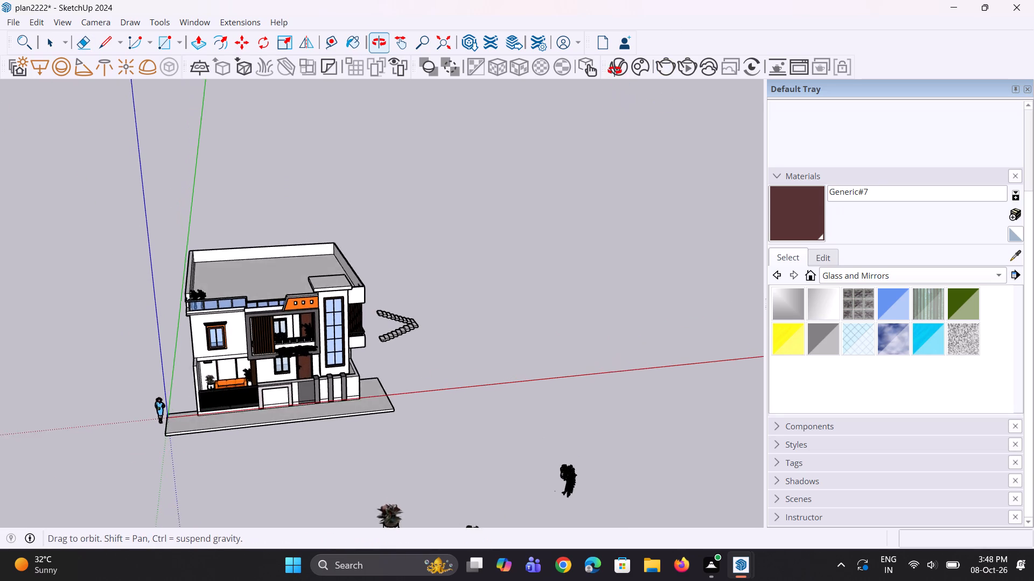
Examine the whole house from the front and slightly above, including its facade, roof and extended base slab.
middle_drag(614, 70, 610, 51)
scroll(367, 222, up, 6)
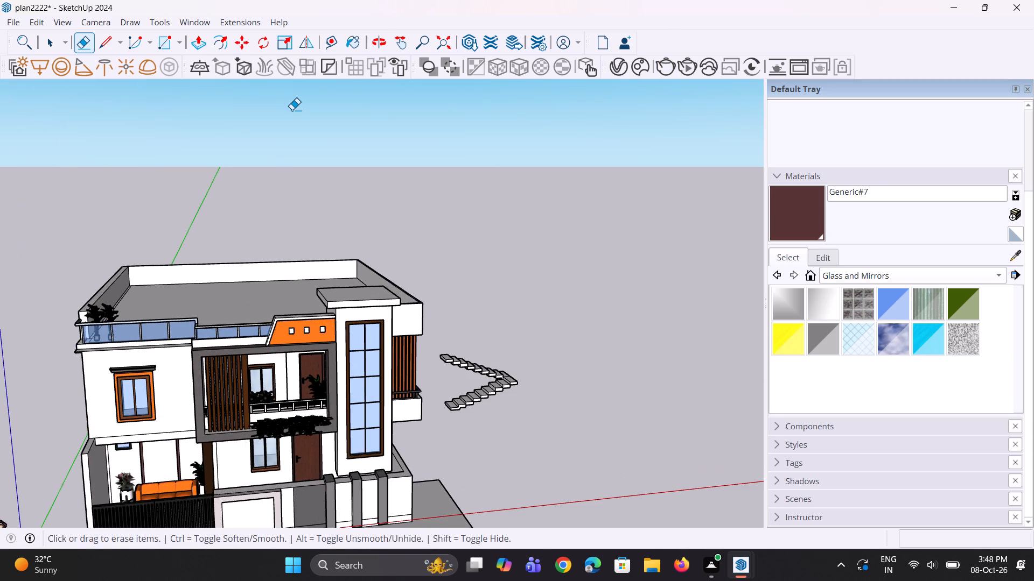
middle_click(243, 66)
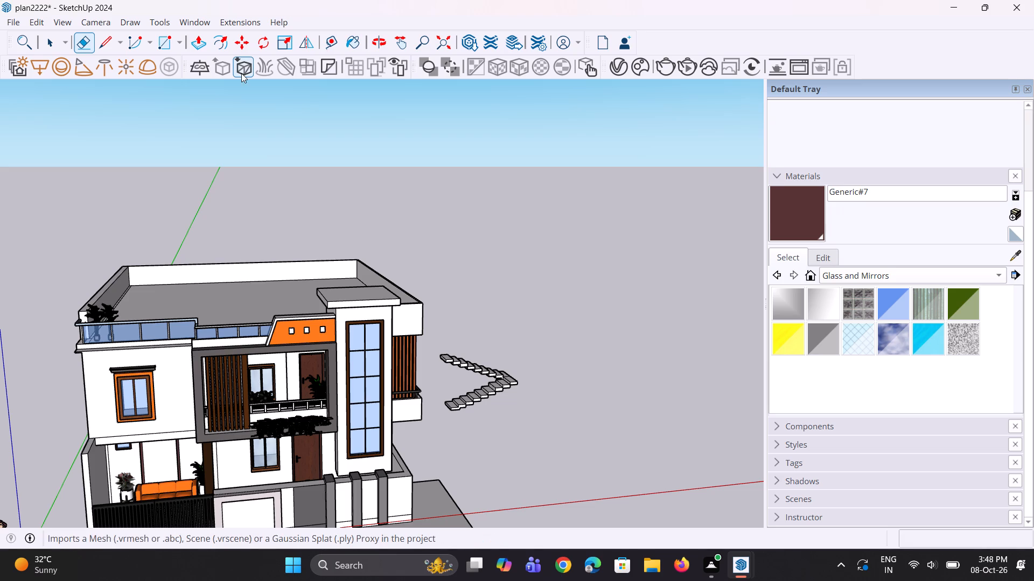
middle_drag(223, 158, 223, 151)
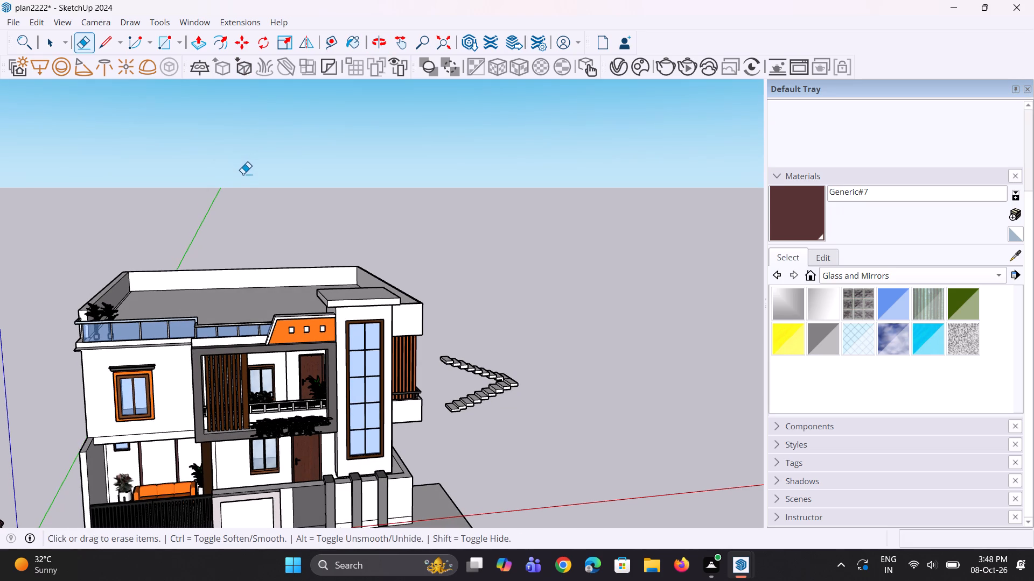
key(Escape)
key(Escape)
key(Escape)
key(Escape)
key(space)
key(space)
scroll(247, 208, down, 3)
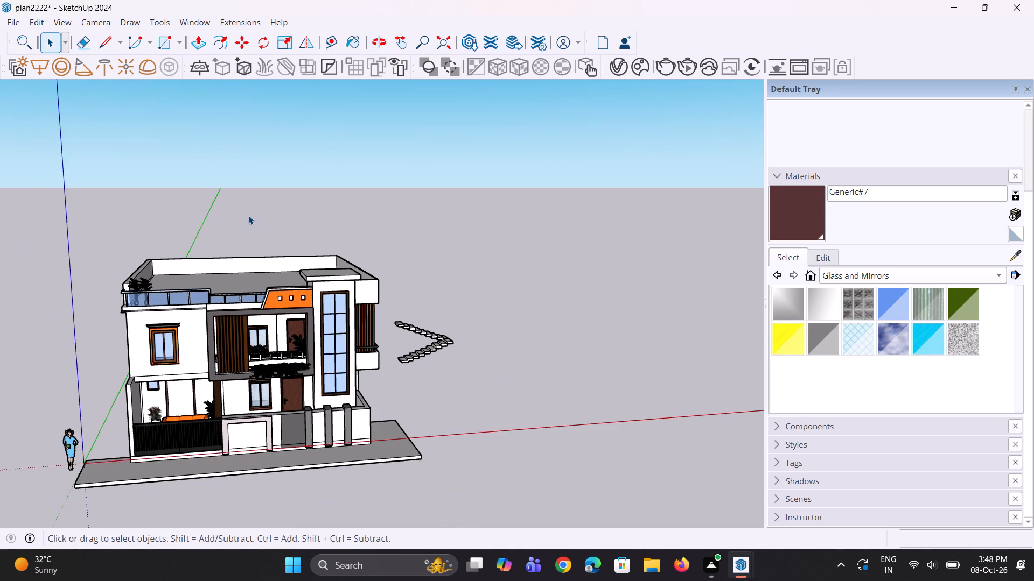
scroll(248, 229, down, 3)
middle_drag(199, 302, 187, 274)
scroll(149, 354, up, 1)
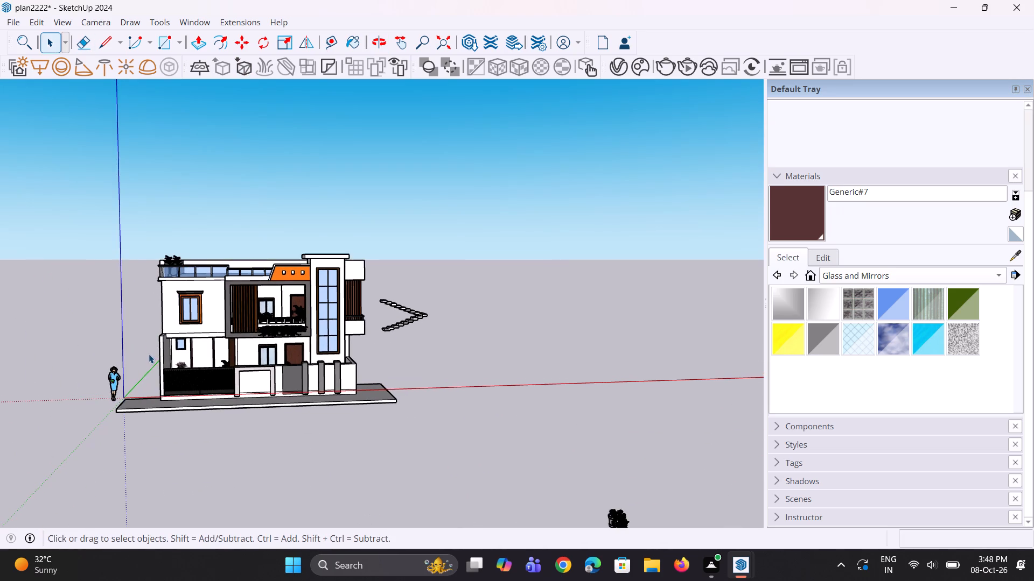
scroll(133, 362, up, 2)
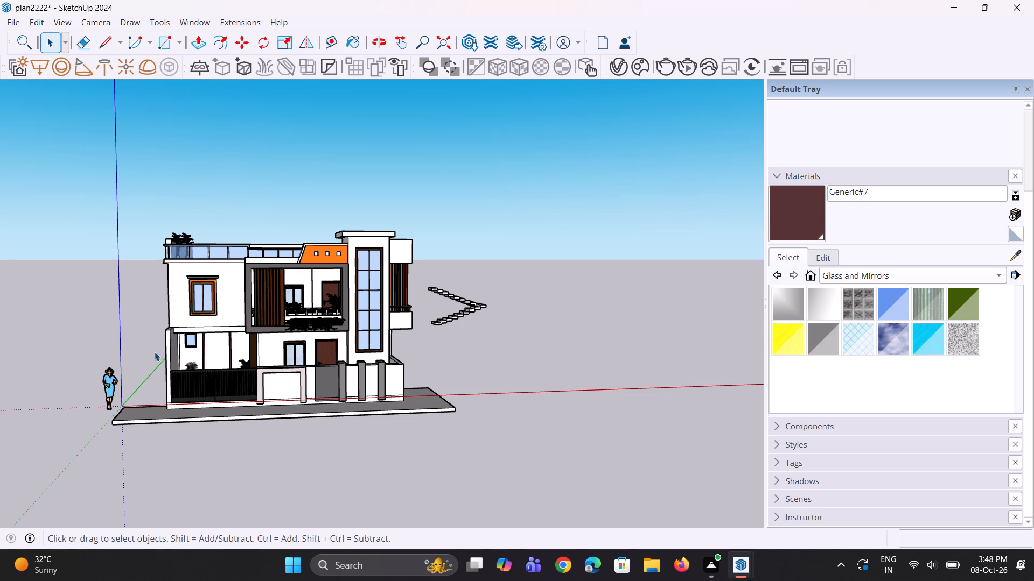
scroll(241, 338, down, 5)
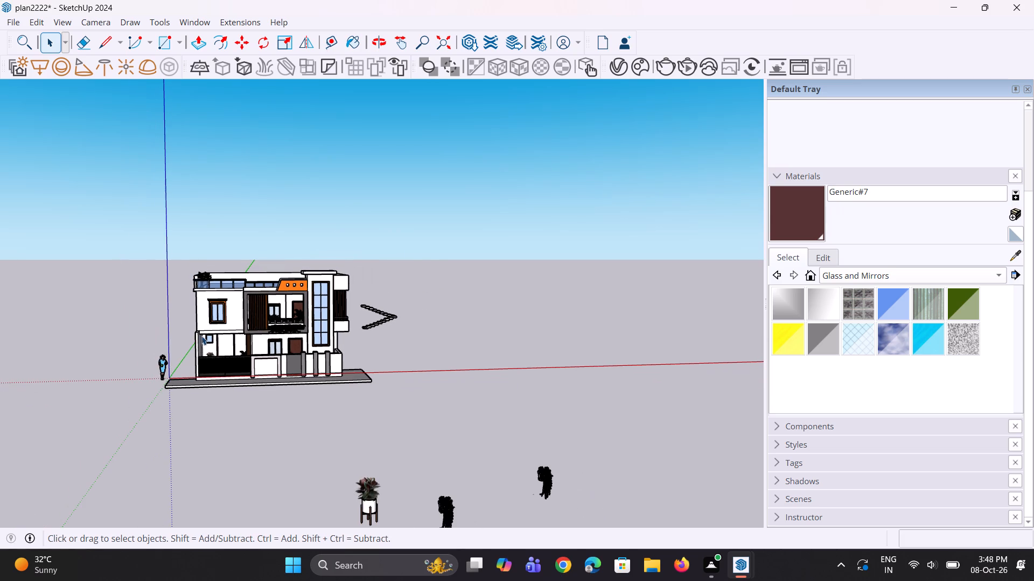
middle_drag(194, 337, 167, 344)
scroll(136, 350, up, 6)
scroll(185, 282, up, 2)
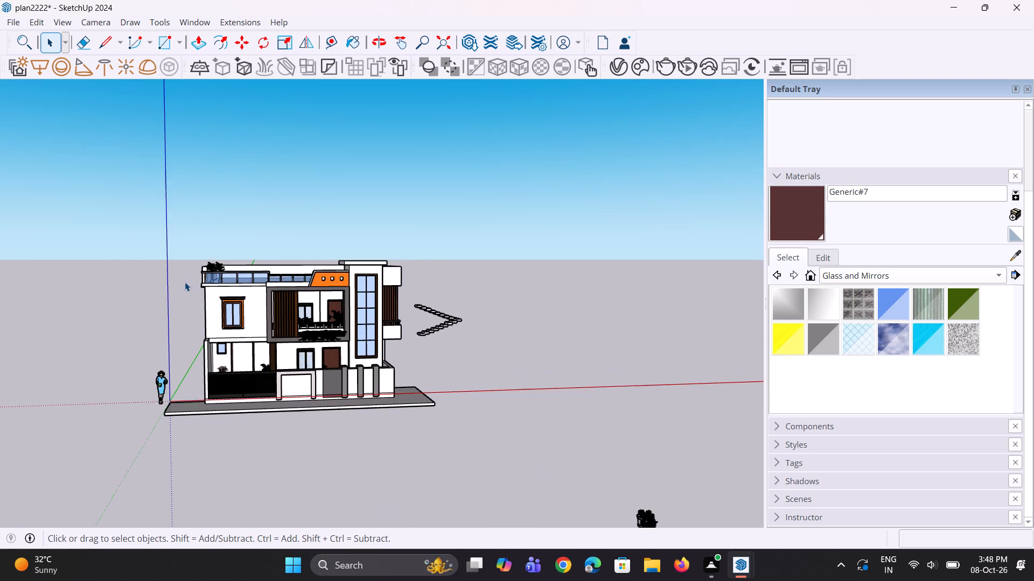
scroll(191, 282, up, 2)
scroll(190, 282, down, 3)
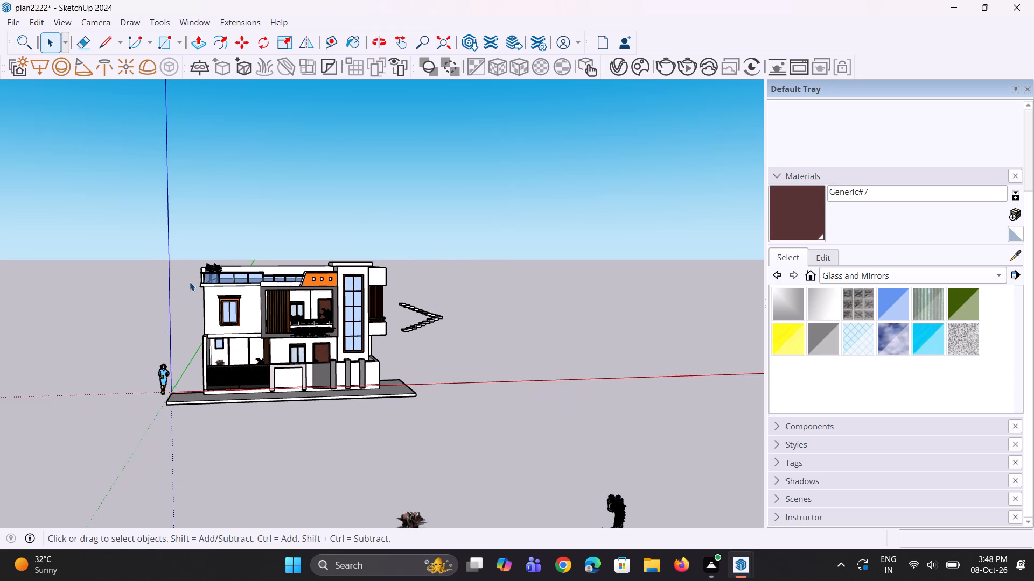
middle_click(350, 292)
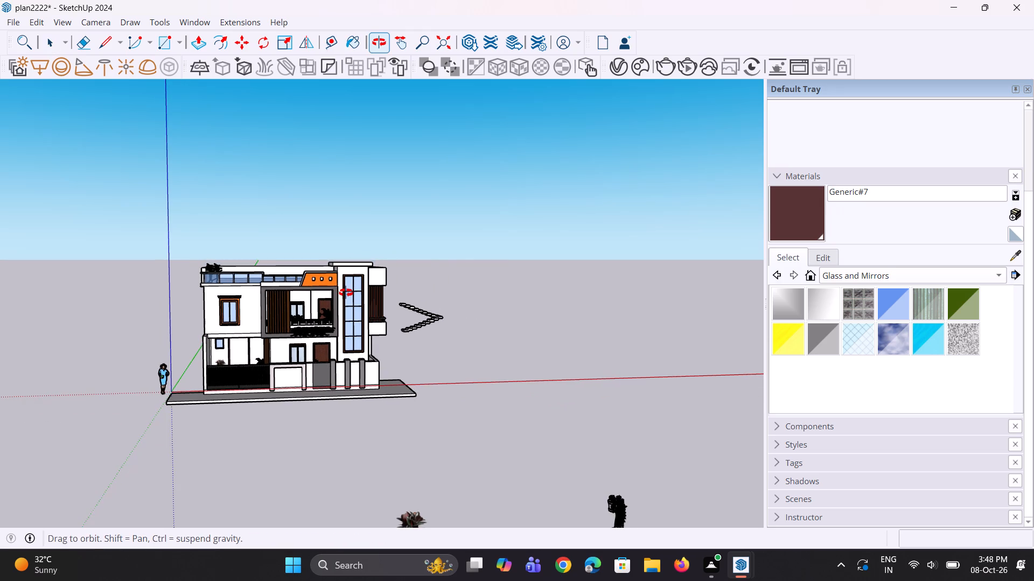
scroll(352, 293, up, 1)
scroll(399, 292, up, 5)
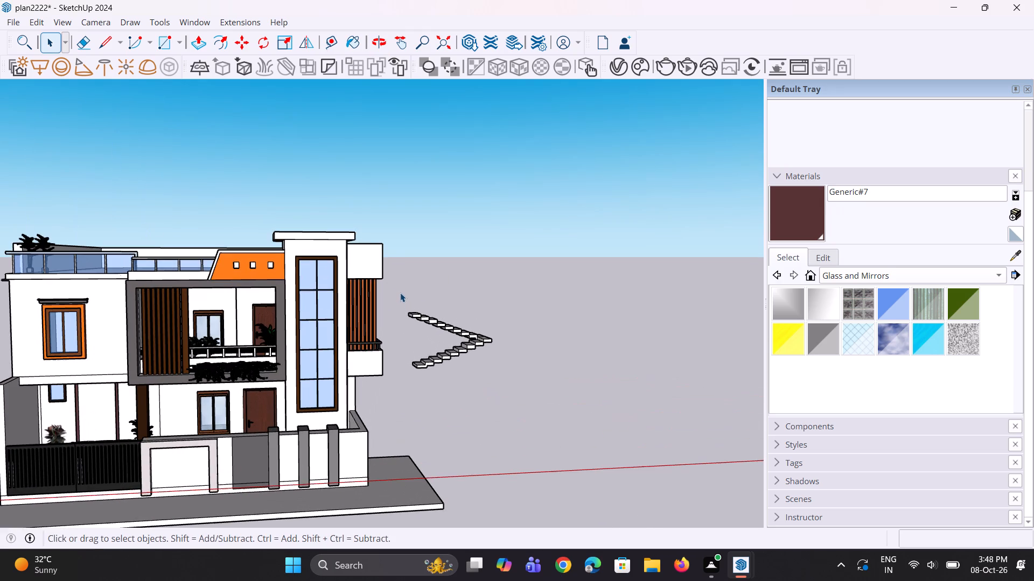
scroll(412, 309, down, 8)
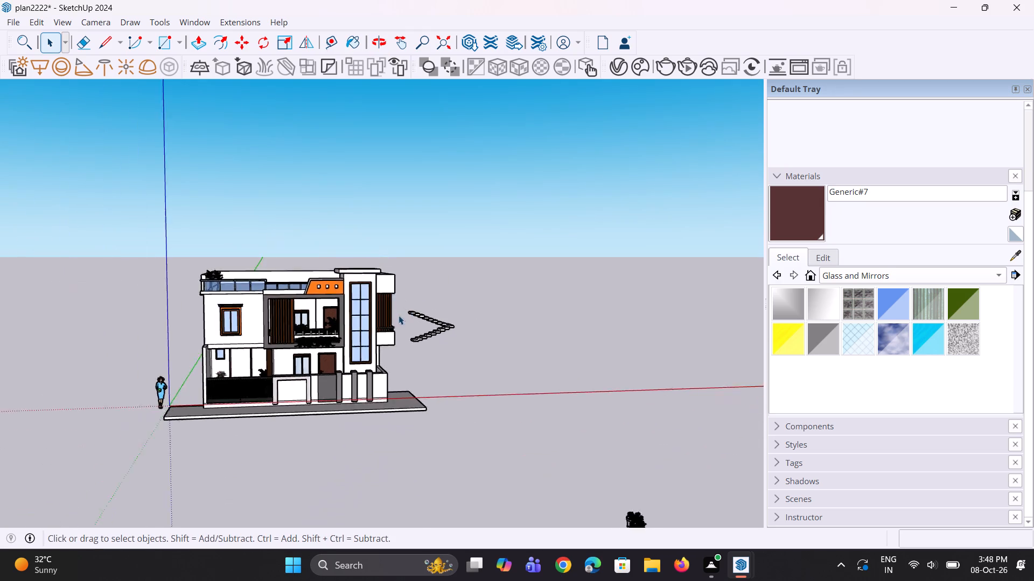
middle_drag(327, 327, 302, 345)
scroll(393, 342, up, 2)
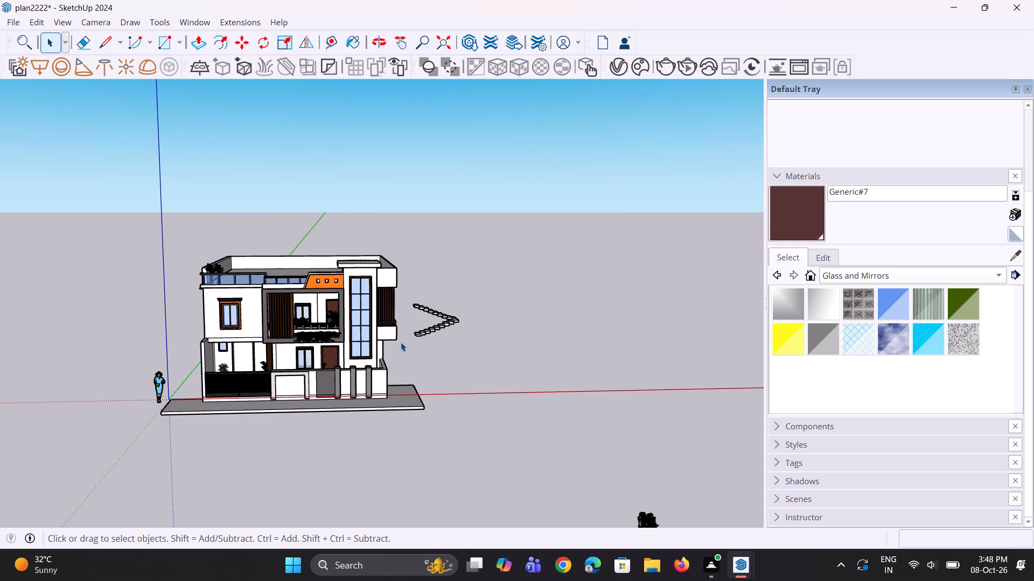
middle_drag(399, 361, 396, 373)
scroll(396, 373, down, 7)
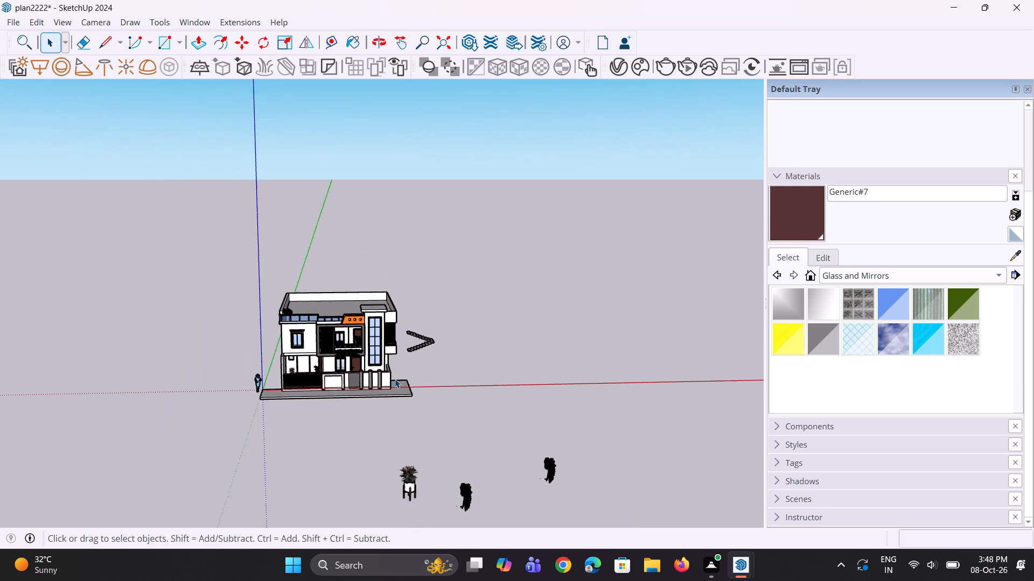
middle_drag(389, 371, 379, 300)
scroll(280, 353, up, 8)
middle_drag(273, 354, 276, 372)
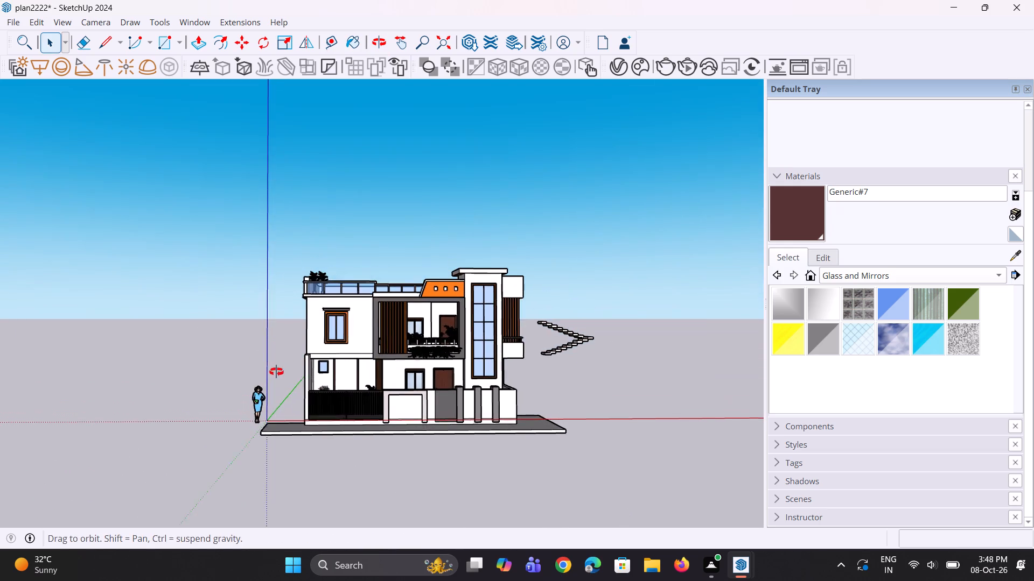
middle_drag(276, 372, 279, 374)
scroll(440, 324, up, 5)
middle_drag(434, 344, 439, 377)
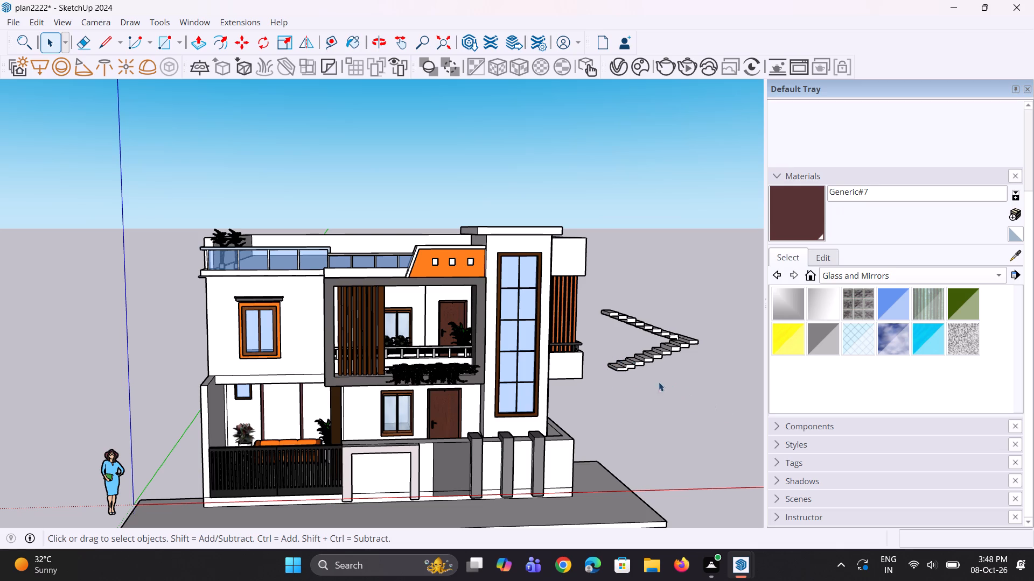
scroll(558, 360, down, 4)
middle_drag(539, 364, 545, 382)
scroll(615, 379, up, 6)
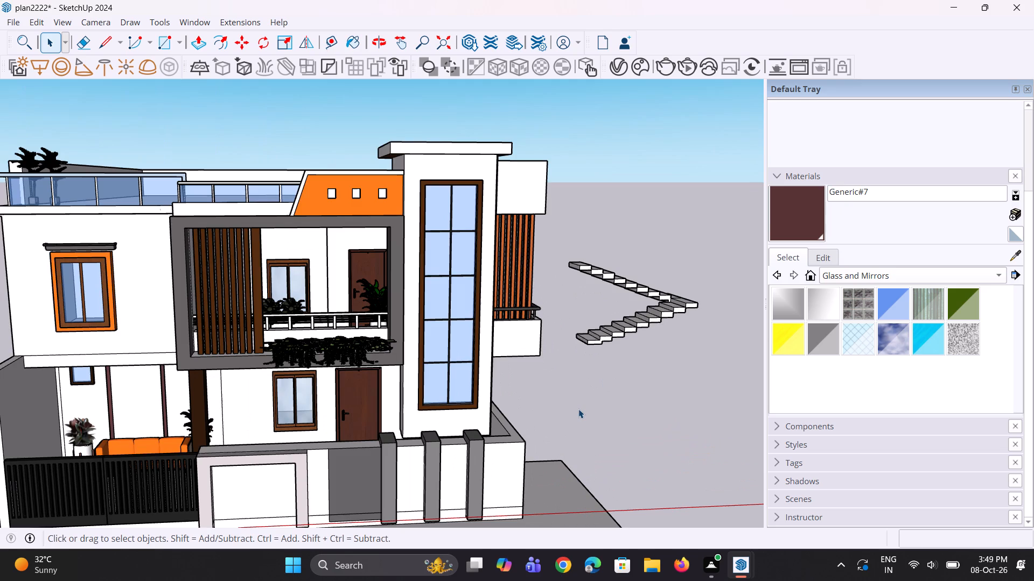
scroll(578, 409, down, 3)
middle_drag(572, 409, 556, 408)
scroll(481, 377, down, 2)
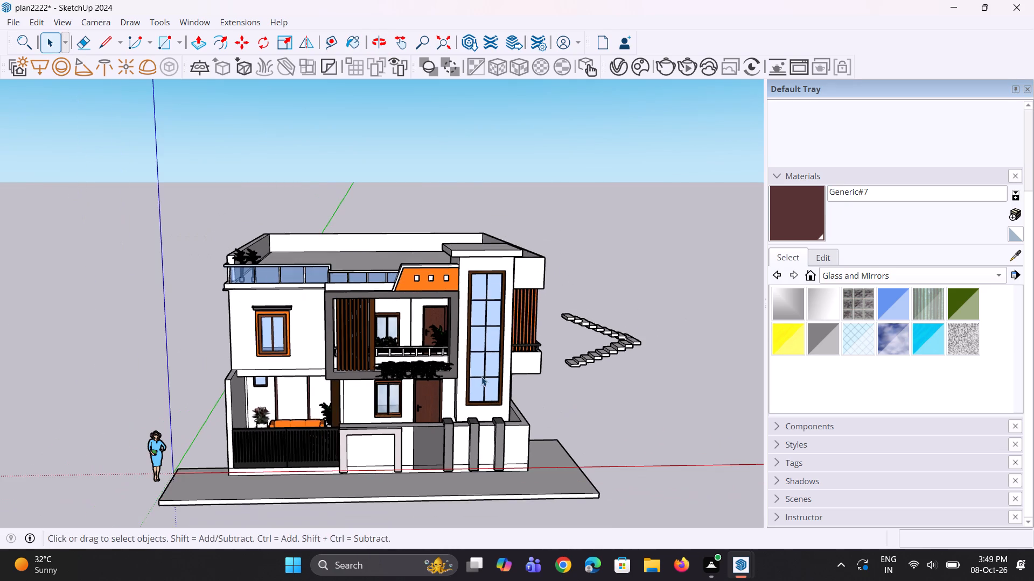
middle_drag(504, 375, 524, 367)
scroll(430, 353, up, 1)
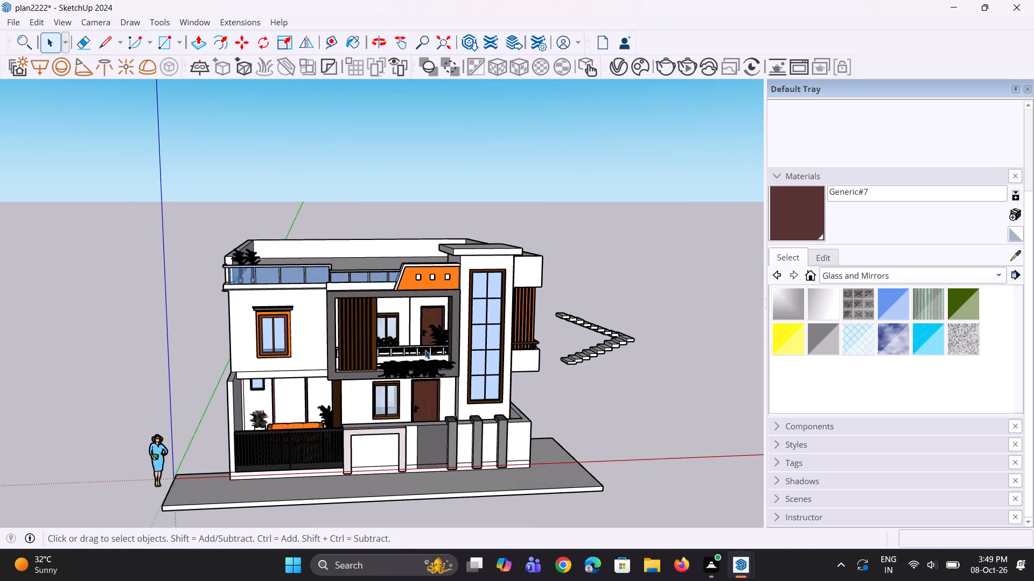
scroll(425, 350, up, 1)
middle_drag(427, 350, 434, 353)
scroll(460, 354, down, 2)
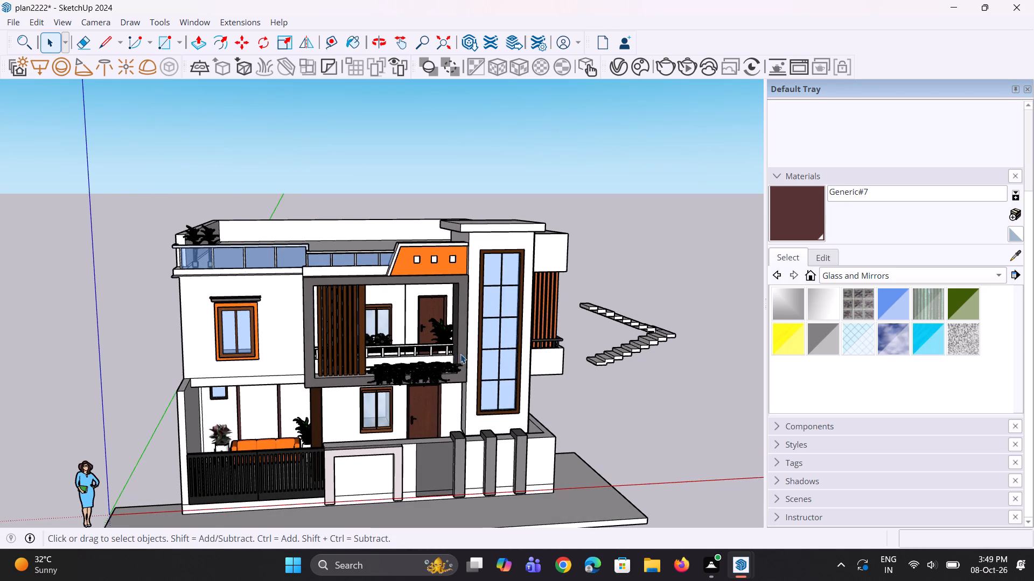
middle_drag(460, 354, 461, 339)
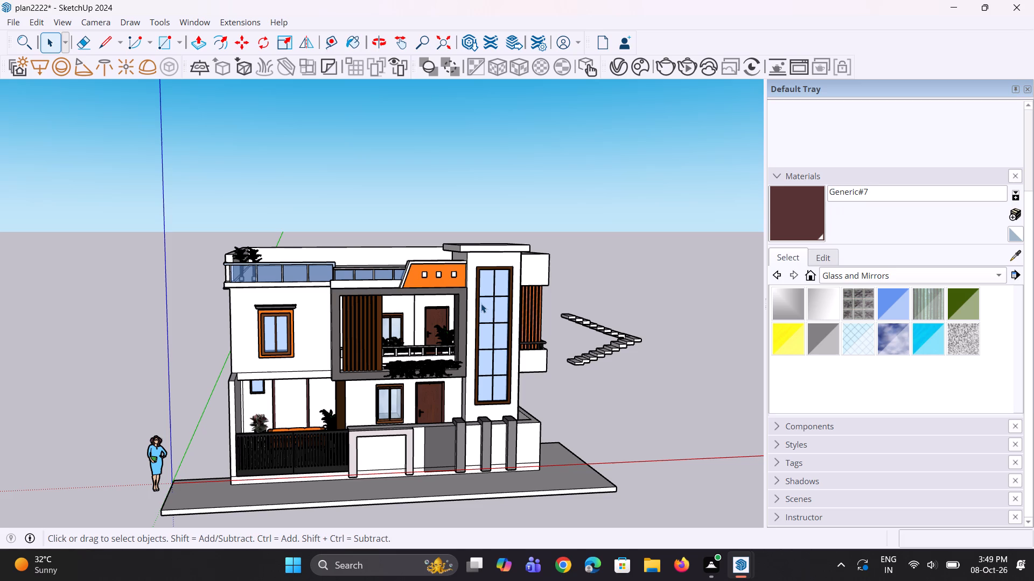
Examine the detached stairs beside the house and the neighbouring tower with the tall window.
scroll(529, 325, down, 2)
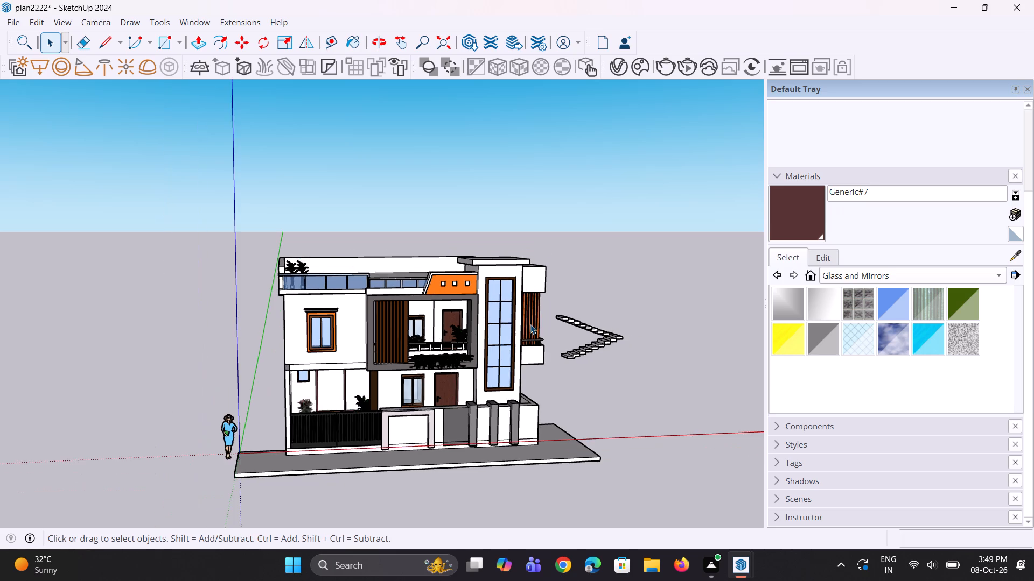
middle_drag(522, 334, 503, 328)
scroll(555, 337, up, 3)
scroll(624, 359, up, 3)
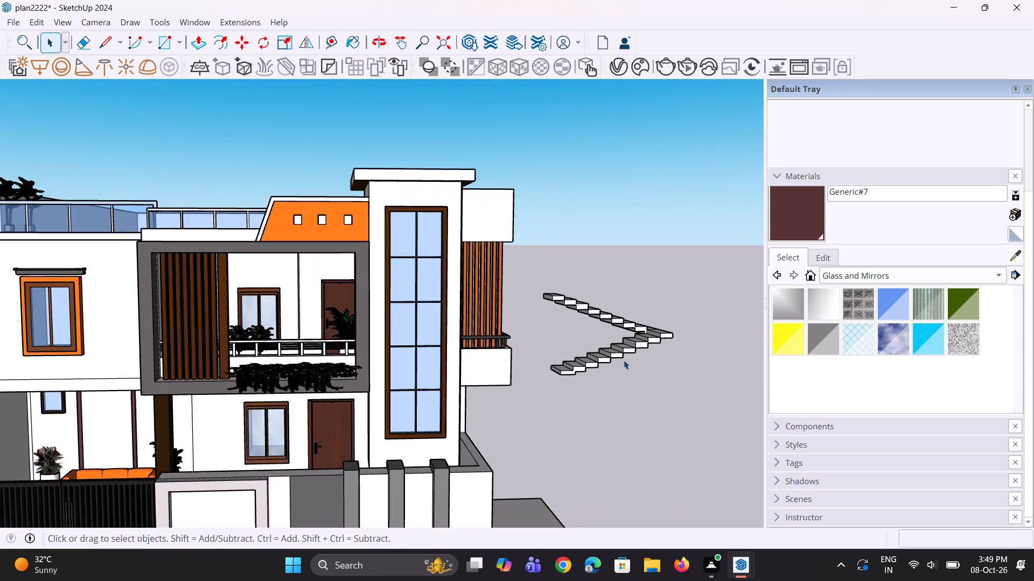
scroll(624, 360, up, 1)
middle_drag(624, 360, 623, 377)
scroll(604, 380, up, 1)
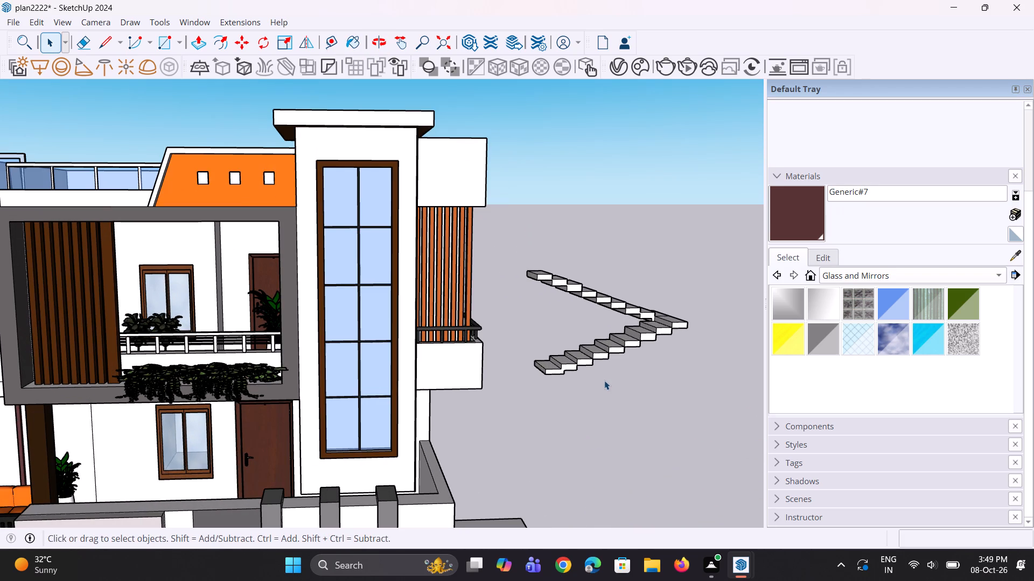
scroll(606, 373, down, 1)
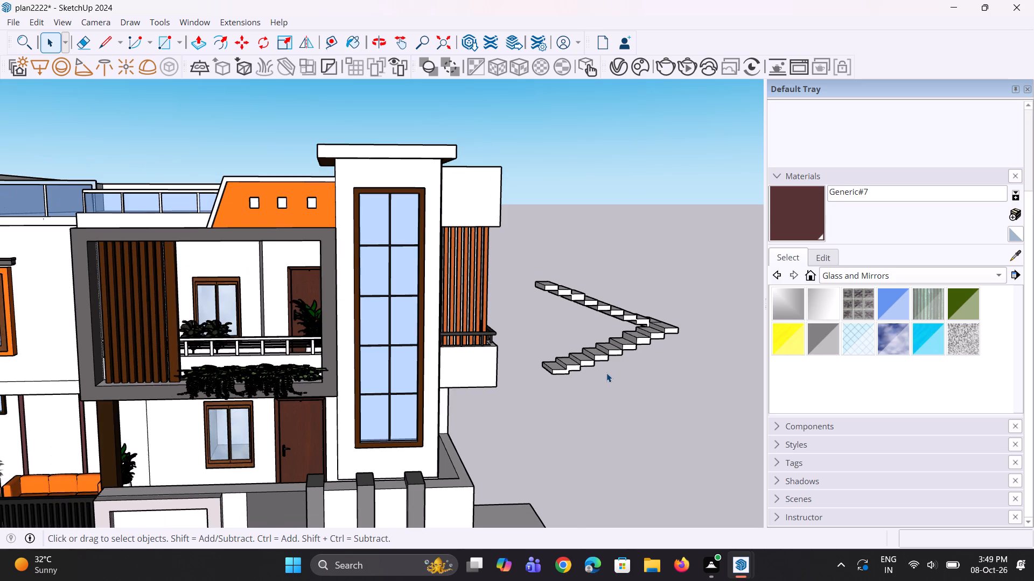
scroll(606, 373, down, 5)
middle_drag(603, 373, 599, 369)
scroll(598, 371, up, 3)
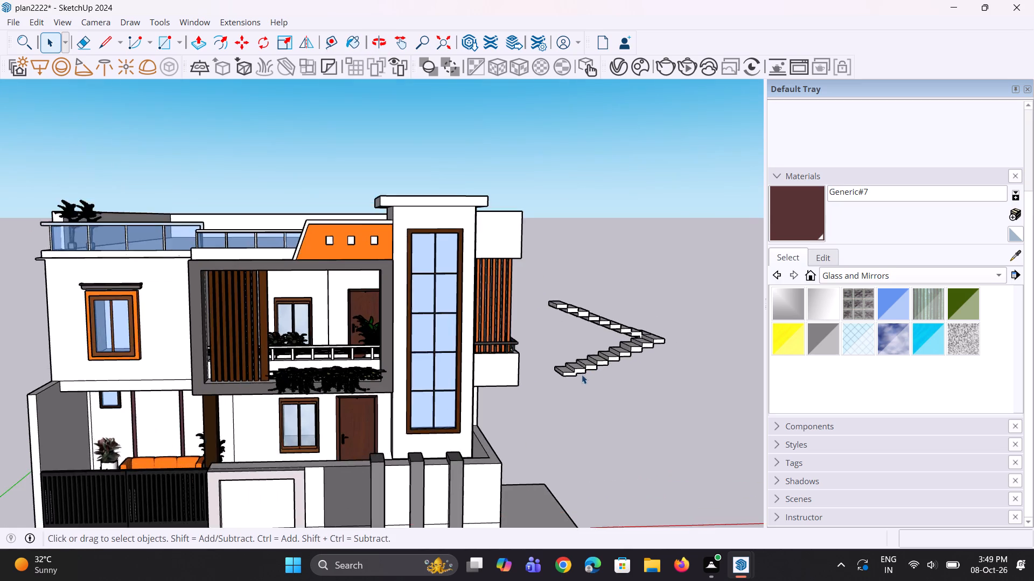
scroll(582, 374, up, 3)
middle_drag(582, 374, 598, 377)
scroll(636, 362, down, 6)
Examine the upper balcony frame, its ceiling and the orange parapet panel from below.
middle_drag(660, 359, 702, 268)
scroll(454, 332, up, 2)
middle_drag(436, 299, 436, 274)
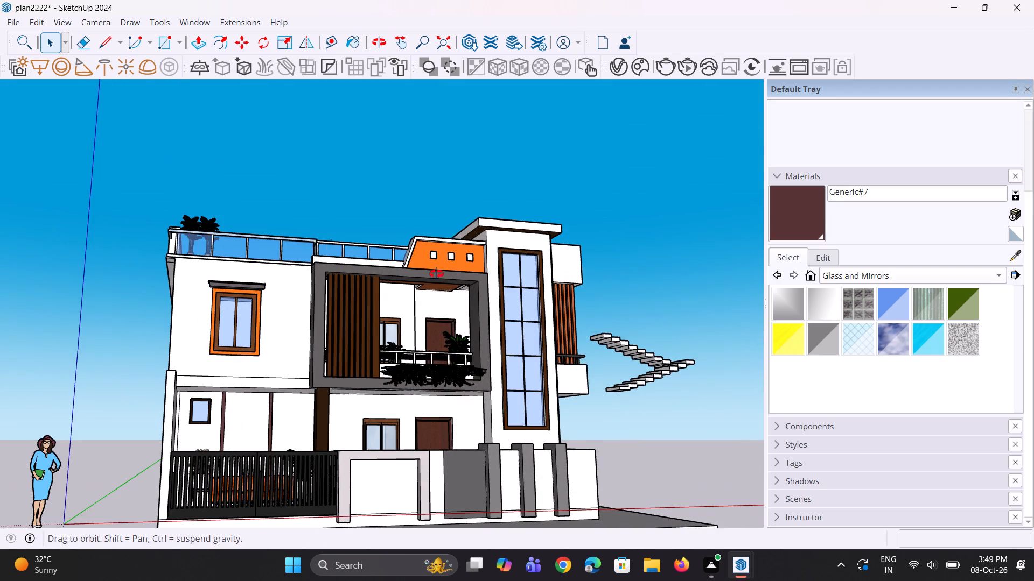
middle_drag(436, 274, 436, 265)
scroll(413, 317, up, 5)
middle_drag(415, 294, 414, 271)
scroll(419, 280, up, 2)
click(504, 143)
scroll(531, 253, down, 2)
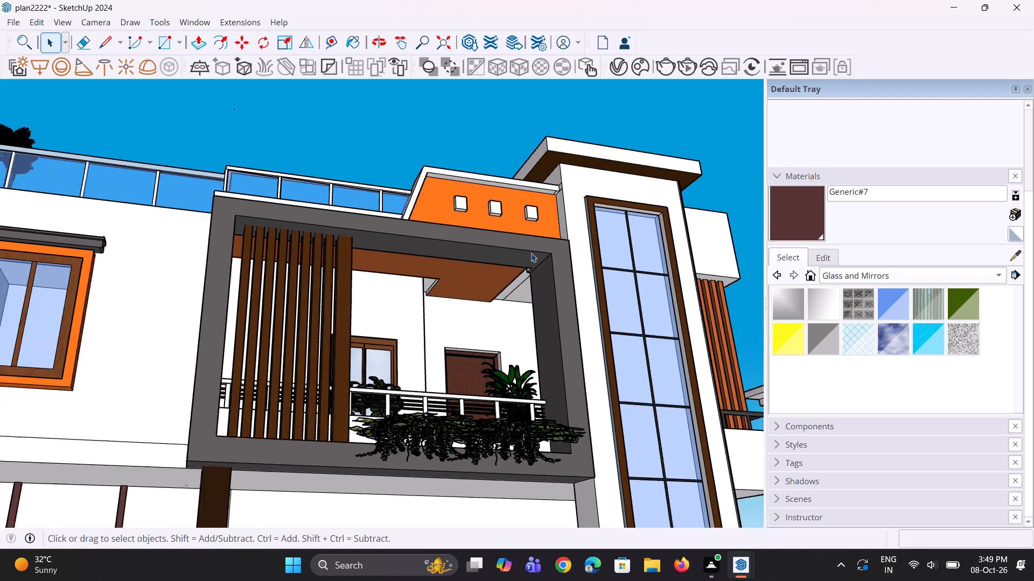
scroll(531, 253, down, 4)
middle_drag(531, 253, 528, 269)
scroll(500, 202, up, 4)
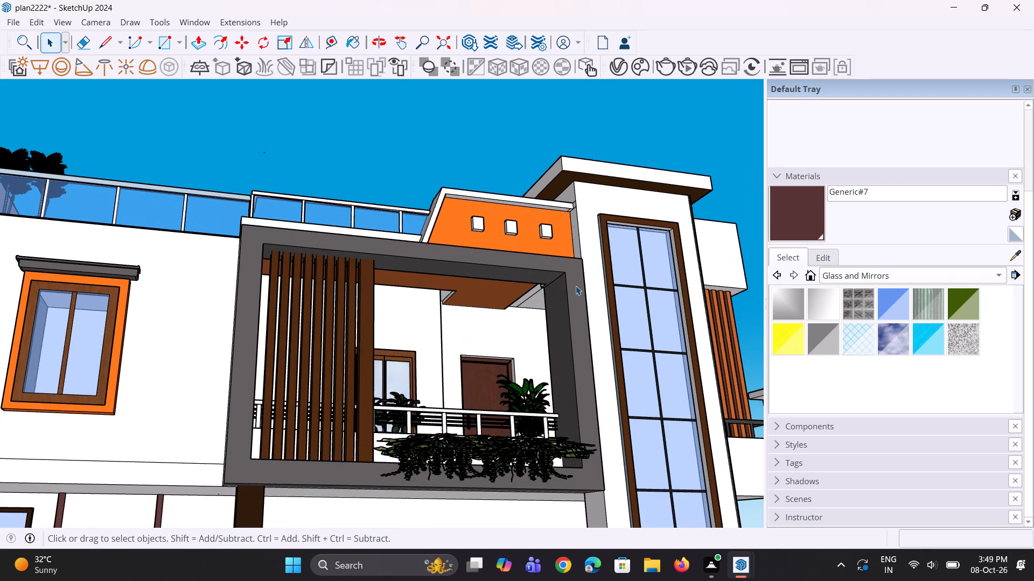
Paint the front, sloped-end and top faces of the orange parapet panel's border with Generic#2 sampled from the grey balcony frame.
click(577, 286)
middle_drag(523, 217, 514, 272)
scroll(468, 187, up, 4)
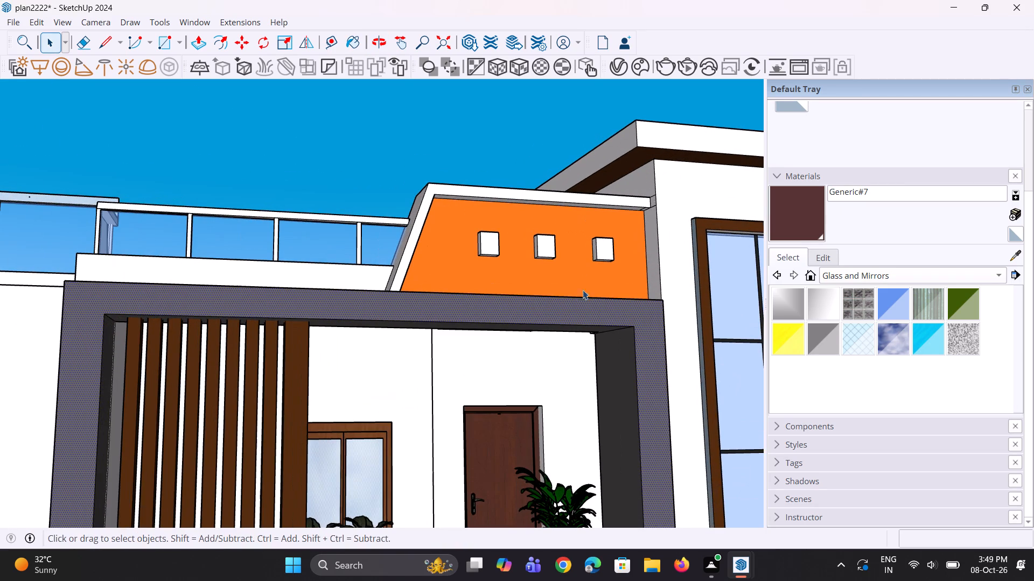
click(1014, 255)
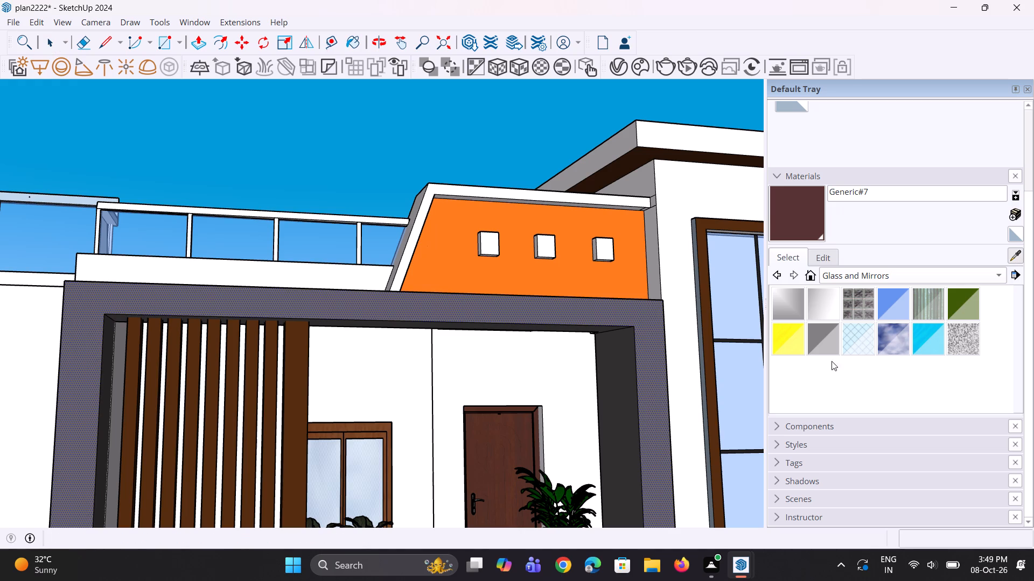
click(624, 402)
middle_drag(526, 258, 525, 331)
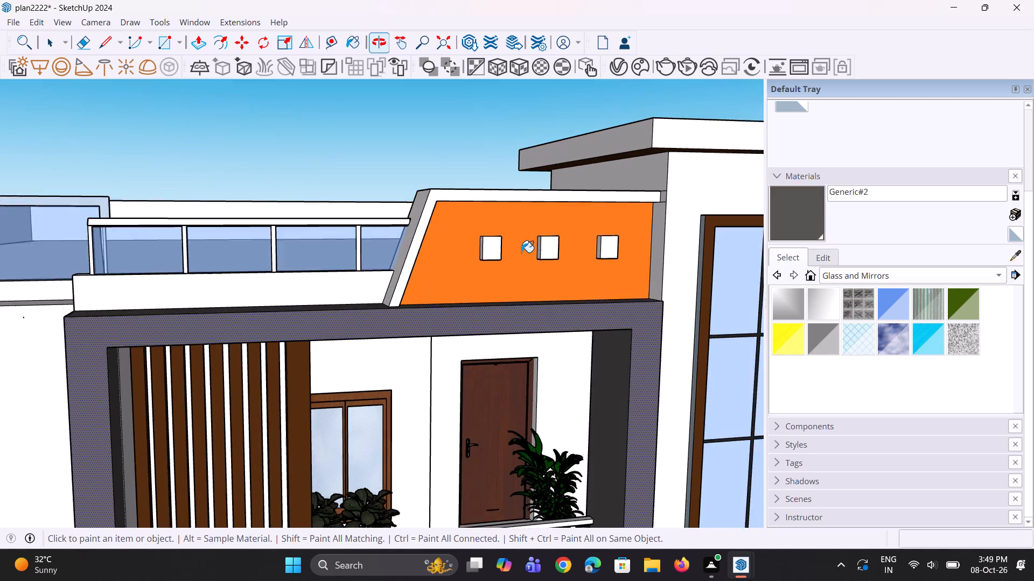
scroll(505, 226, up, 5)
click(506, 190)
click(358, 215)
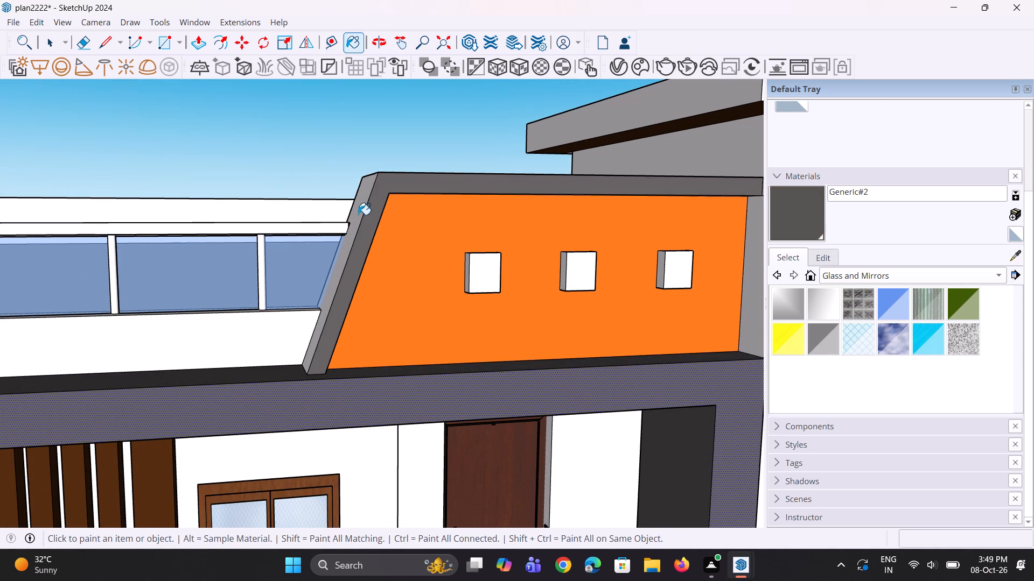
middle_drag(452, 201, 417, 336)
click(495, 217)
scroll(452, 235, down, 4)
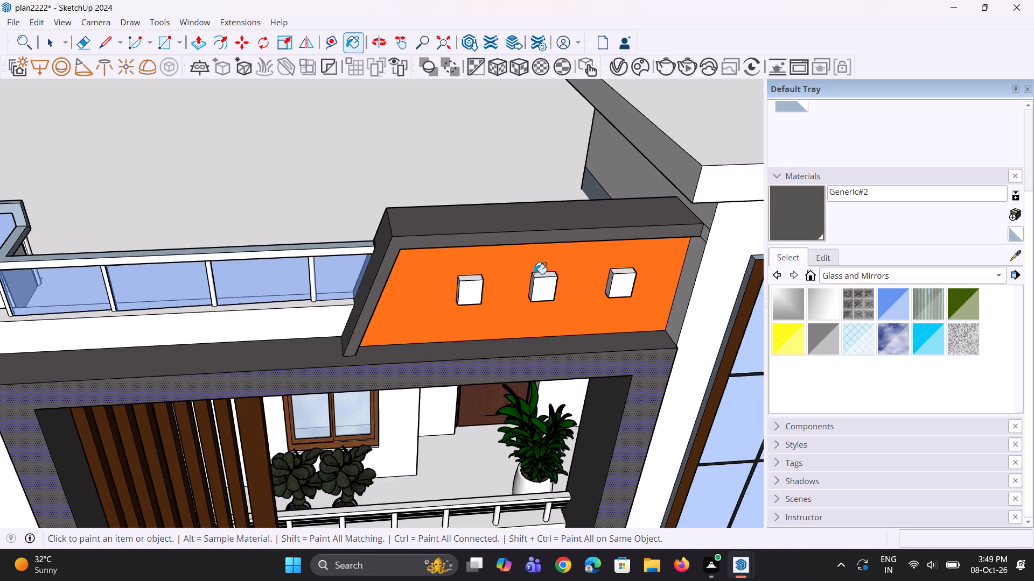
middle_drag(536, 274, 528, 192)
scroll(426, 247, down, 6)
middle_drag(317, 325, 402, 317)
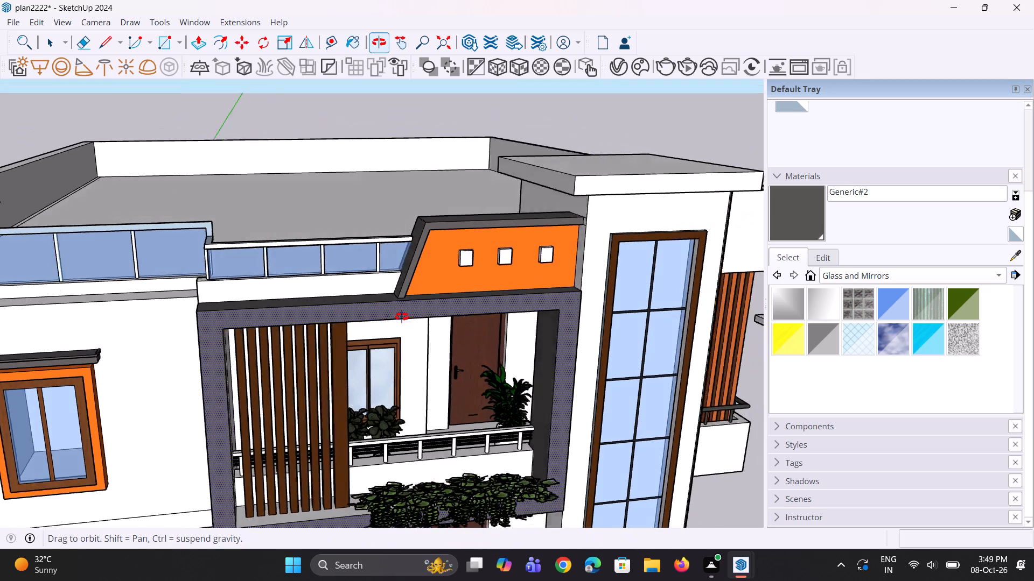
Paint the front handrail and three posts of the short glass railing beside the orange parapet panel with Generic#2.
middle_drag(402, 317, 417, 316)
scroll(268, 312, up, 5)
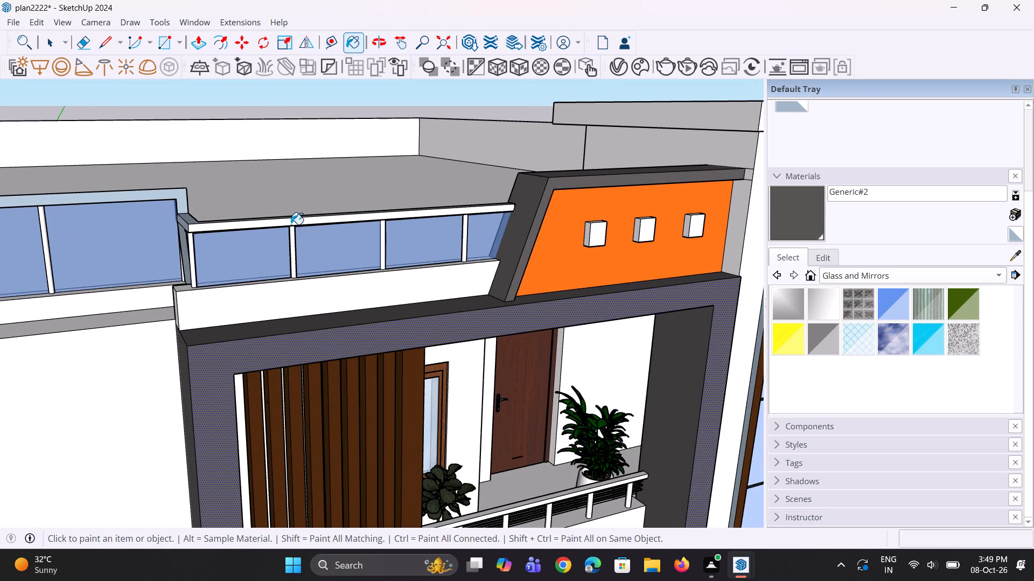
click(297, 223)
click(291, 237)
middle_drag(204, 280, 236, 267)
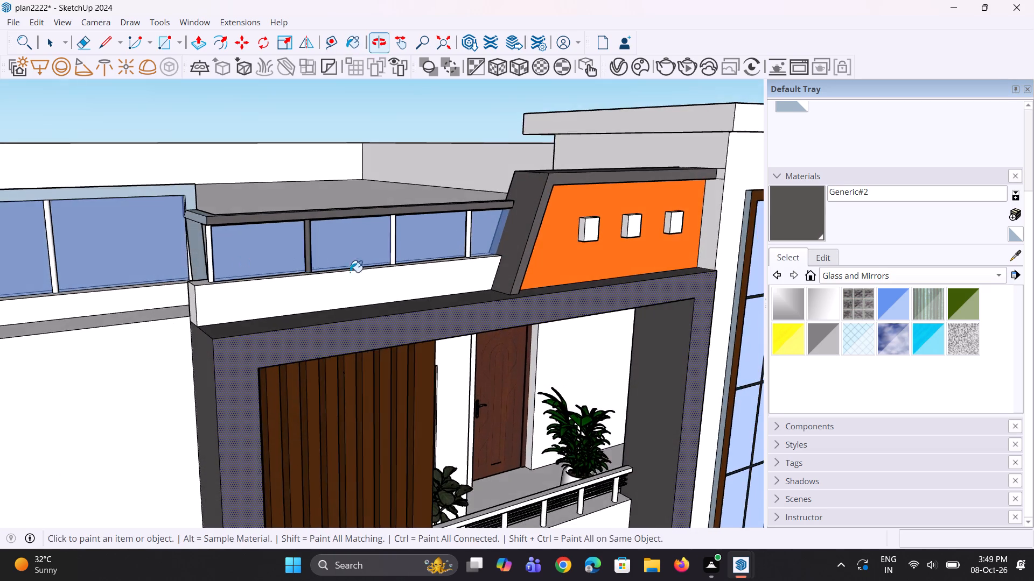
scroll(400, 256, up, 6)
click(390, 224)
click(523, 218)
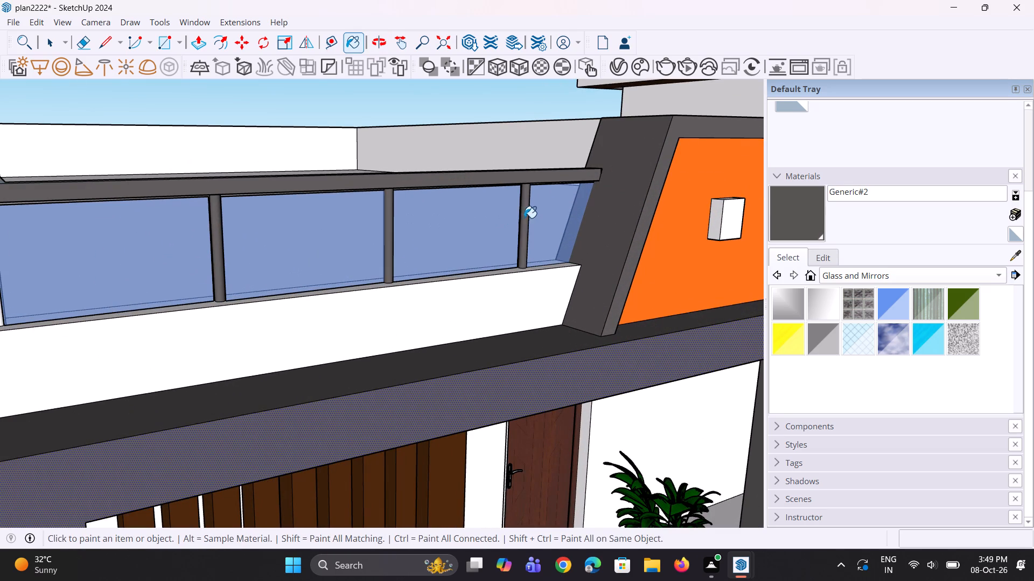
Paint the short glass railing's handrail return and corner post with Generic#2, undoing the stray fill on the roof surface.
middle_drag(450, 252, 490, 252)
scroll(491, 252, down, 4)
middle_drag(103, 282, 175, 305)
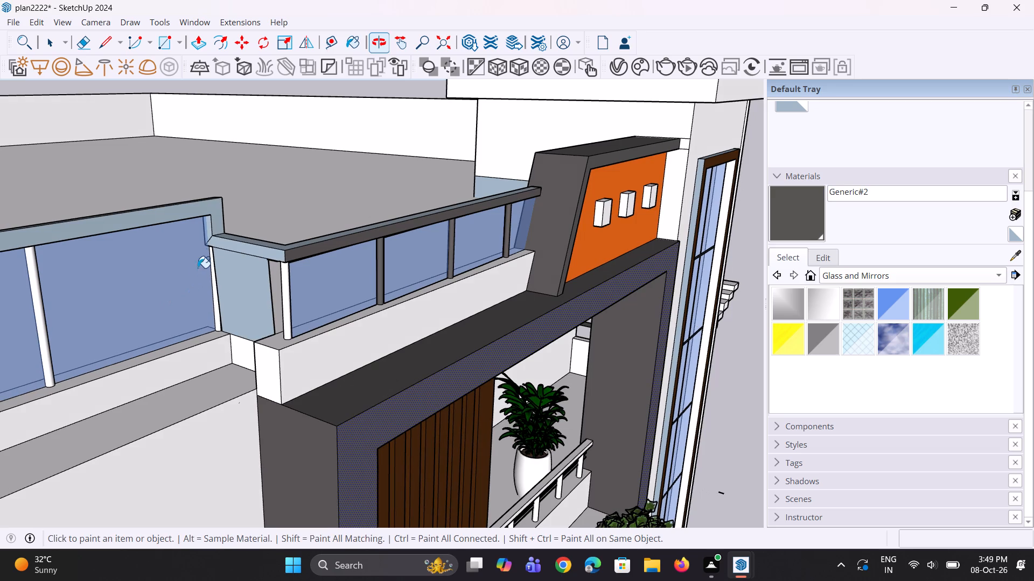
click(223, 246)
click(246, 240)
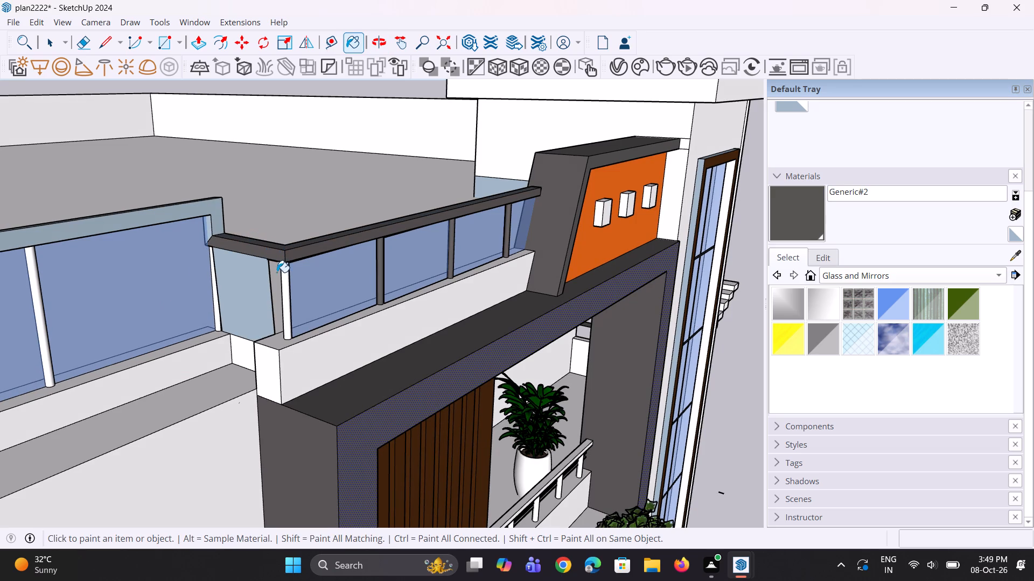
click(287, 281)
click(280, 279)
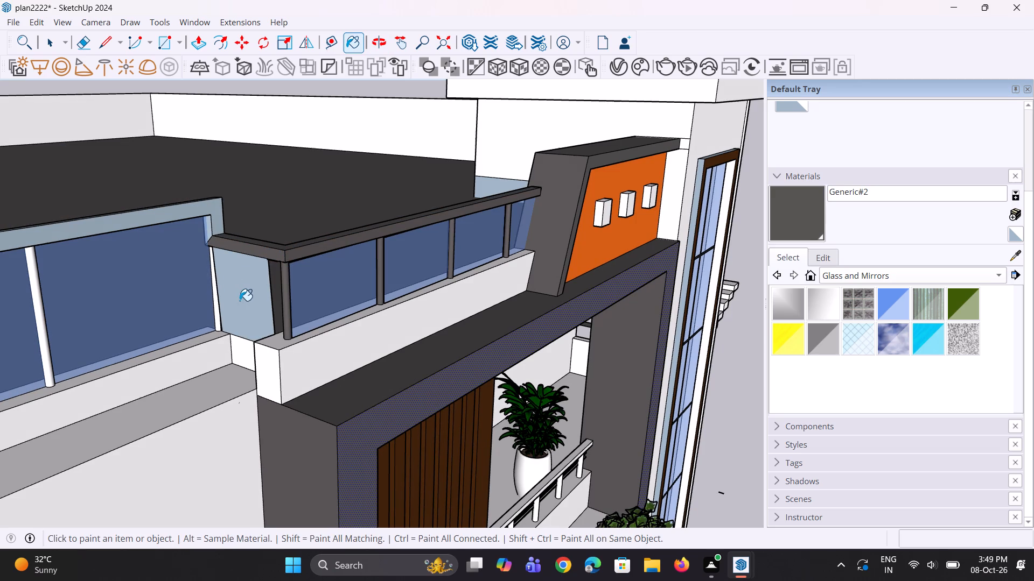
key(ctrl+z)
Paint the outer, top and stepped-end faces of the long roof glass railing's handrail with Generic#2.
scroll(246, 315, up, 2)
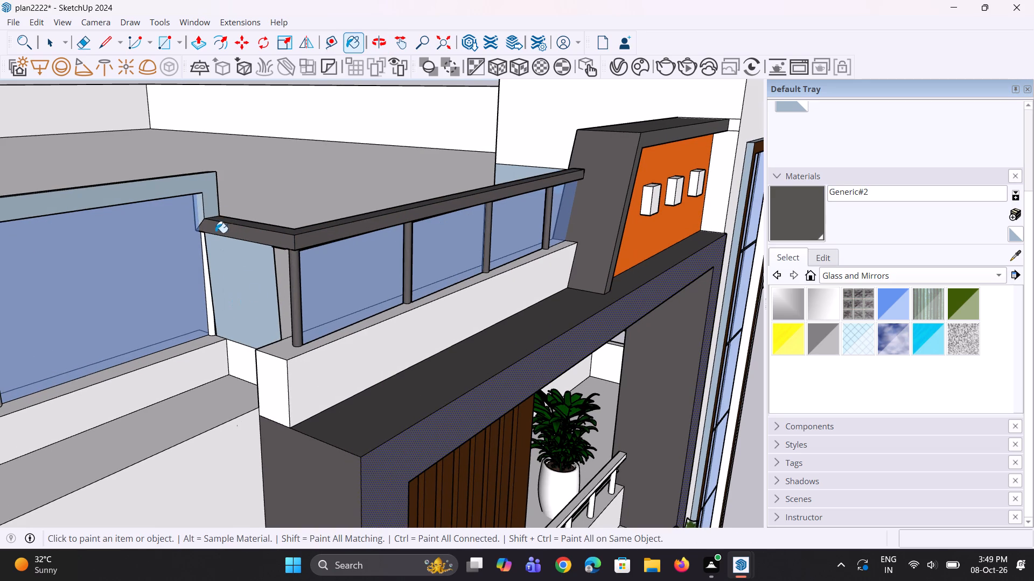
click(216, 206)
scroll(232, 223, down, 7)
middle_drag(216, 224, 220, 288)
scroll(216, 278, up, 2)
click(222, 284)
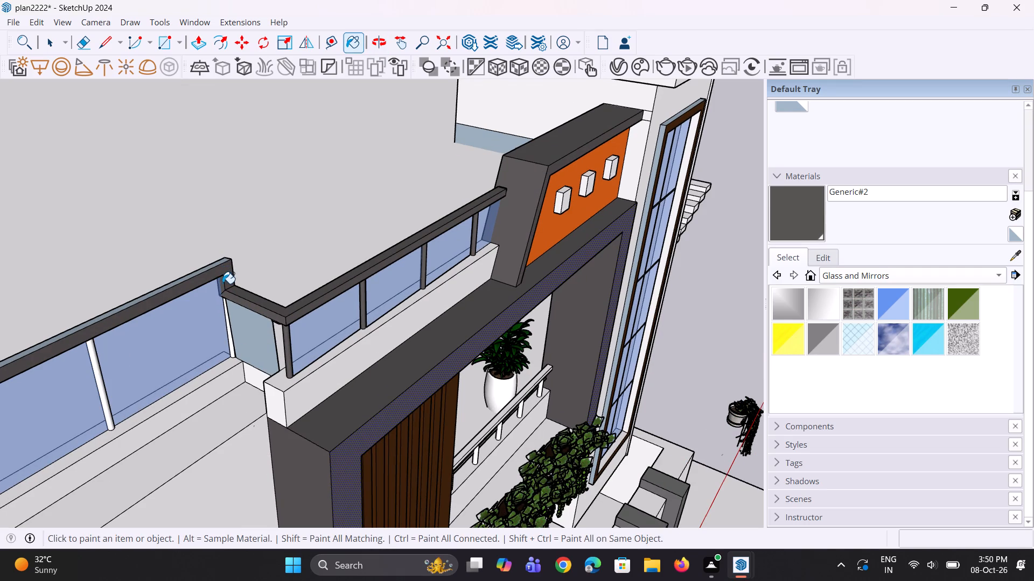
click(225, 260)
scroll(285, 254, down, 2)
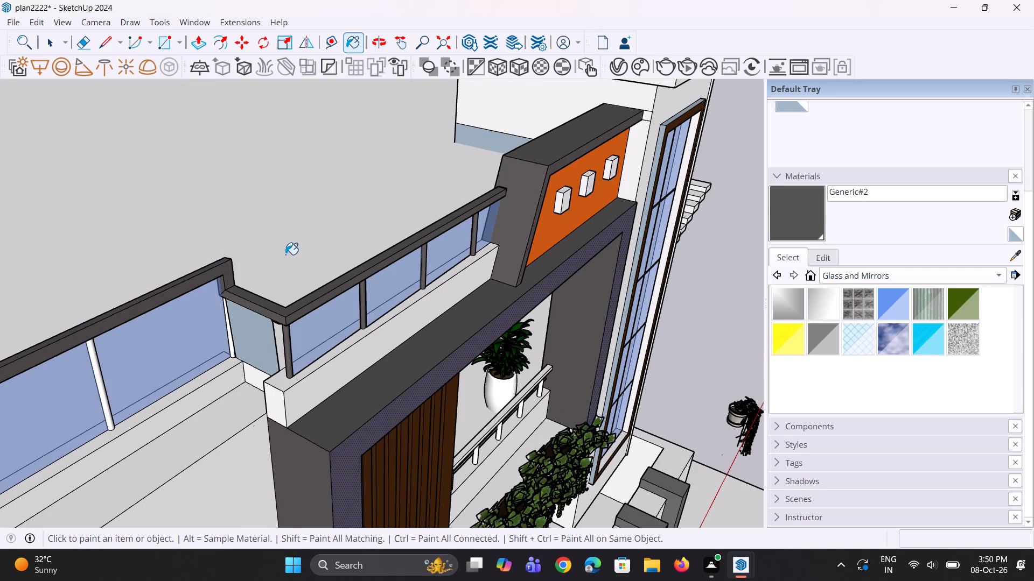
Paint the outer and top faces of the long railing's short handrail return near the palms with Generic#2.
scroll(285, 254, down, 9)
middle_drag(94, 349, 143, 340)
scroll(125, 355, up, 4)
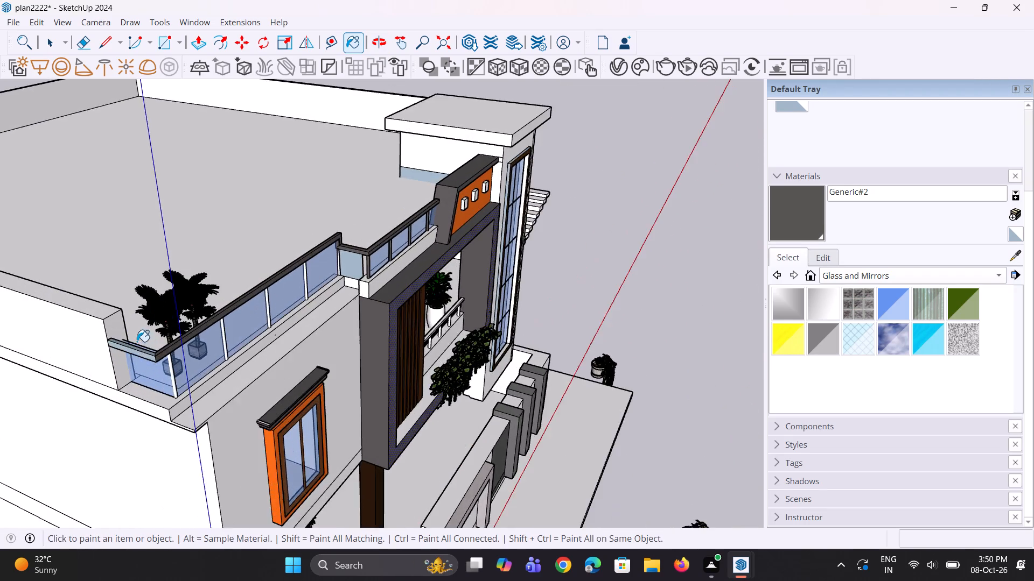
scroll(137, 342, up, 12)
click(166, 355)
click(171, 336)
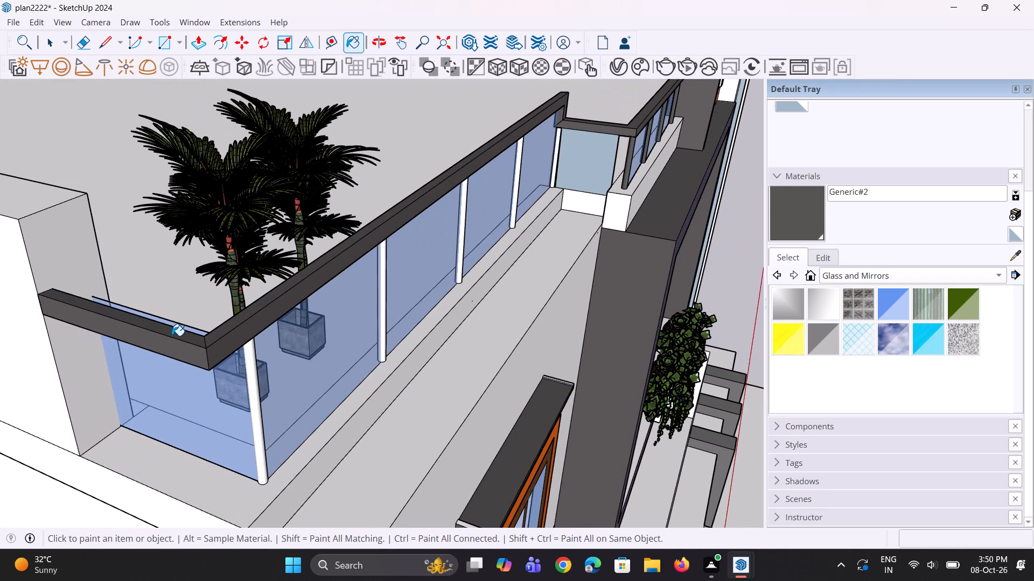
Paint the roof-side faces of the long railing's handrail and its short return behind the palms with Generic#2.
scroll(171, 355, down, 3)
middle_drag(170, 356, 494, 393)
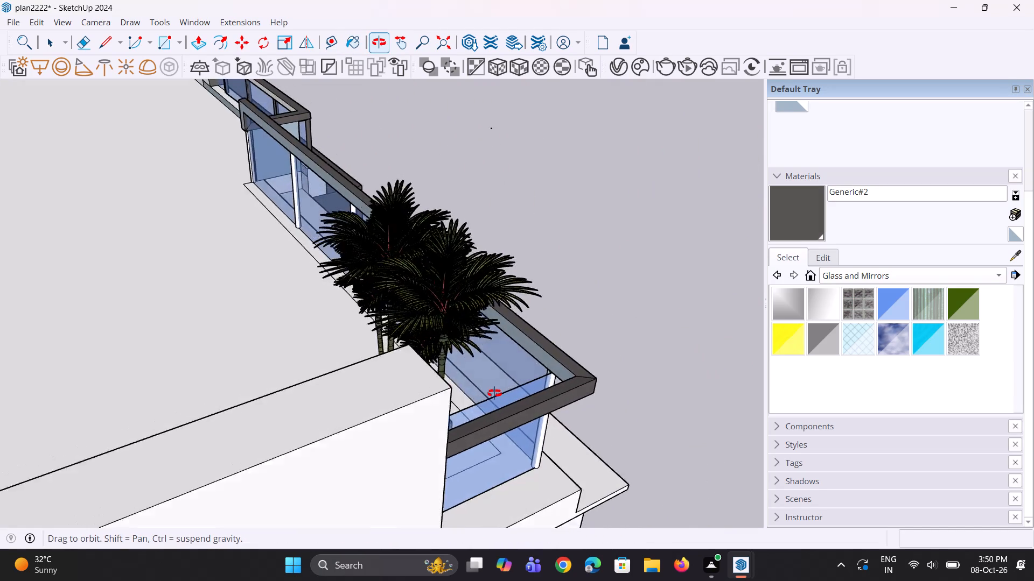
middle_drag(494, 393, 699, 353)
scroll(500, 315, up, 2)
middle_drag(569, 385, 632, 386)
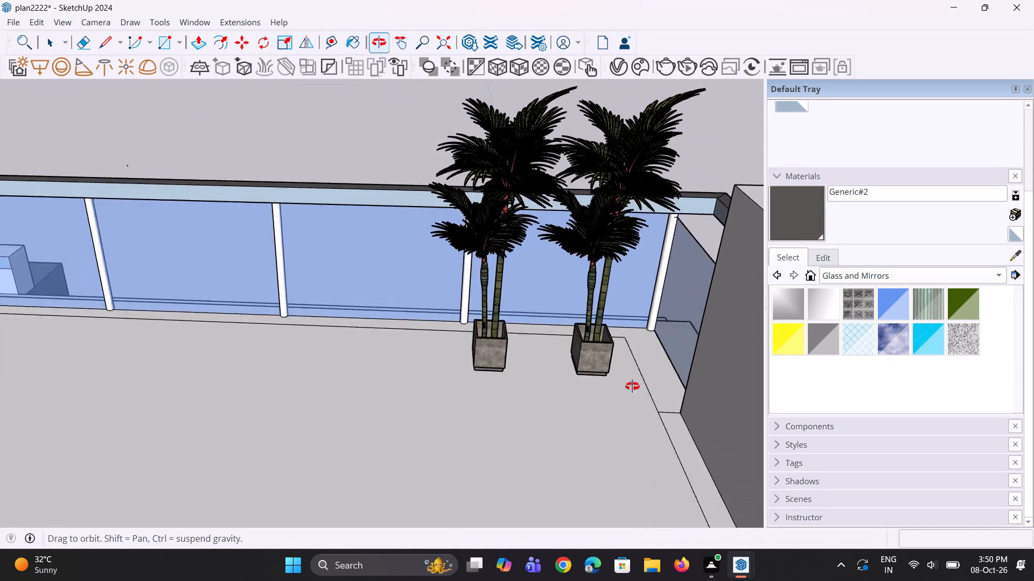
middle_drag(632, 386, 688, 370)
scroll(681, 201, up, 3)
click(721, 173)
click(683, 169)
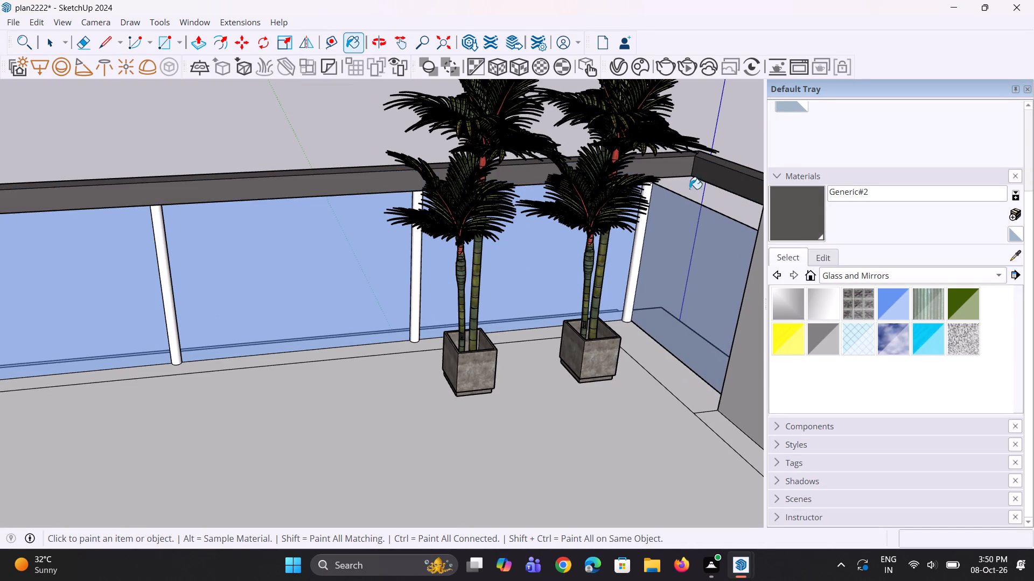
Paint the roof-side faces of the handrail step and the short railing's handrail with Generic#2, undoing and redoing the last fill.
scroll(687, 242, down, 9)
middle_drag(140, 230, 325, 218)
scroll(282, 263, up, 2)
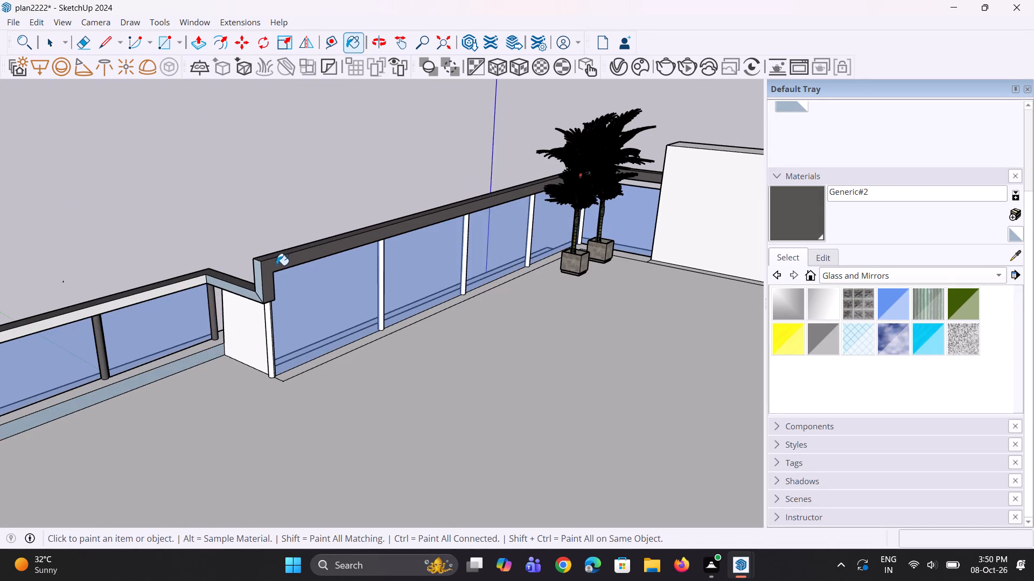
click(259, 290)
click(249, 297)
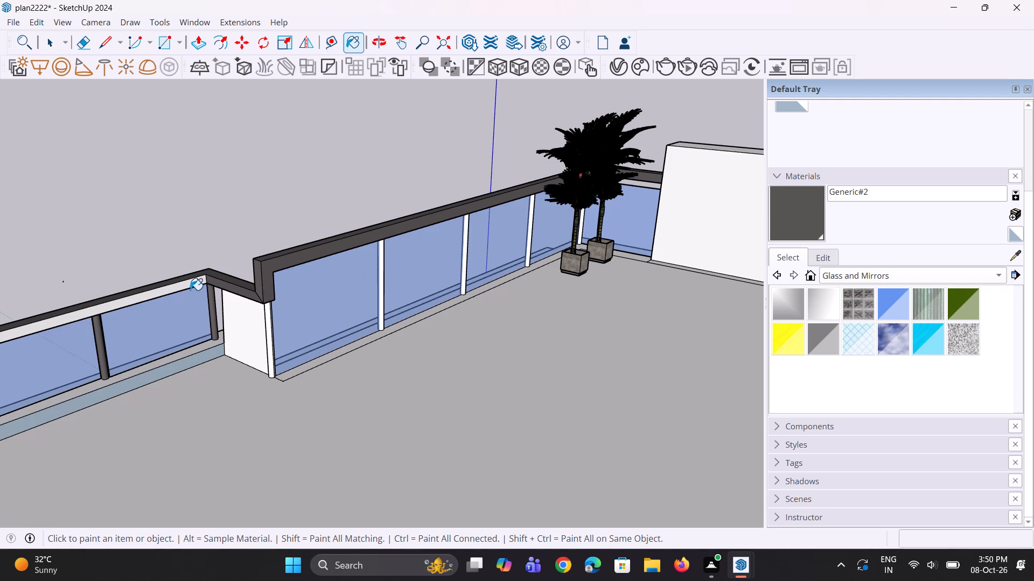
click(190, 290)
key(ctrl+z)
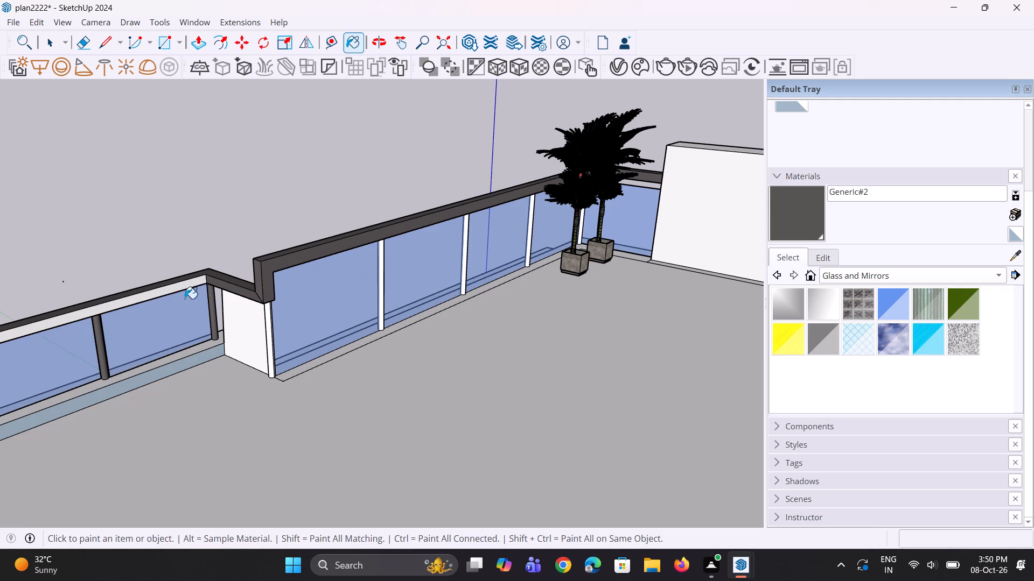
click(180, 289)
Examine the painted roof railings from the roof side and front, along with the whole front facade.
scroll(259, 282, down, 13)
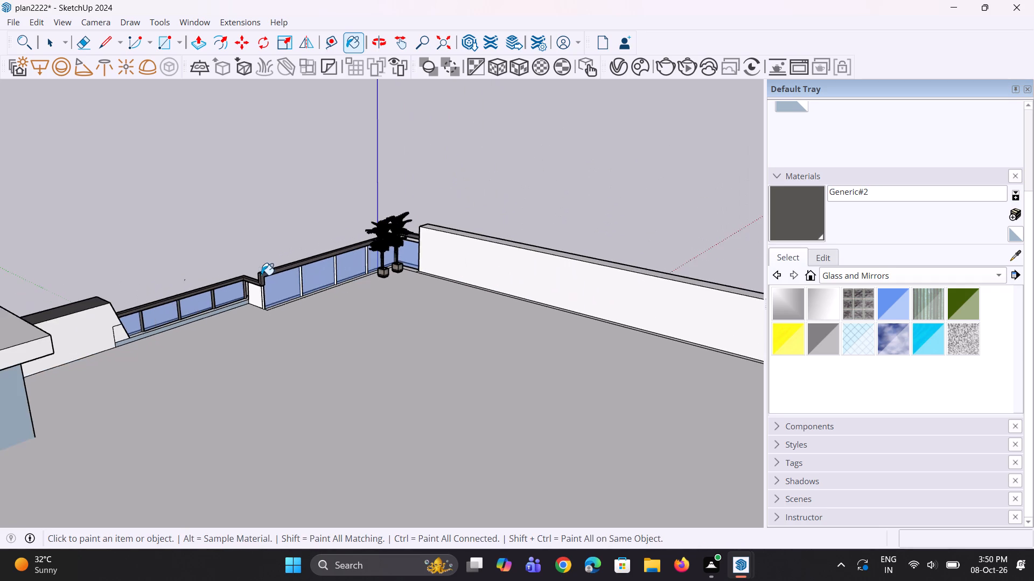
middle_drag(173, 313, 159, 340)
scroll(77, 346, up, 2)
middle_drag(125, 364, 128, 381)
scroll(152, 377, up, 2)
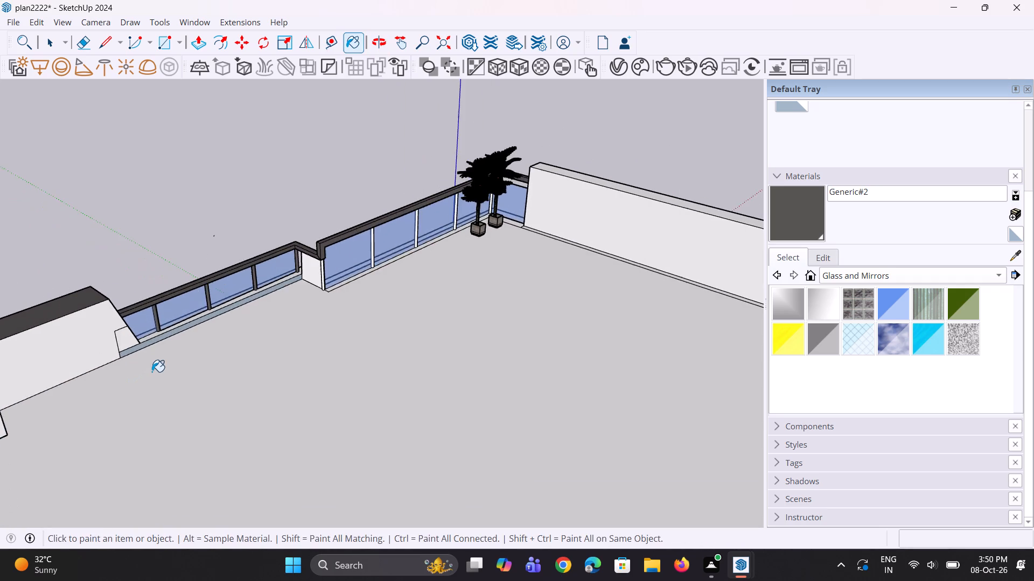
middle_drag(156, 375, 517, 318)
middle_drag(338, 370, 528, 390)
scroll(306, 362, down, 4)
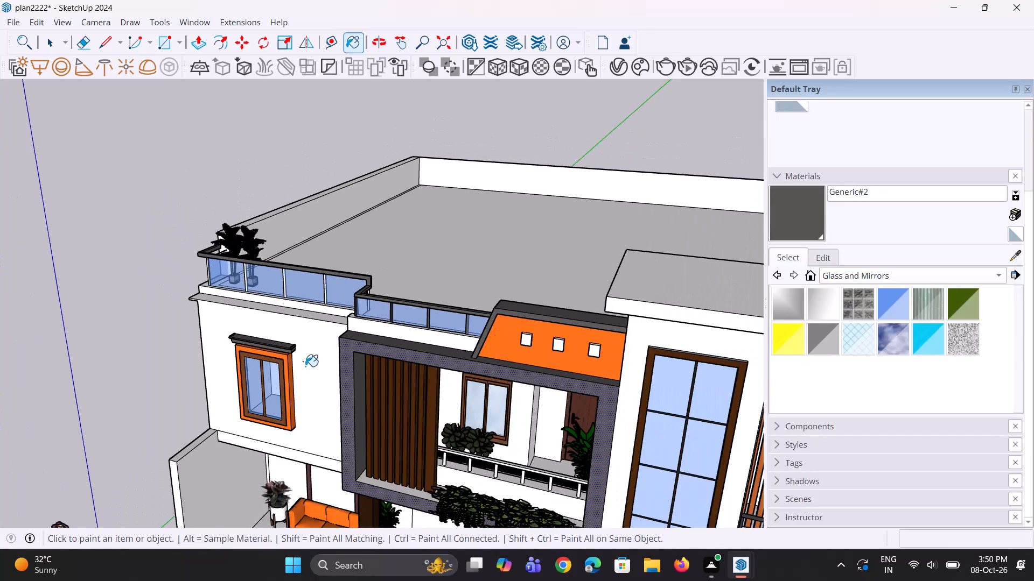
middle_drag(305, 366, 506, 303)
key(space)
key(space)
scroll(250, 290, down, 2)
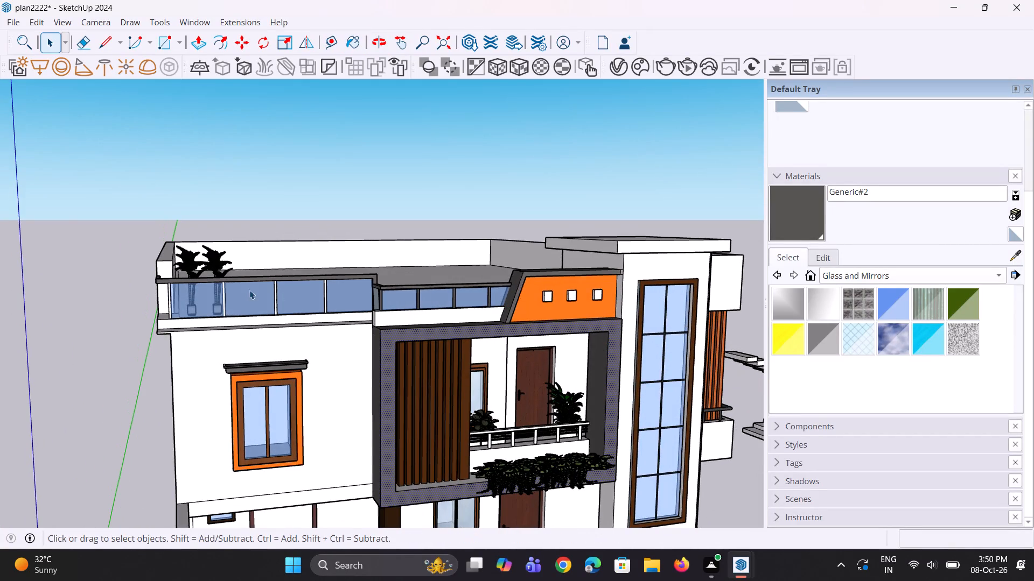
scroll(249, 290, down, 1)
middle_drag(256, 293, 247, 285)
scroll(553, 338, up, 3)
middle_drag(590, 333, 567, 320)
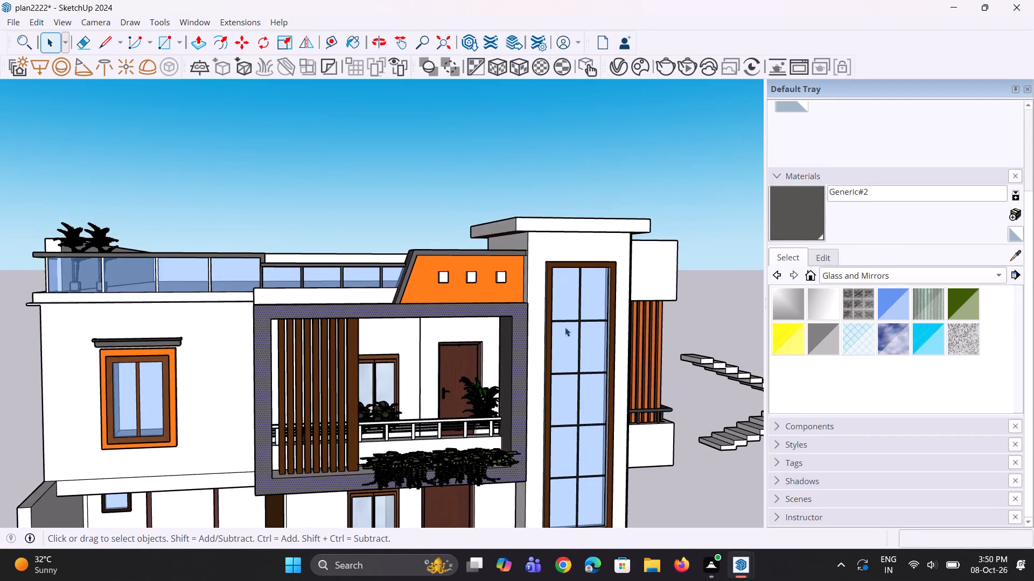
scroll(565, 328, down, 4)
middle_drag(558, 346, 544, 358)
scroll(551, 380, up, 2)
middle_drag(551, 387, 554, 398)
scroll(424, 317, down, 2)
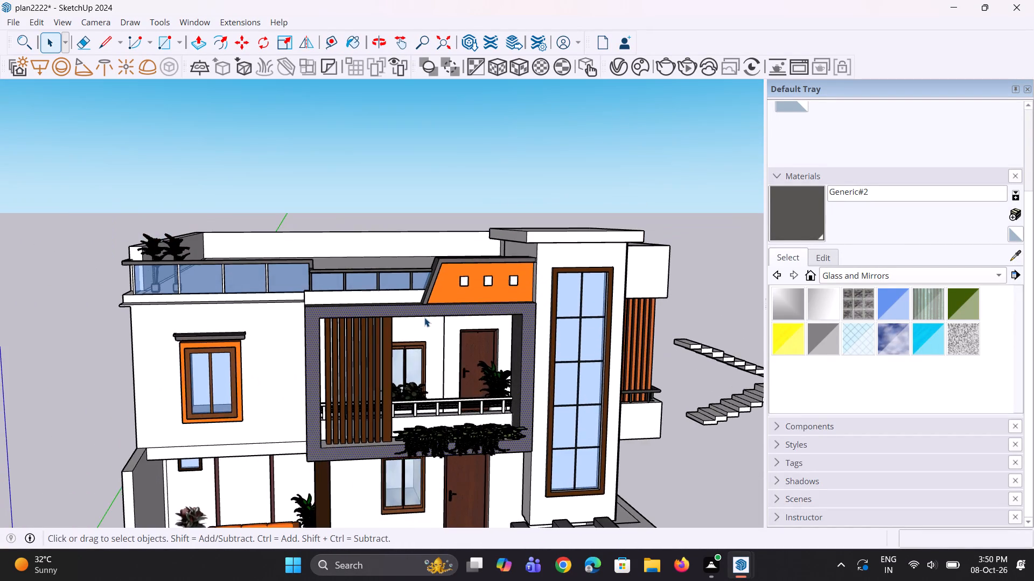
scroll(424, 317, down, 2)
middle_click(428, 309)
scroll(415, 317, down, 4)
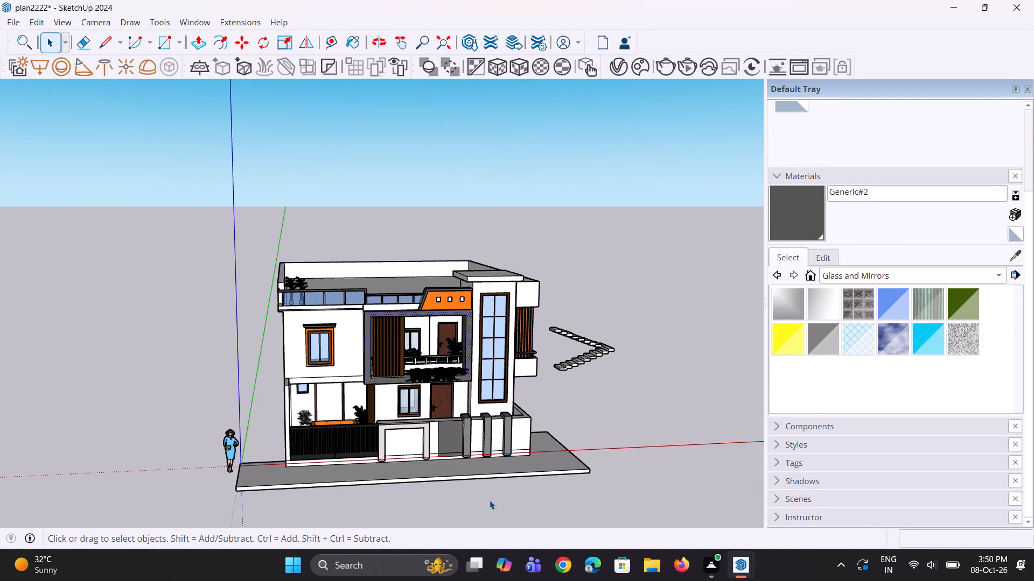
Examine the lower facade, the boundary wall with its grey pillars, and the side balcony.
scroll(490, 500, up, 8)
middle_drag(470, 417, 470, 403)
scroll(410, 380, up, 2)
middle_drag(427, 381, 432, 397)
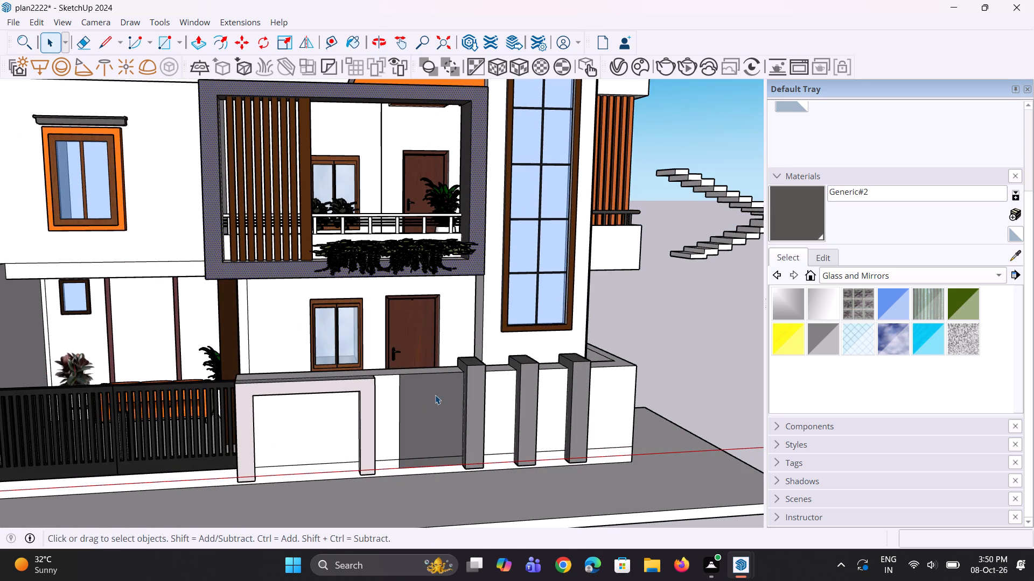
scroll(435, 395, up, 1)
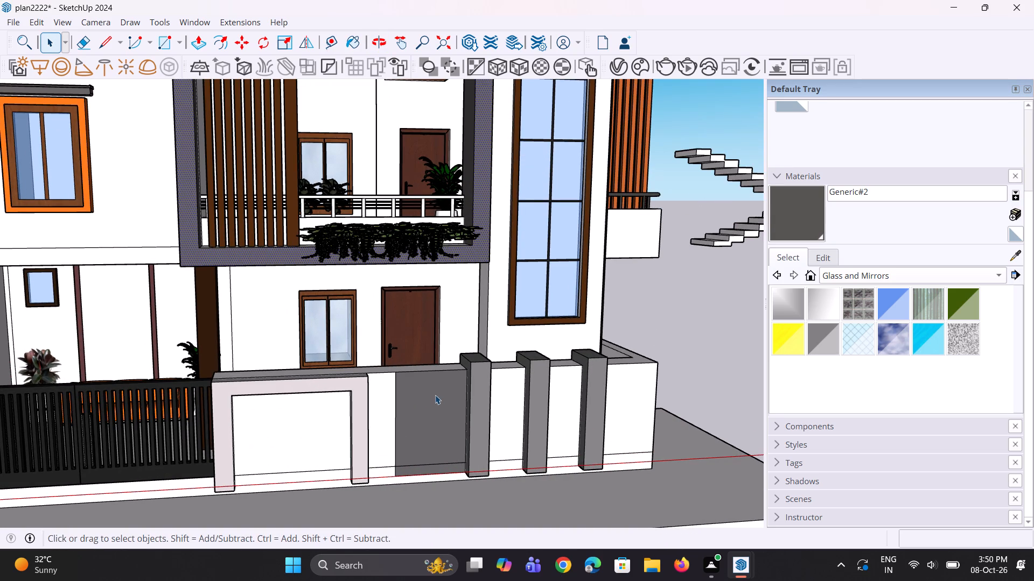
scroll(374, 382, down, 4)
middle_click(387, 402)
scroll(388, 400, up, 1)
scroll(392, 408, down, 2)
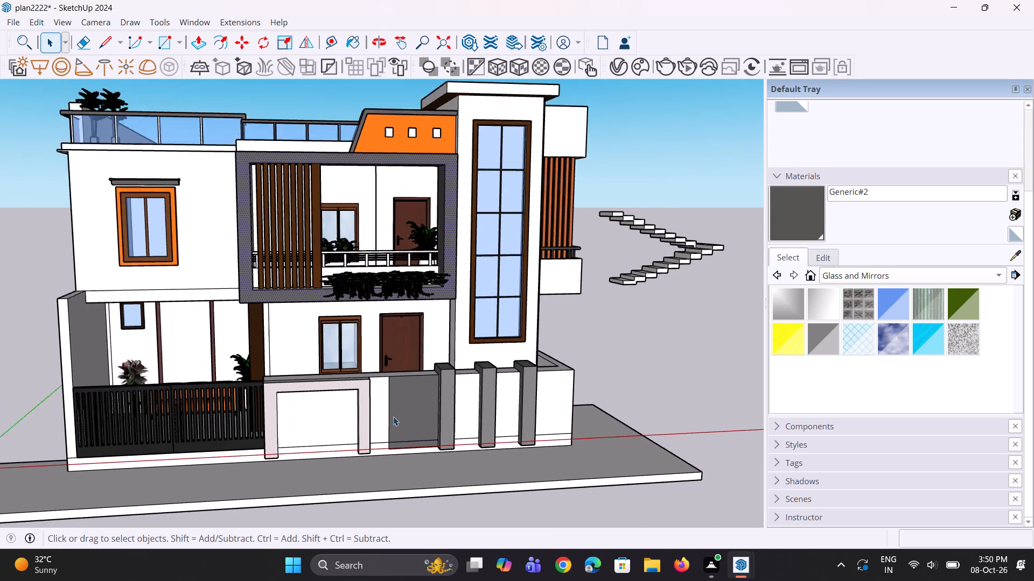
scroll(393, 416, down, 1)
middle_drag(393, 416, 394, 403)
scroll(539, 398, up, 3)
middle_drag(539, 398, 533, 399)
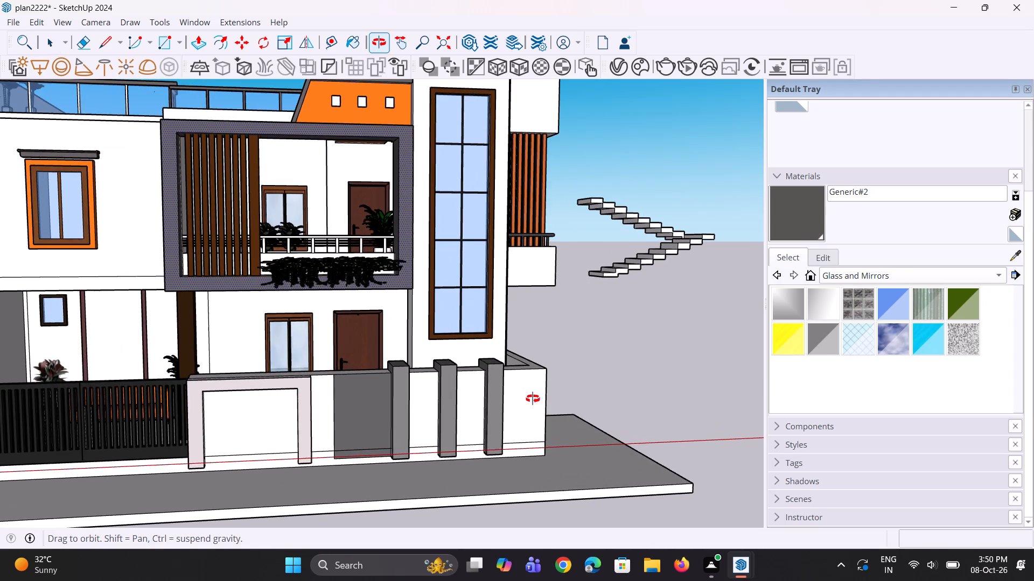
middle_drag(533, 399, 521, 409)
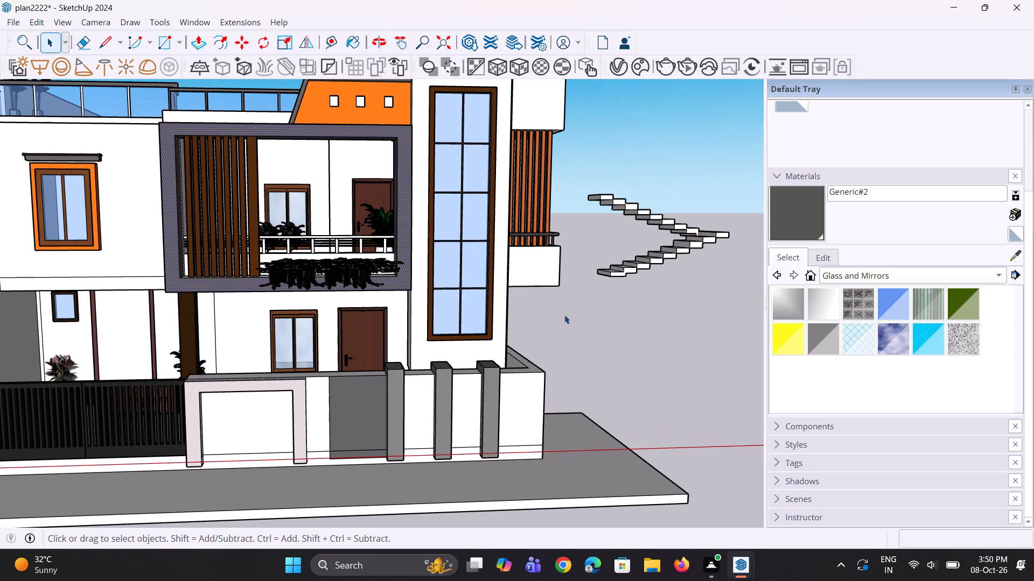
Paint the front face of the side balcony's solid parapet below the orange slats with Generic#2.
click(794, 219)
click(528, 270)
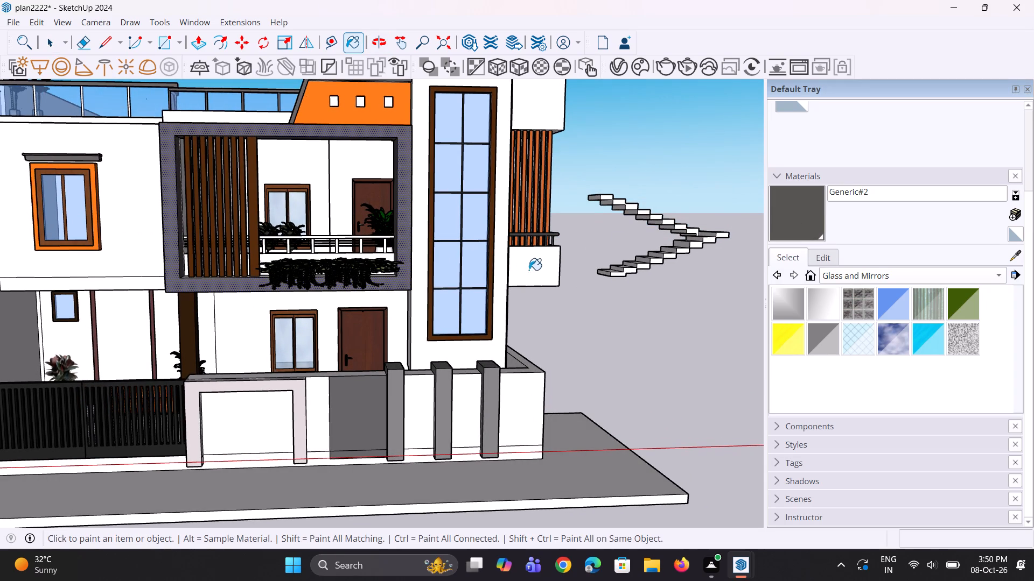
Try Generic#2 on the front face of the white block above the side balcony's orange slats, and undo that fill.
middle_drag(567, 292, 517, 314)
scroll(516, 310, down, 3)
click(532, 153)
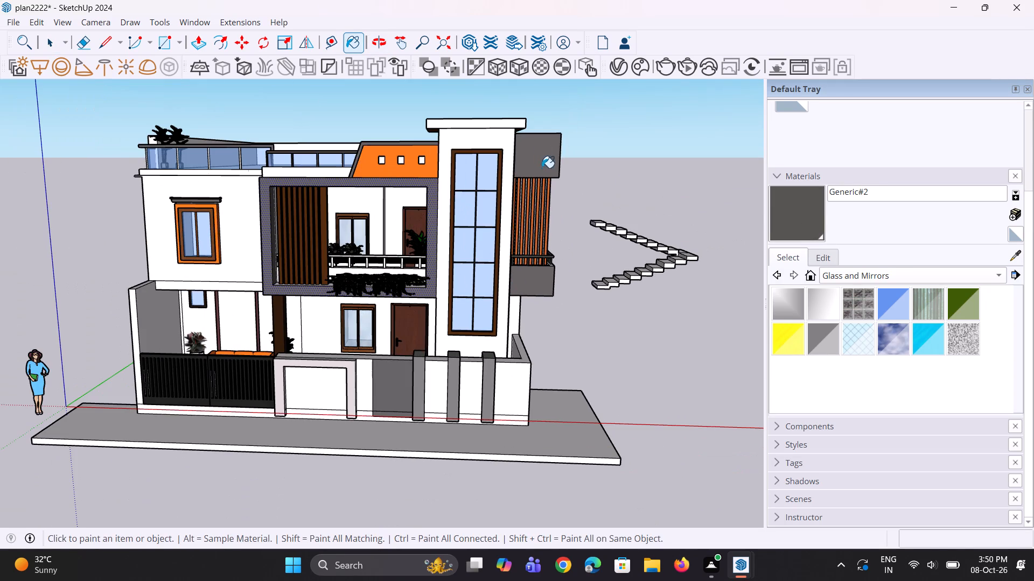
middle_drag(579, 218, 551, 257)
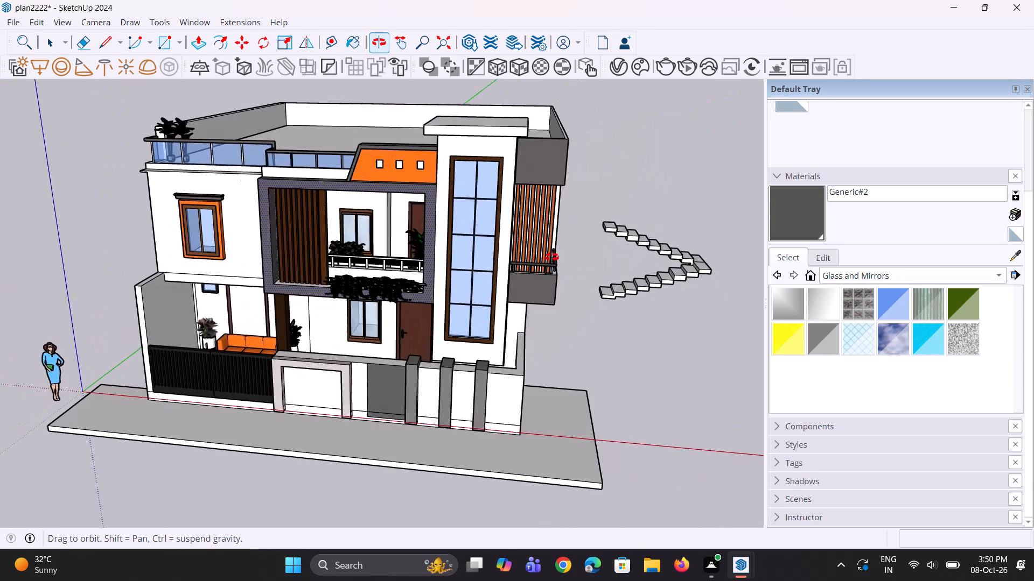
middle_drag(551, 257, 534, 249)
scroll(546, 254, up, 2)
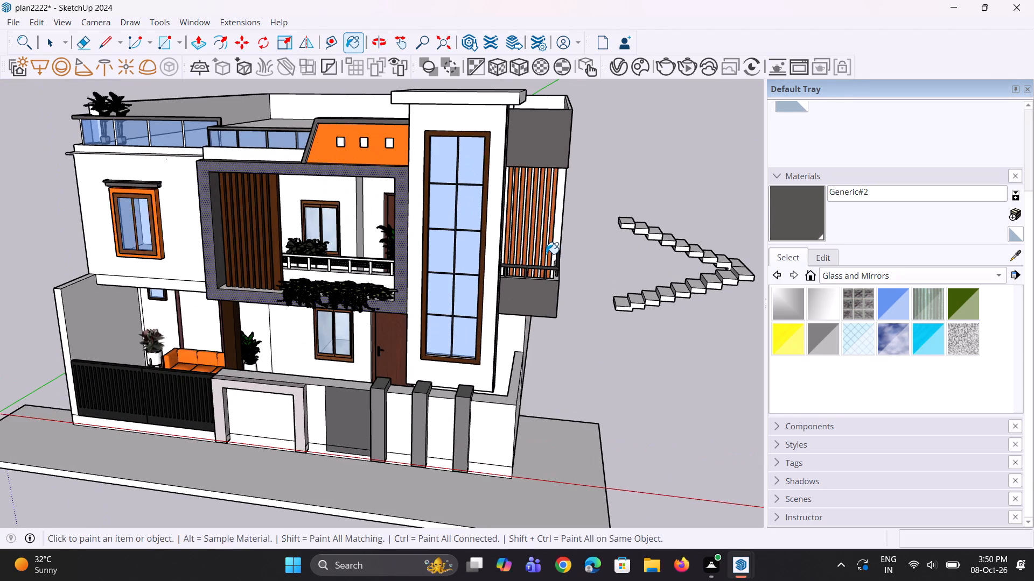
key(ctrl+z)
Lower the top face of the white roof parapet above the side balcony's orange slats by about 9 7/16".
middle_drag(560, 240, 495, 327)
scroll(525, 222, up, 2)
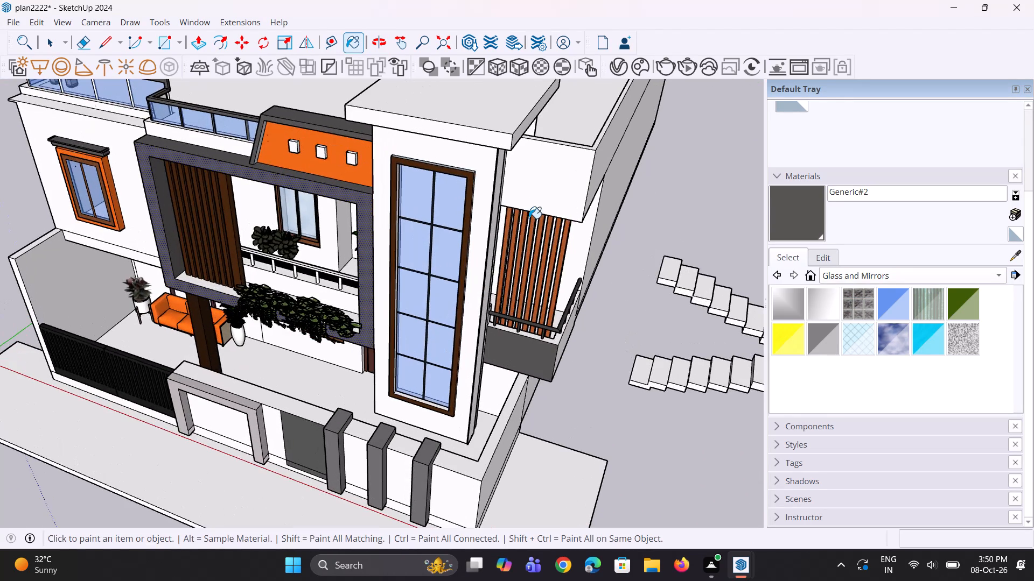
key(p)
scroll(584, 138, up, 3)
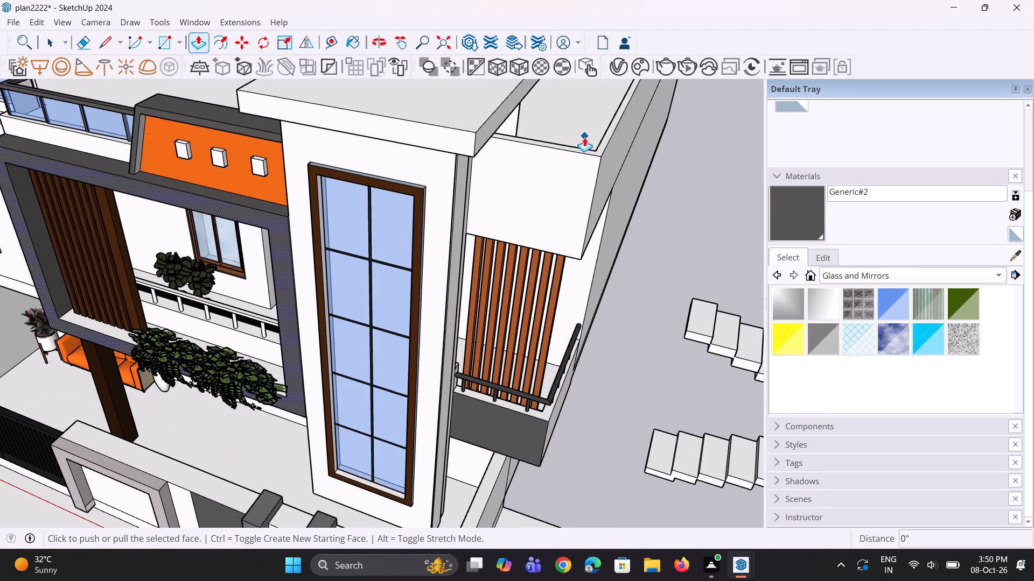
middle_drag(592, 137, 592, 161)
key(space)
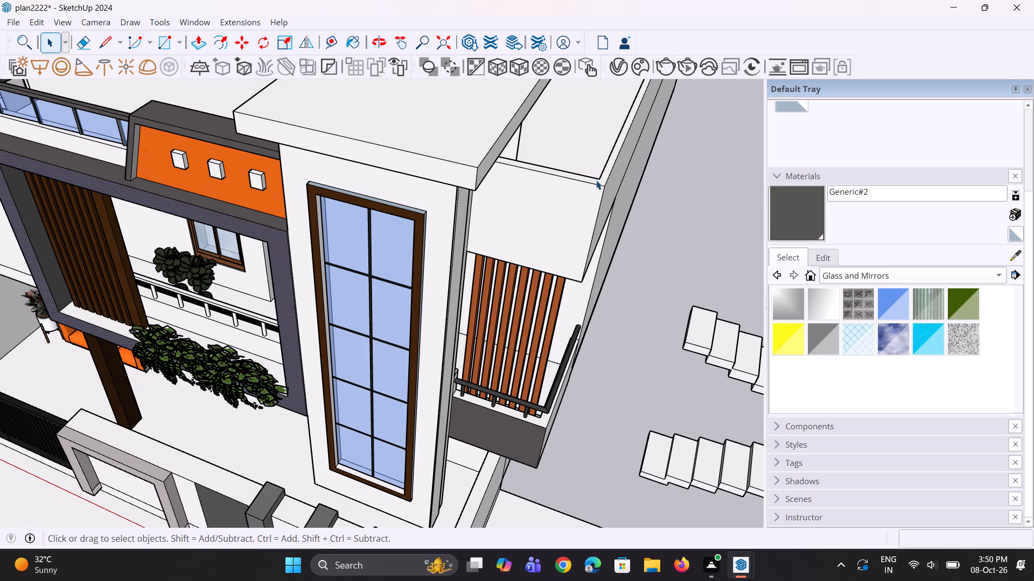
click(596, 180)
scroll(598, 180, up, 3)
click(601, 182)
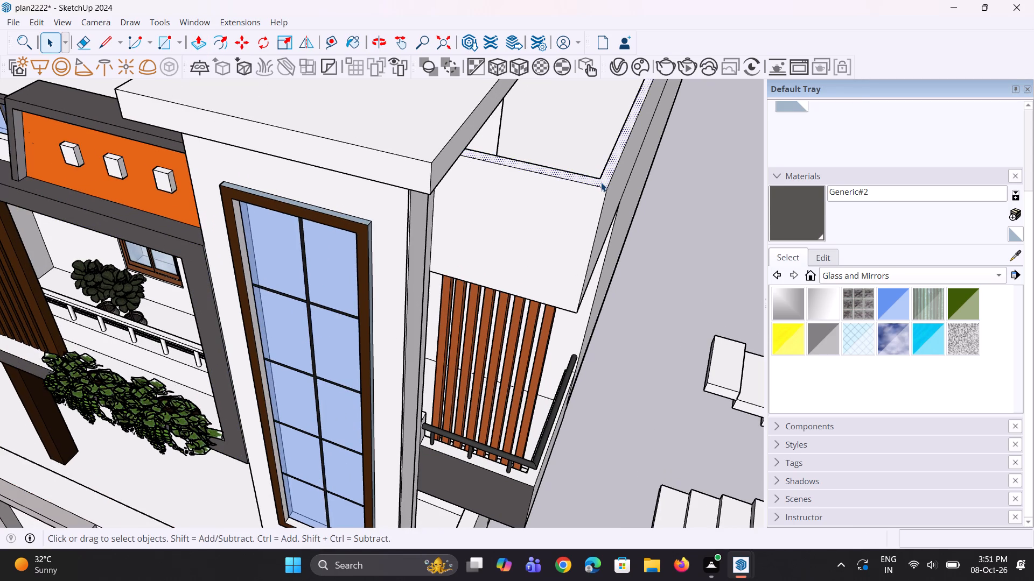
key(p)
click(600, 178)
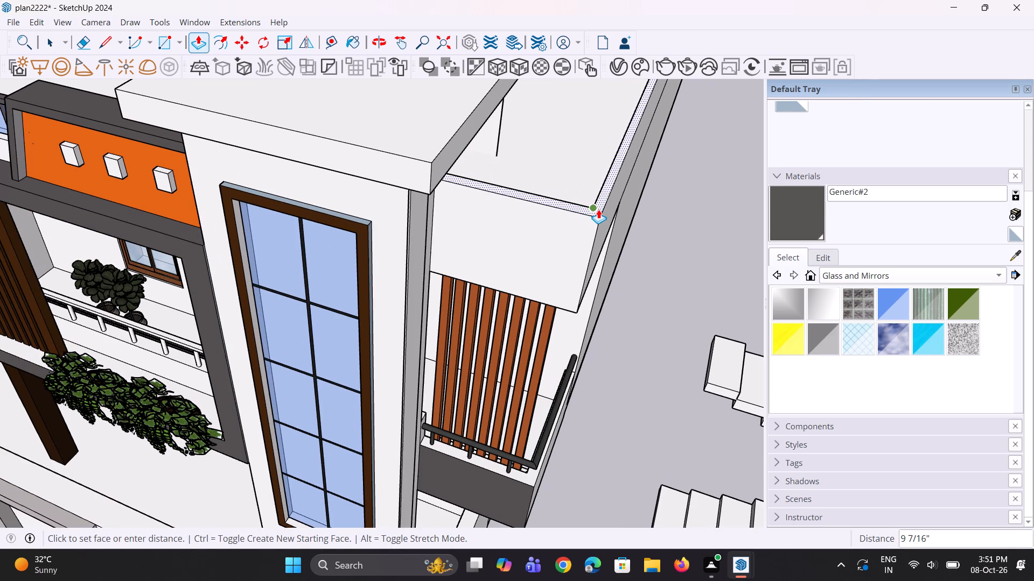
click(598, 210)
middle_drag(546, 304, 567, 222)
scroll(534, 295, down, 4)
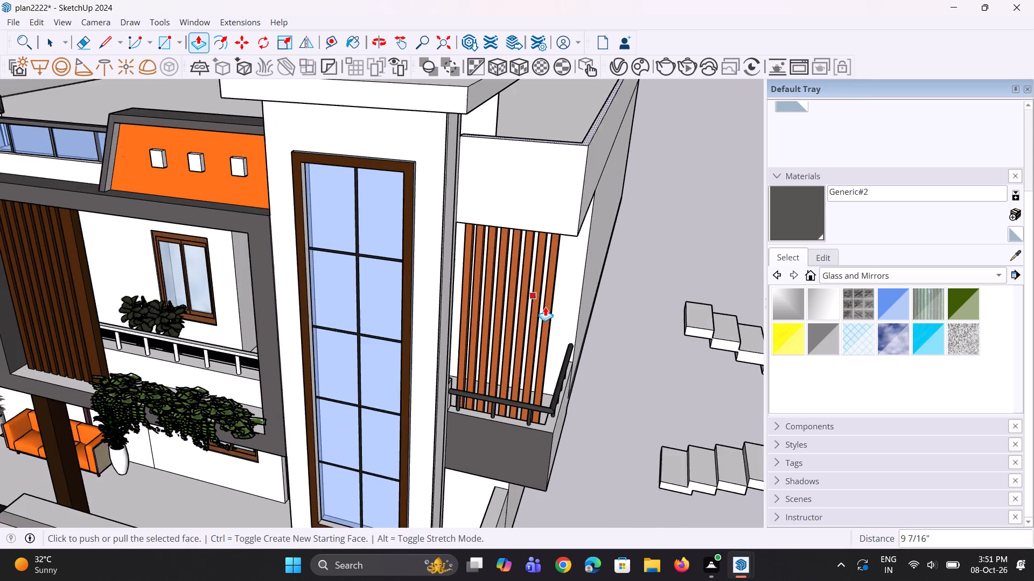
scroll(545, 307, down, 3)
key(space)
key(space)
Copy the side balcony's L-shaped handrail and all its posts about 10' 3" up onto the lowered roof parapet corner.
middle_drag(534, 405, 545, 323)
scroll(548, 362, up, 2)
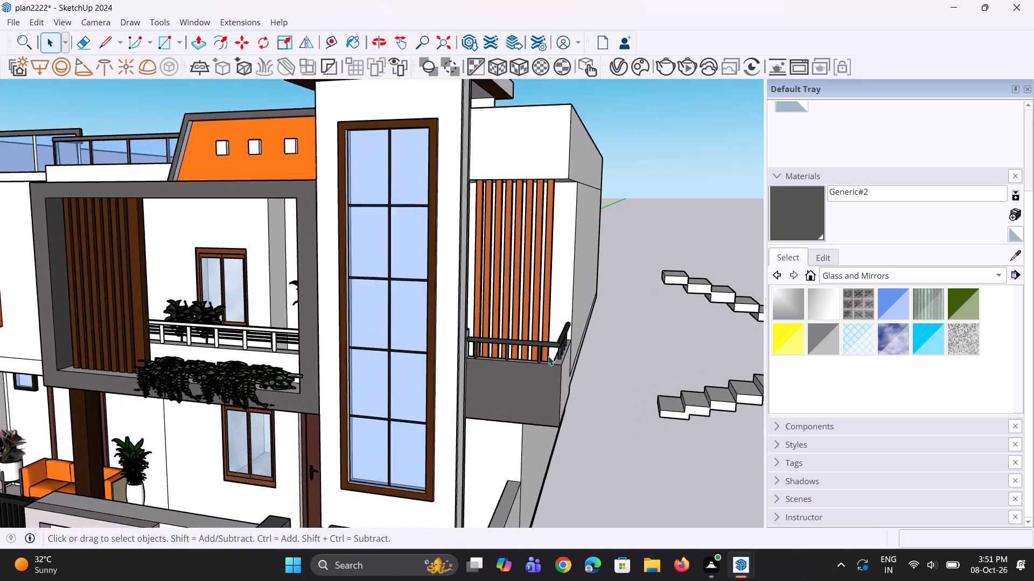
scroll(548, 356, up, 4)
click(556, 345)
scroll(562, 343, up, 3)
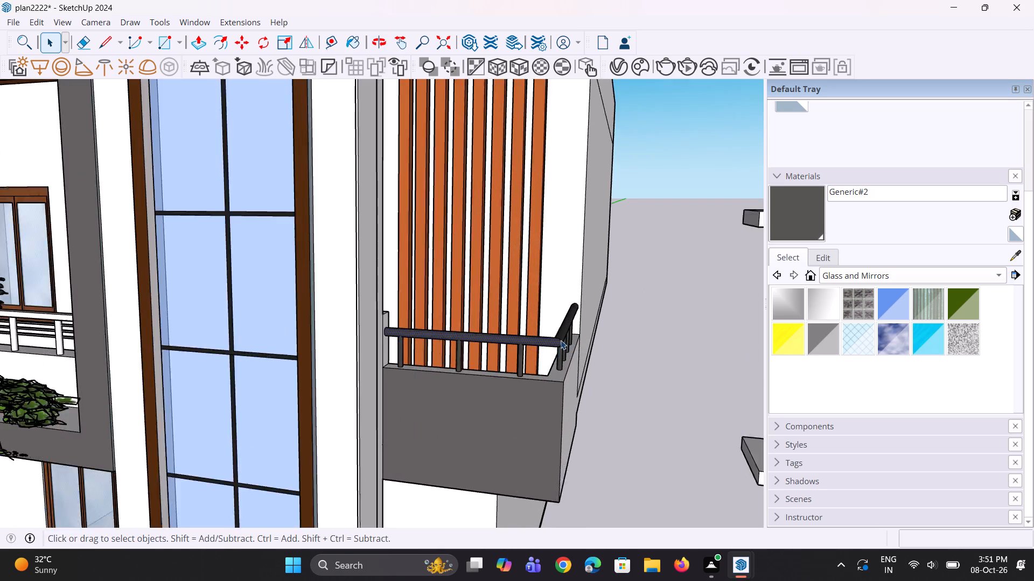
scroll(561, 340, up, 8)
ctrl+click(566, 330)
ctrl+middle_drag(560, 362, 502, 350)
ctrl+scroll(544, 358, up, 1)
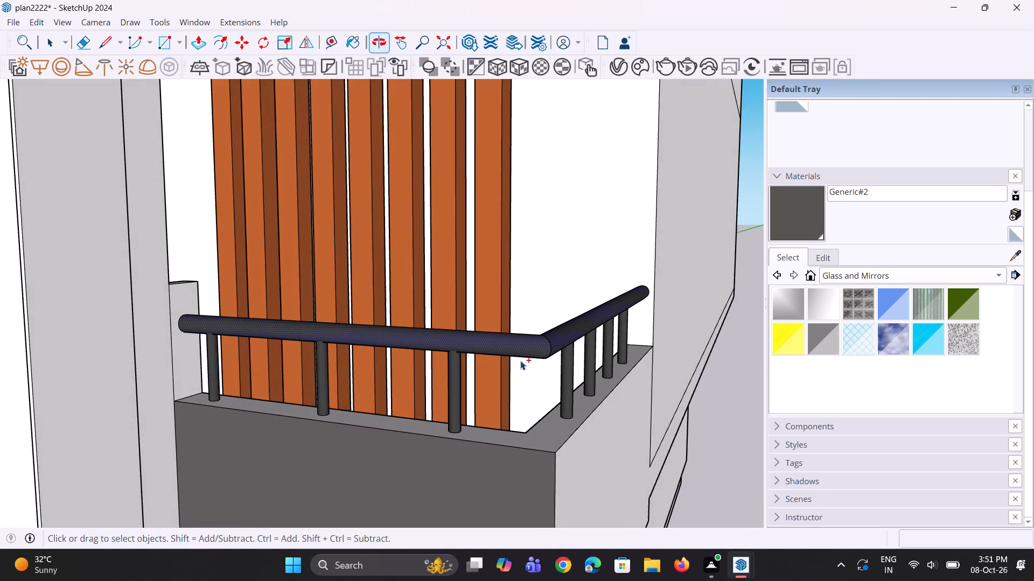
ctrl+scroll(550, 380, up, 3)
ctrl+click(575, 372)
ctrl+click(620, 354)
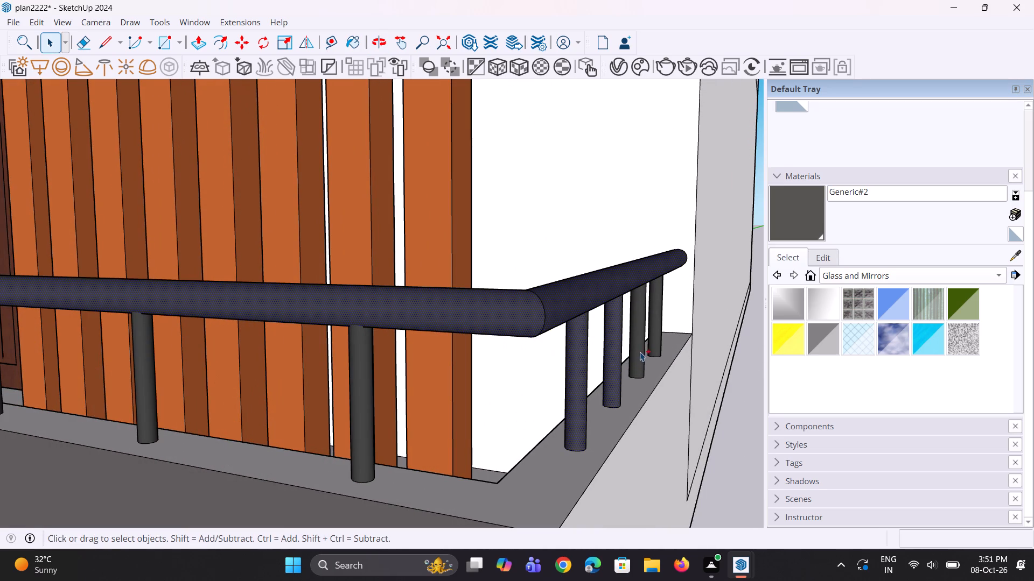
ctrl+click(638, 347)
ctrl+click(656, 343)
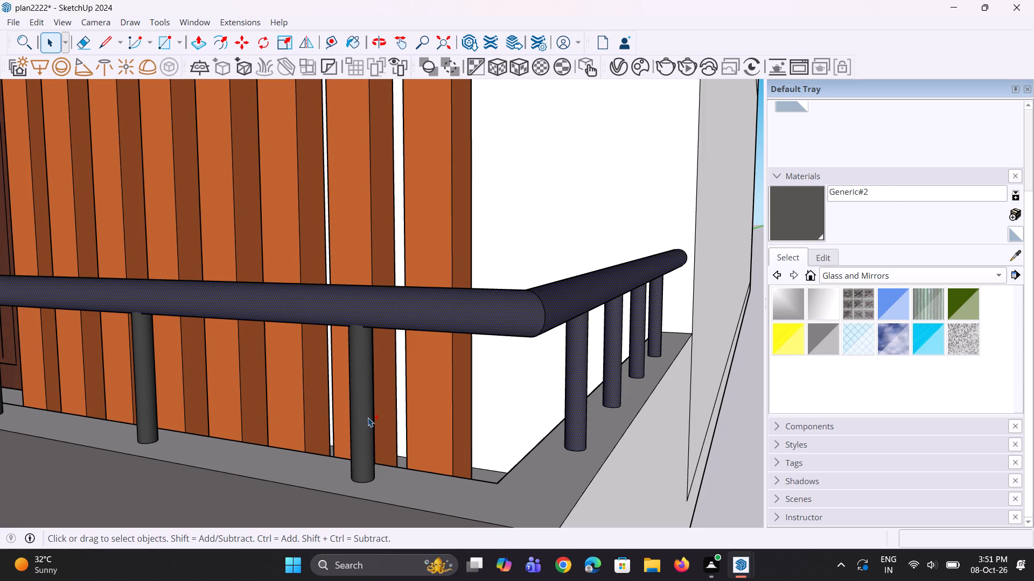
ctrl+click(368, 417)
ctrl+click(144, 368)
scroll(303, 353, down, 3)
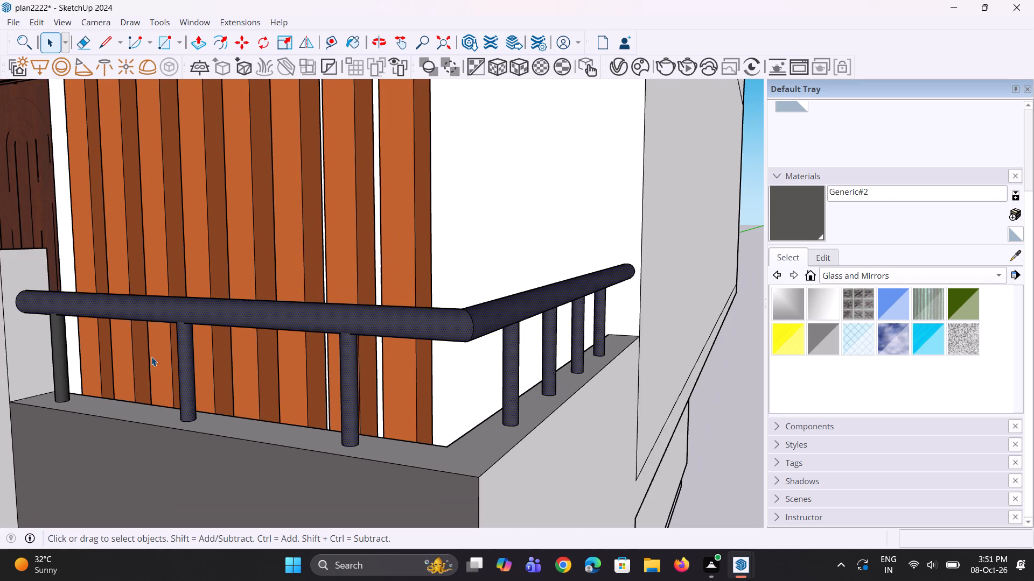
scroll(89, 367, up, 2)
ctrl+click(52, 349)
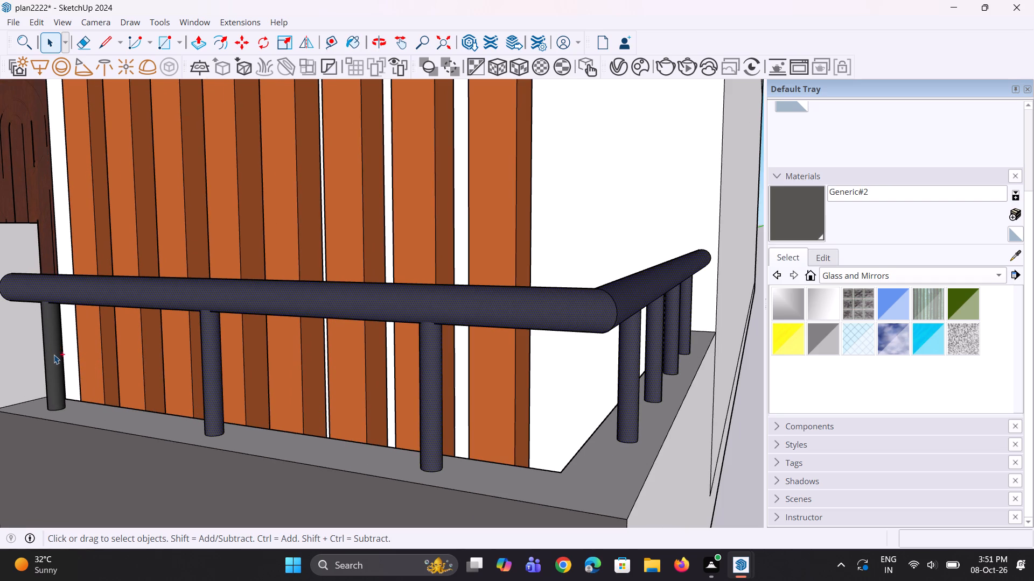
scroll(120, 346, down, 4)
key(m)
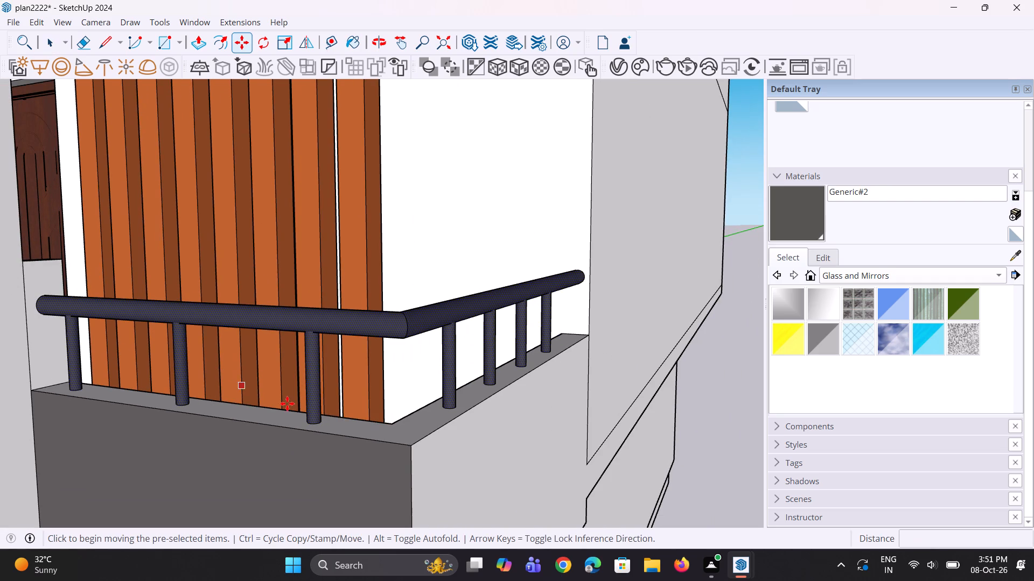
click(456, 406)
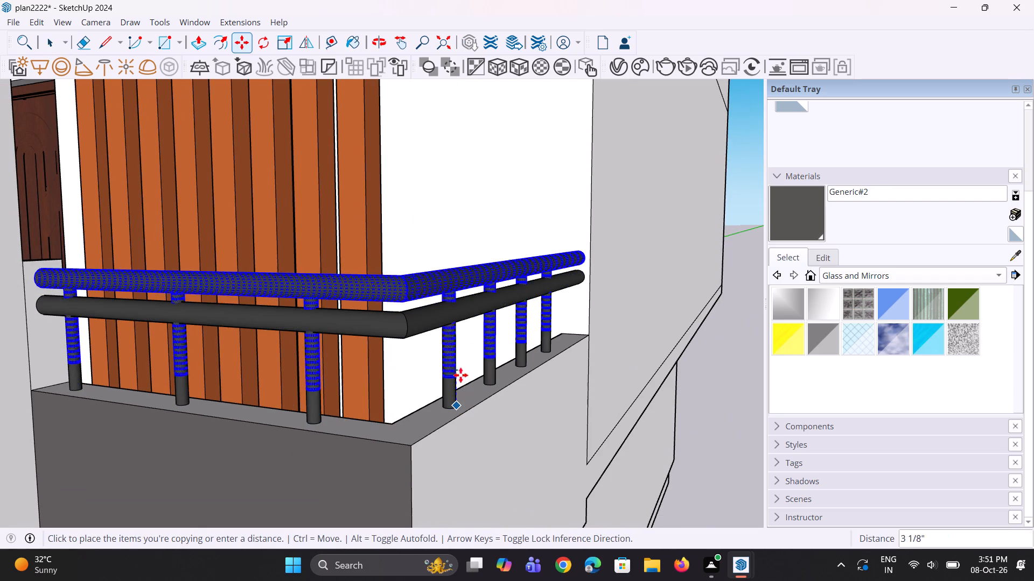
scroll(453, 367, down, 16)
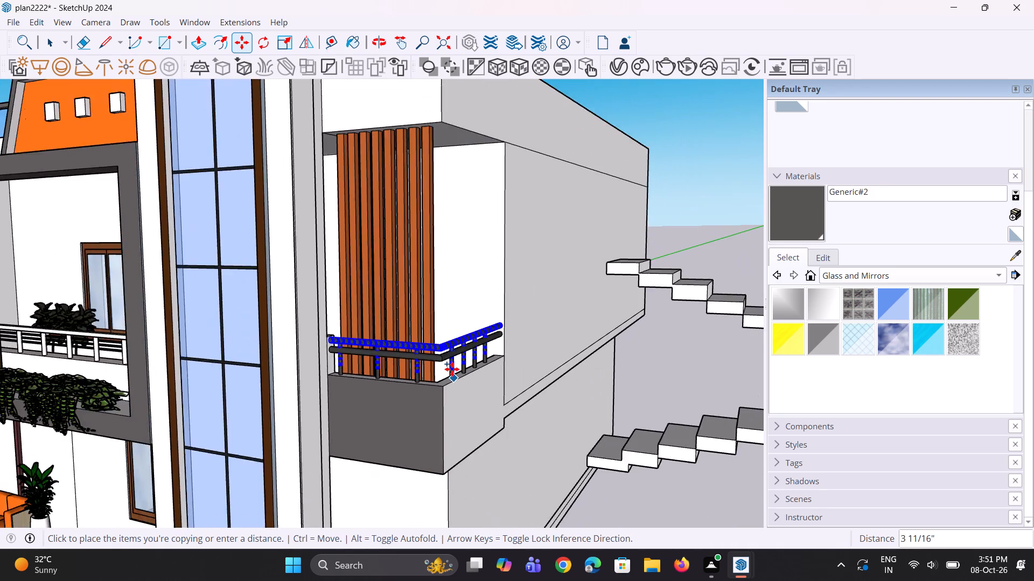
scroll(452, 369, down, 5)
middle_drag(443, 215, 409, 398)
scroll(420, 321, up, 2)
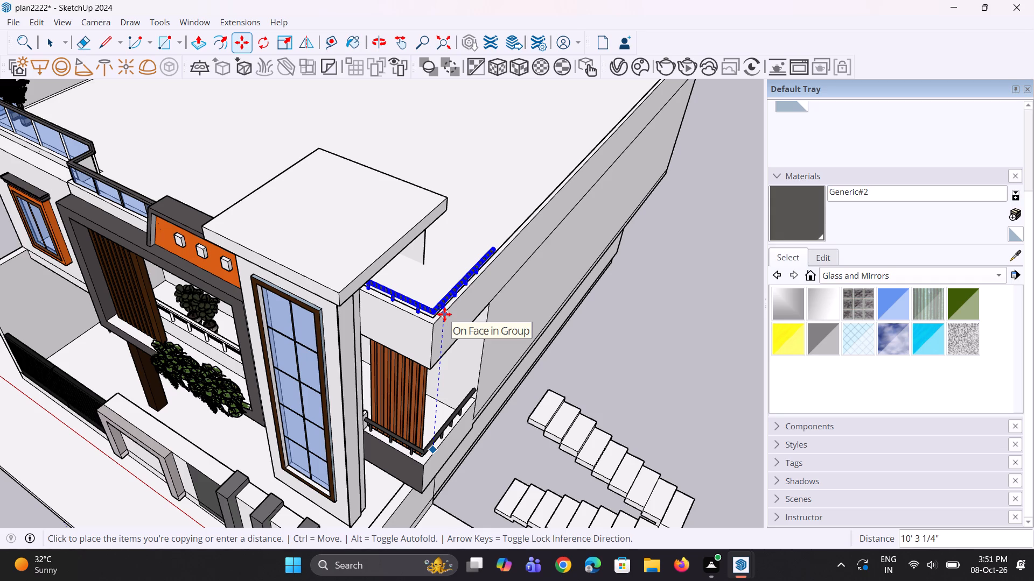
click(444, 314)
middle_drag(451, 330, 376, 245)
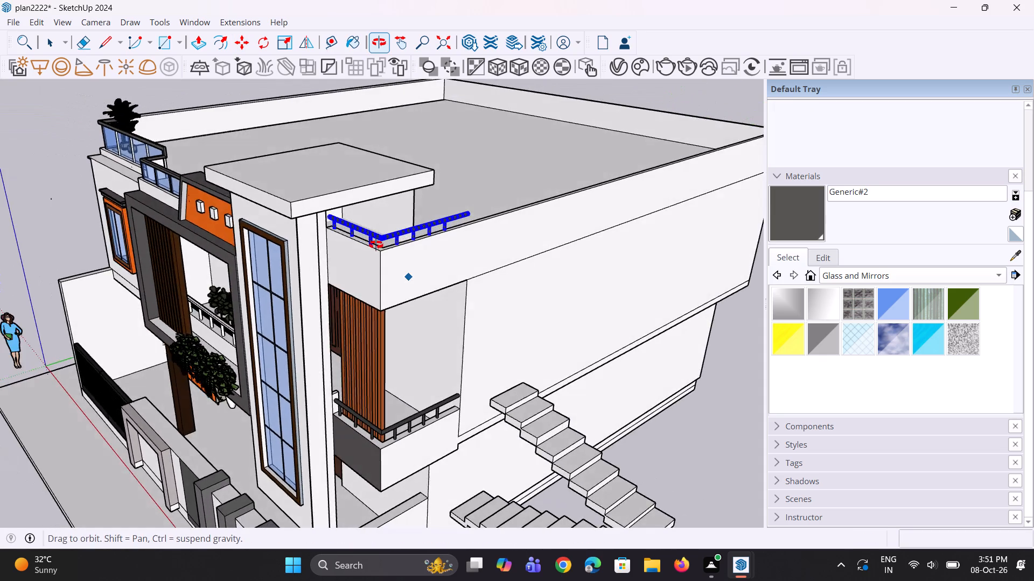
middle_drag(376, 245, 309, 264)
scroll(341, 260, up, 9)
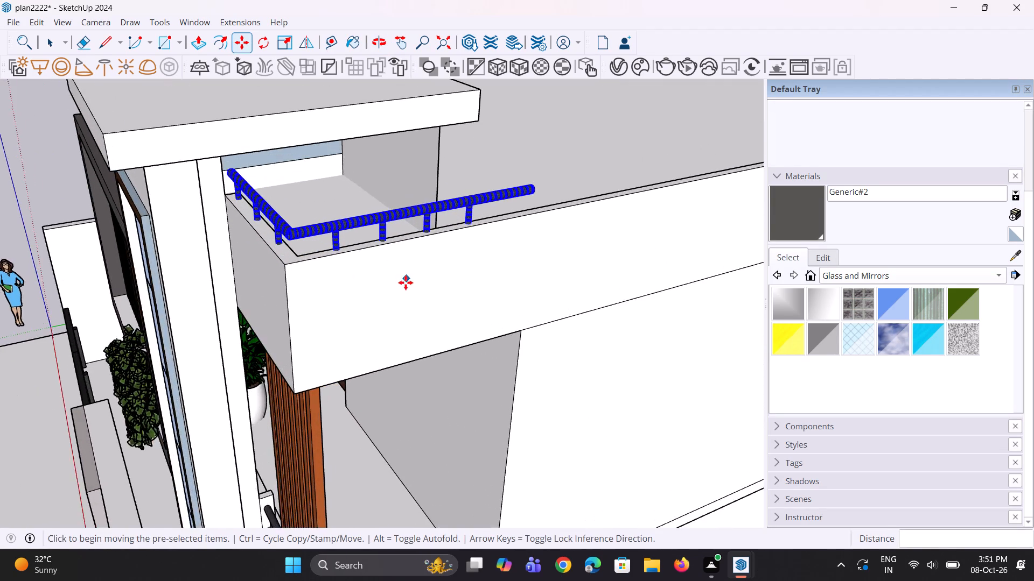
scroll(406, 282, up, 2)
middle_drag(402, 284, 338, 303)
scroll(450, 292, down, 1)
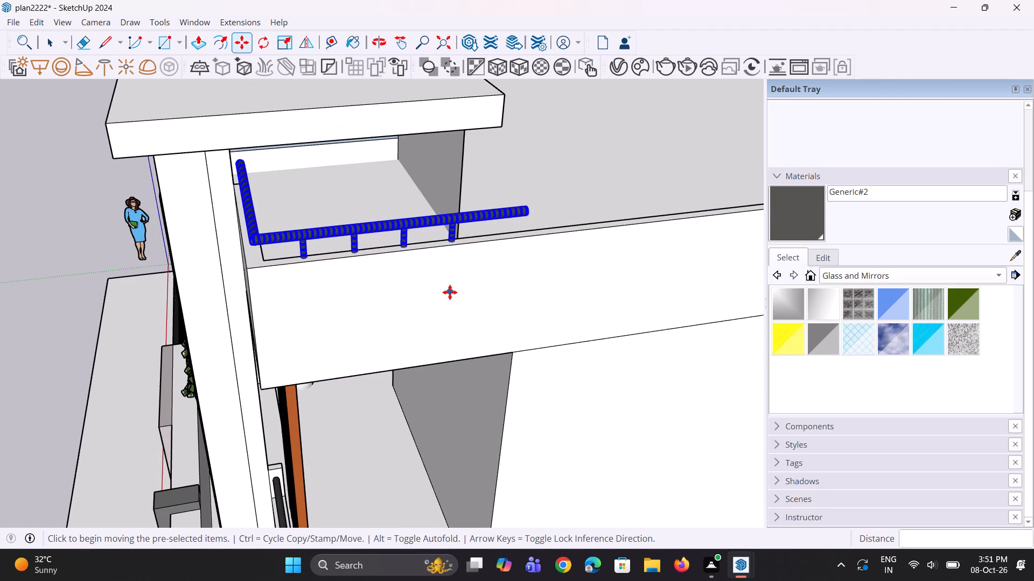
key(space)
Draw a line about 2 3/4" long across the side parapet's top, just beyond the rear end of the copied railing.
key(l)
scroll(406, 305, down, 3)
middle_drag(524, 284, 506, 329)
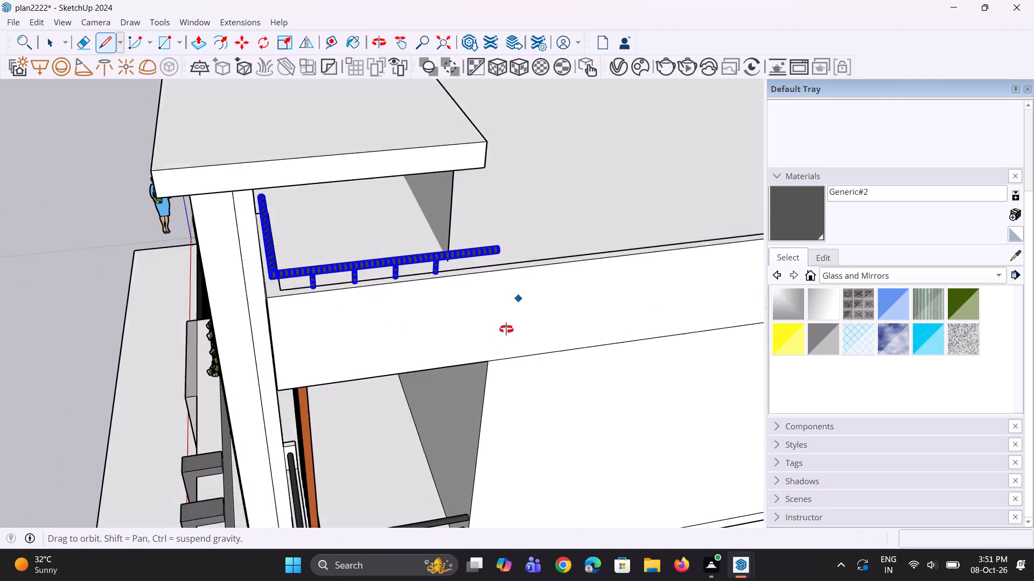
middle_drag(506, 329, 505, 334)
scroll(506, 309, up, 2)
click(506, 309)
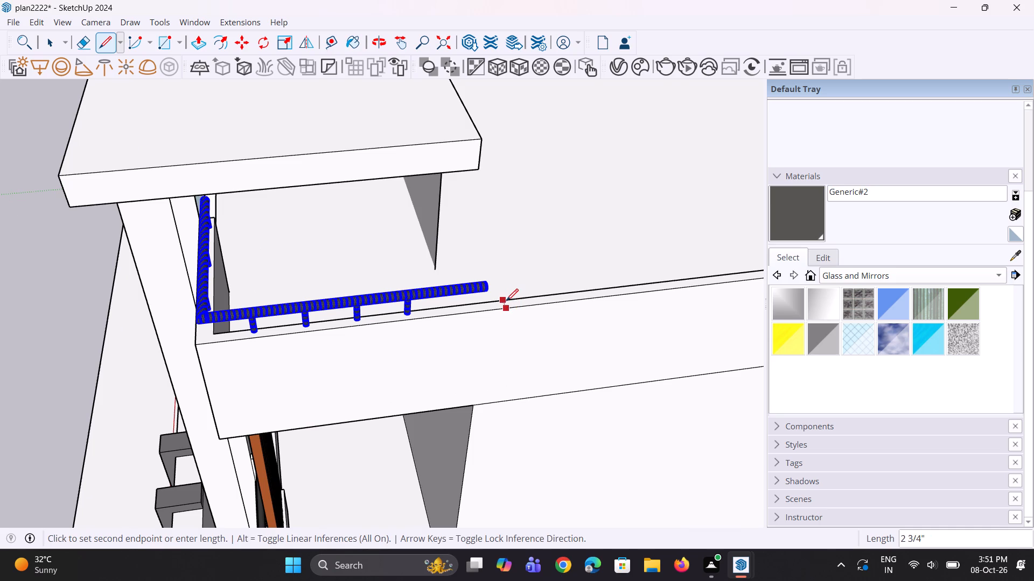
click(506, 301)
Raise the side parapet's top face behind the dividing line by about 6 7/8".
key(p)
click(534, 294)
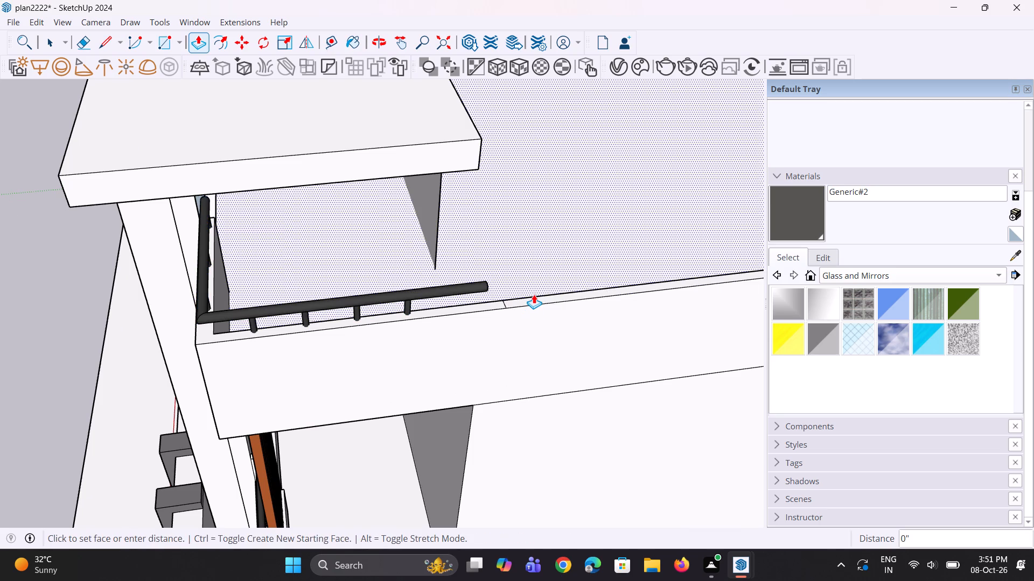
key(Escape)
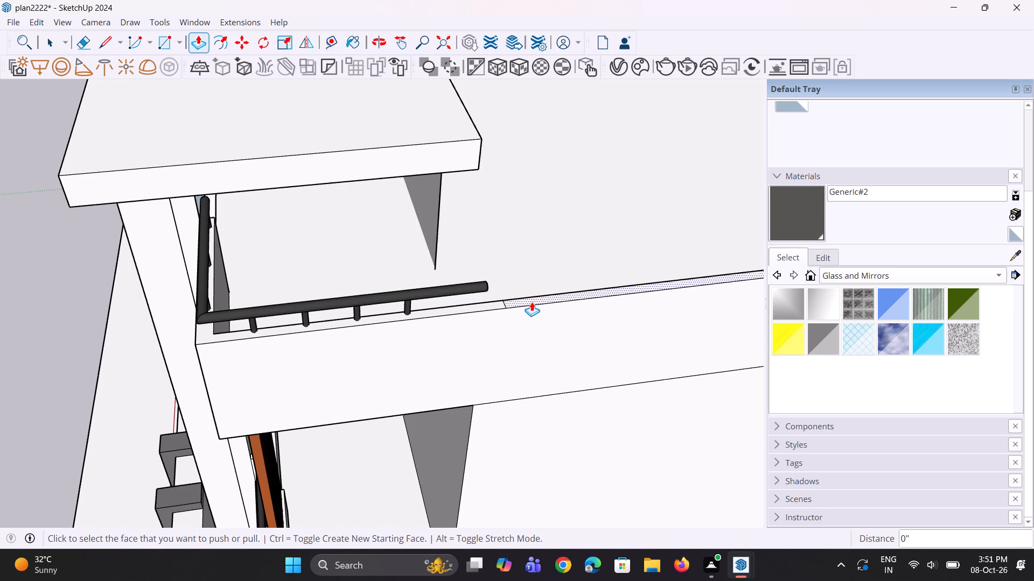
click(532, 302)
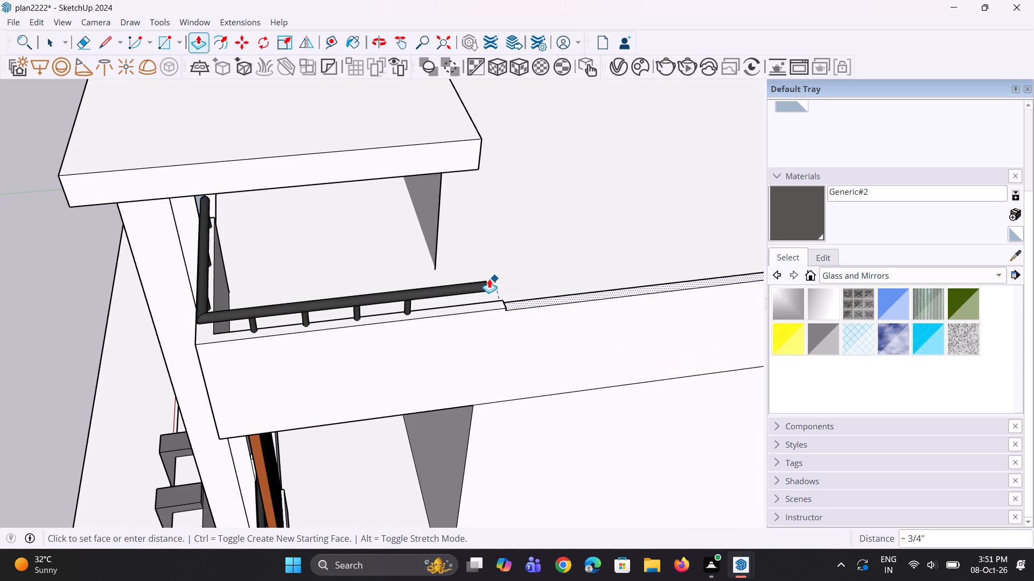
click(483, 279)
Extend the raised parapet's end face about 4 7/8" forward to meet the end of the copied handrail.
middle_drag(498, 297, 504, 291)
scroll(509, 291, up, 3)
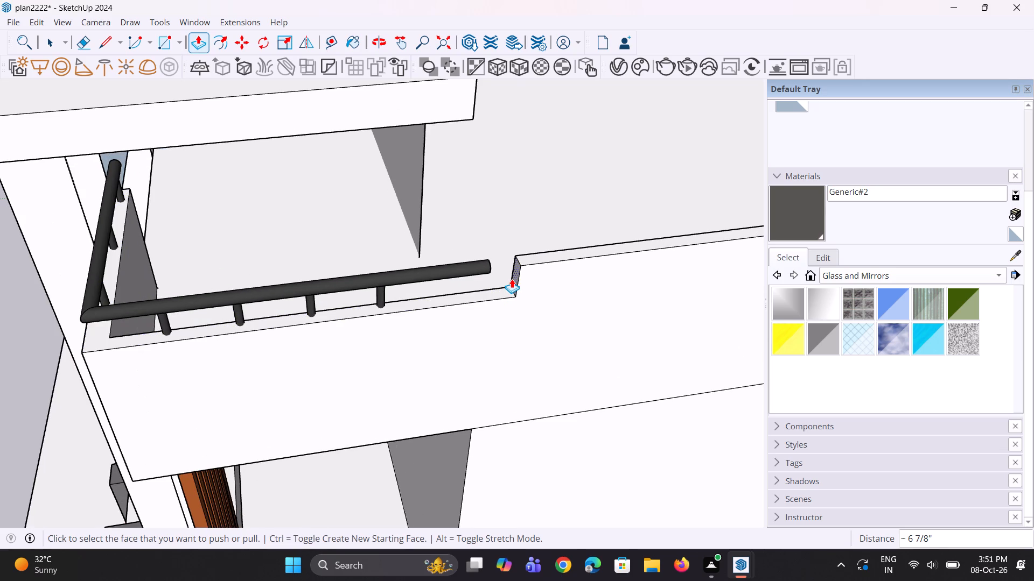
click(512, 279)
click(486, 266)
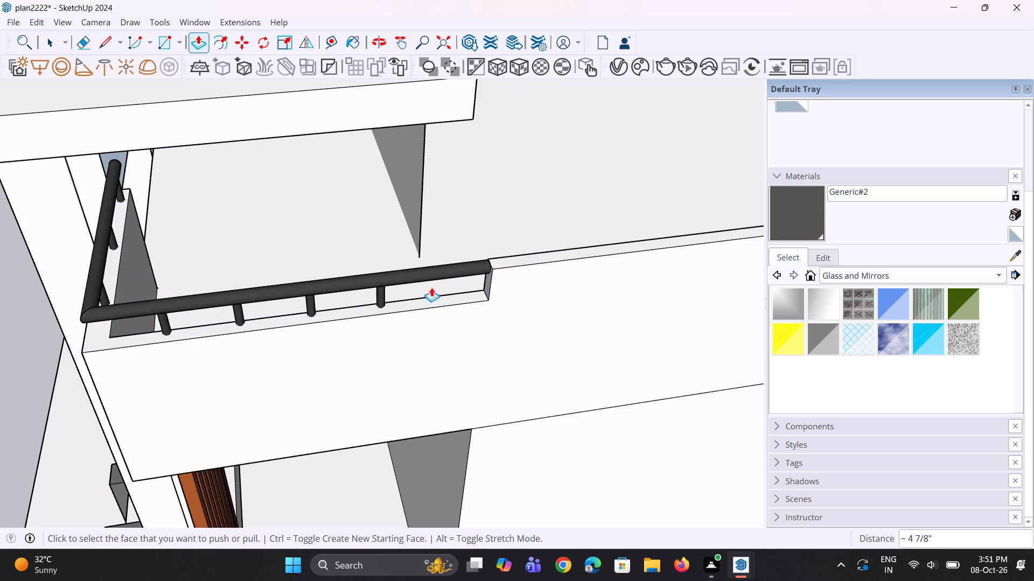
Examine the new roof railing and stepped parapet from the side and front, along with the whole front facade.
middle_drag(431, 287, 554, 284)
scroll(522, 290, down, 3)
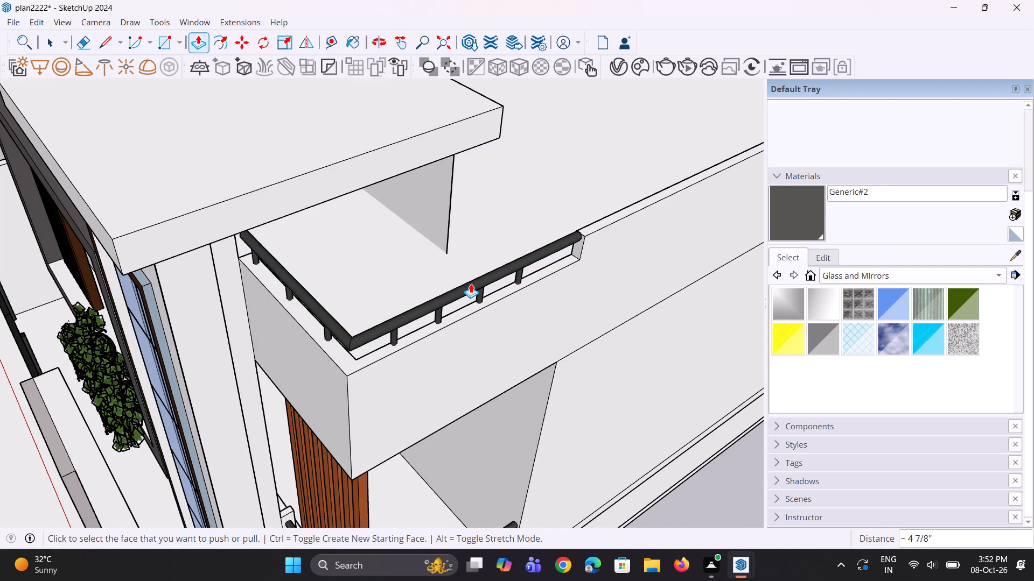
scroll(439, 285, down, 3)
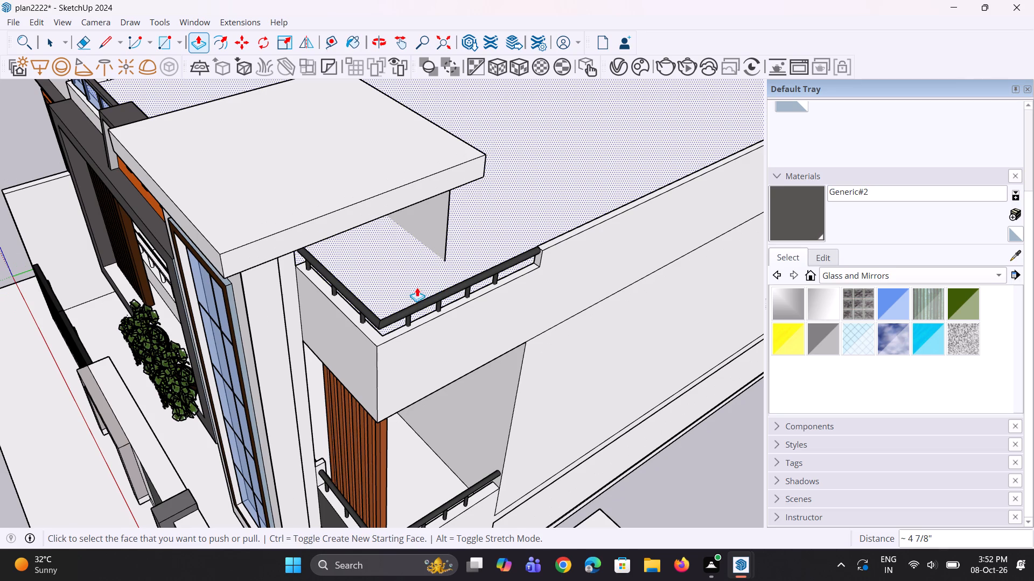
middle_drag(395, 292, 501, 293)
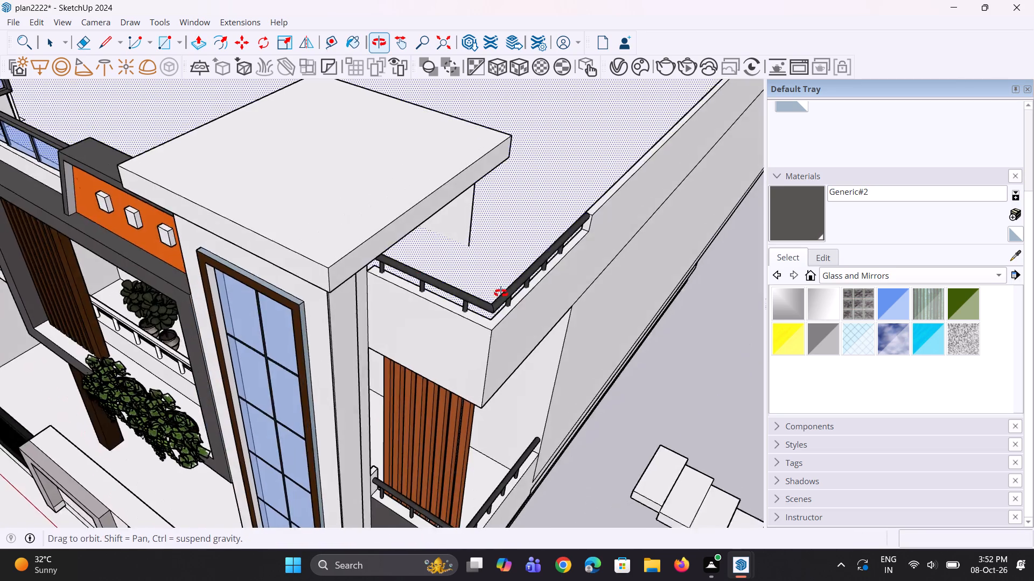
middle_drag(501, 293, 630, 287)
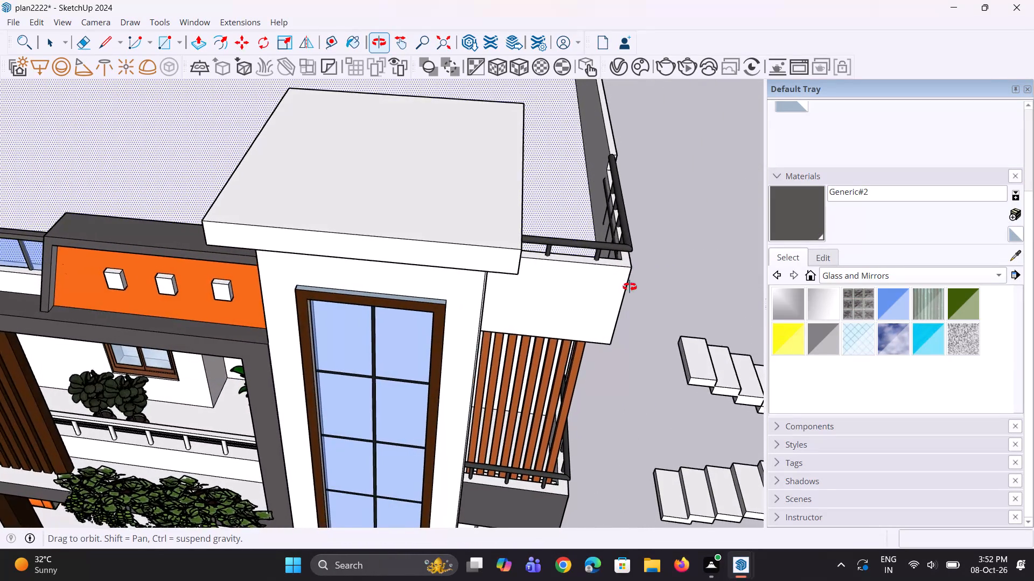
middle_drag(630, 287, 654, 286)
scroll(568, 297, down, 3)
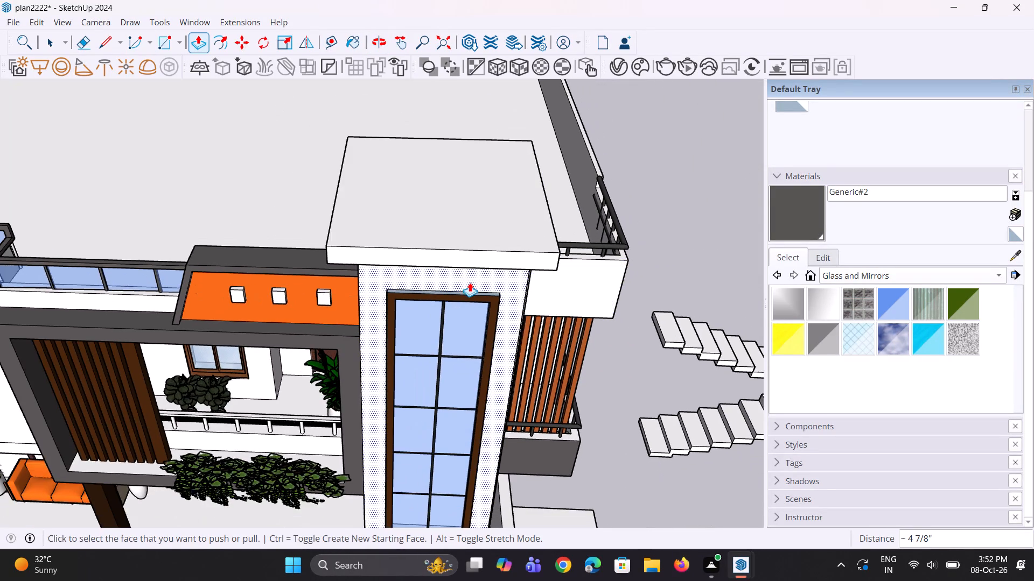
middle_drag(458, 275, 460, 250)
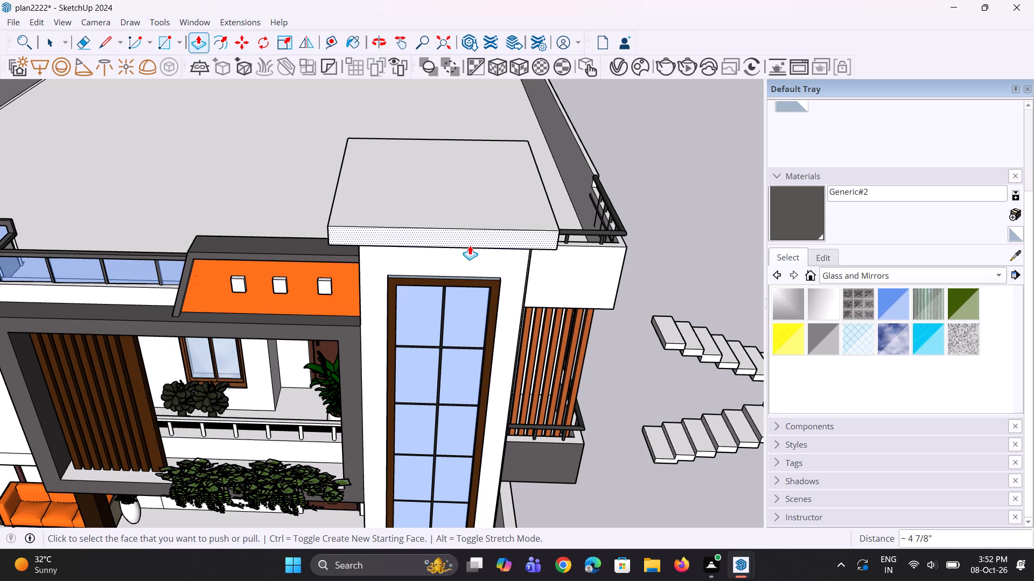
scroll(432, 245, down, 3)
middle_drag(532, 280, 521, 244)
scroll(520, 244, down, 3)
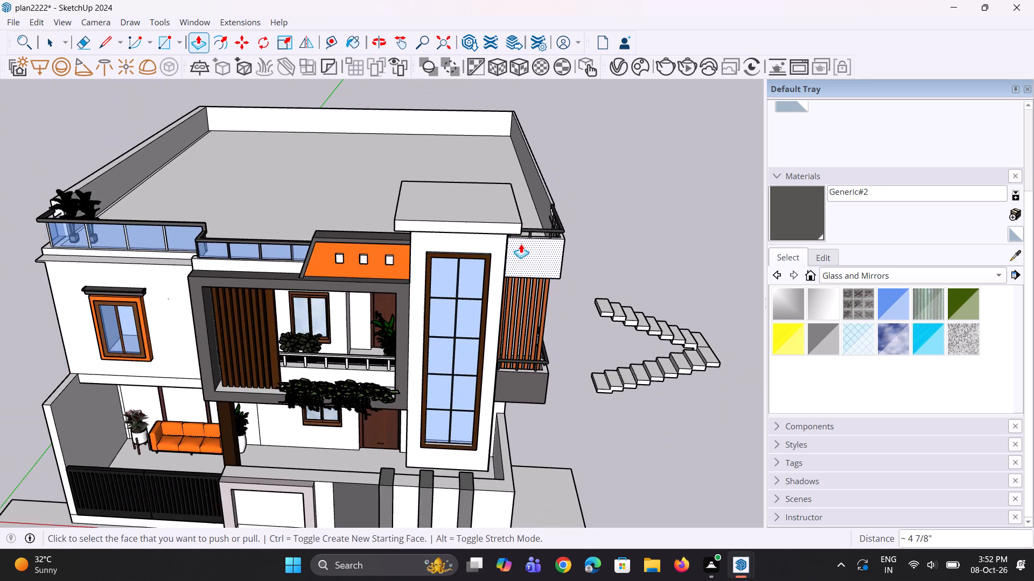
middle_drag(523, 244, 646, 285)
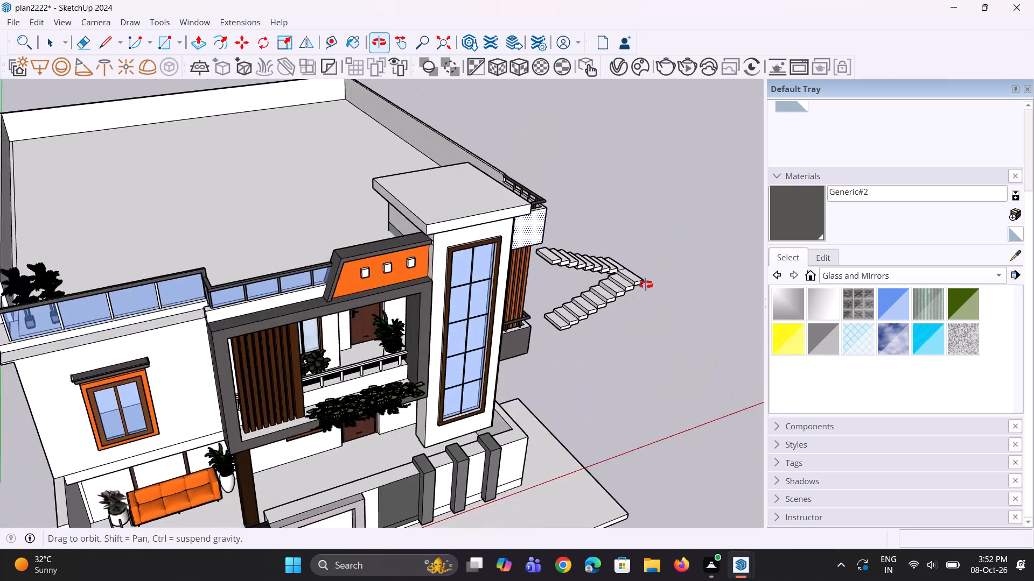
Delete the stray lower rail with its posts lying inside the side parapet below the copied roof railing.
middle_drag(646, 285, 632, 328)
scroll(555, 209, up, 7)
middle_click(539, 202)
scroll(539, 202, up, 1)
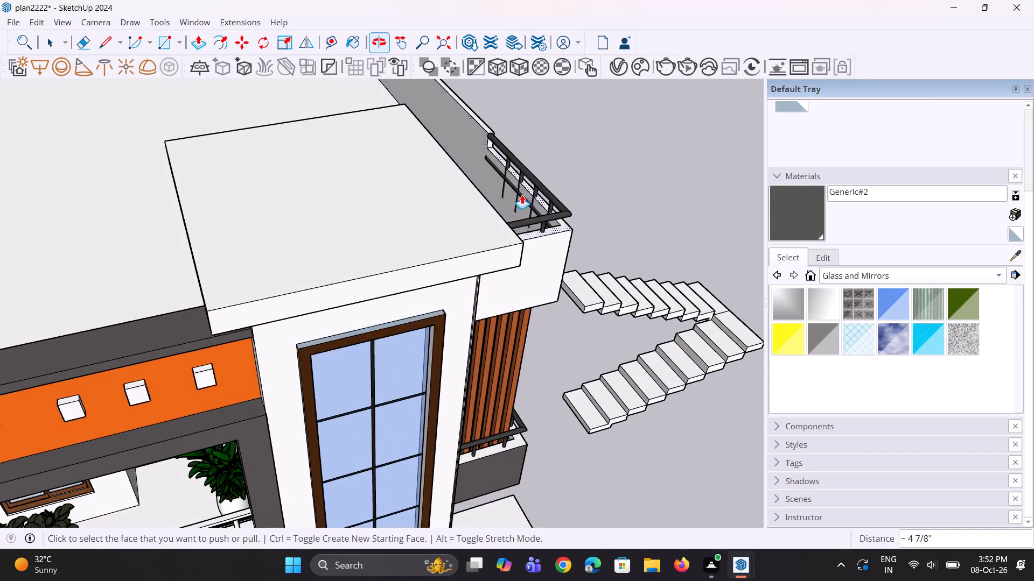
scroll(521, 194, up, 4)
key(space)
click(520, 203)
scroll(520, 203, up, 2)
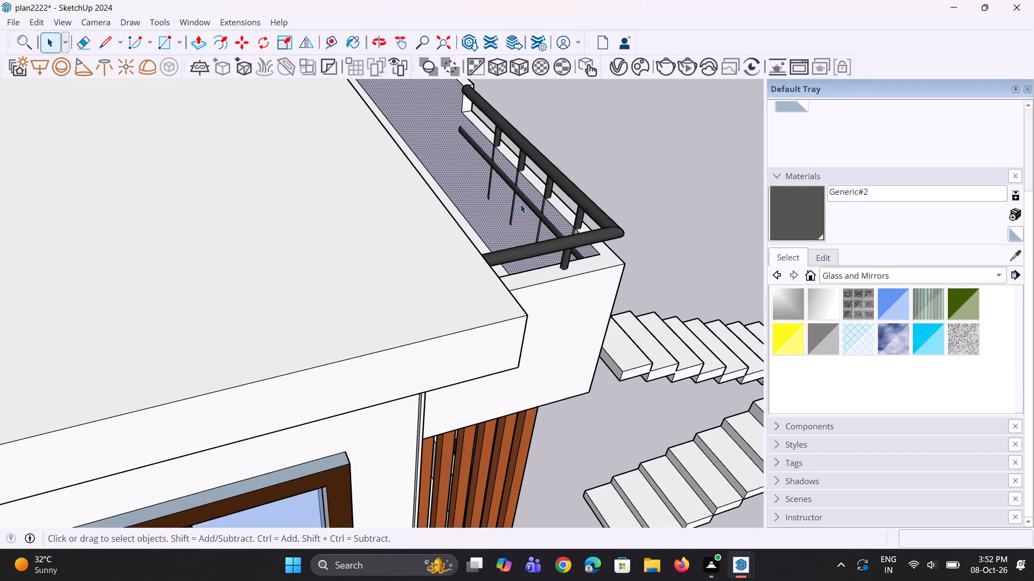
click(538, 217)
scroll(539, 217, up, 1)
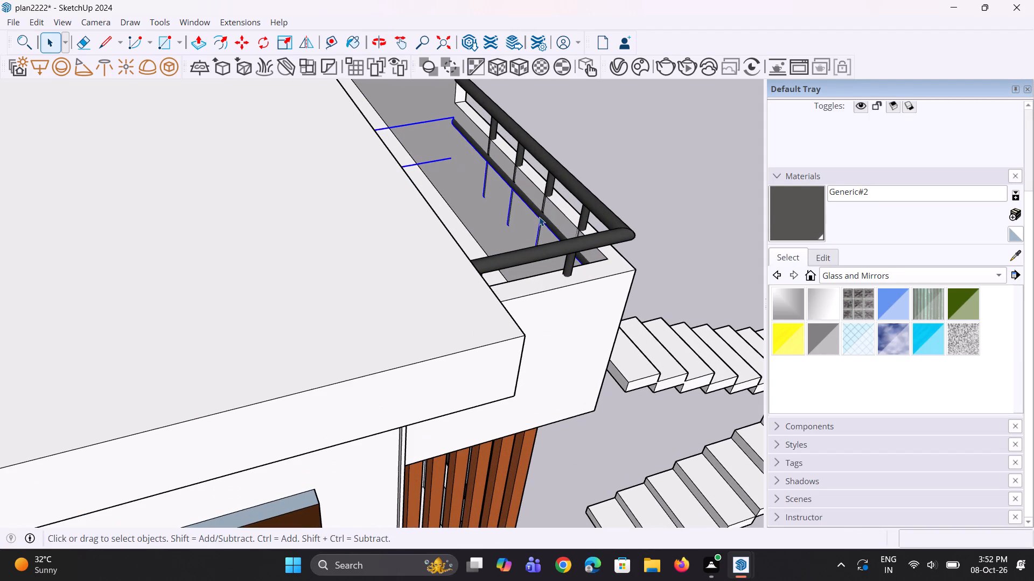
key(Home)
key(Delete)
Lower the parapet's top face beneath the roof railing by about 2 5/8" so more of the posts is exposed.
scroll(504, 224, down, 3)
middle_drag(521, 225, 345, 161)
scroll(416, 250, up, 2)
middle_drag(445, 276, 322, 236)
scroll(448, 270, up, 3)
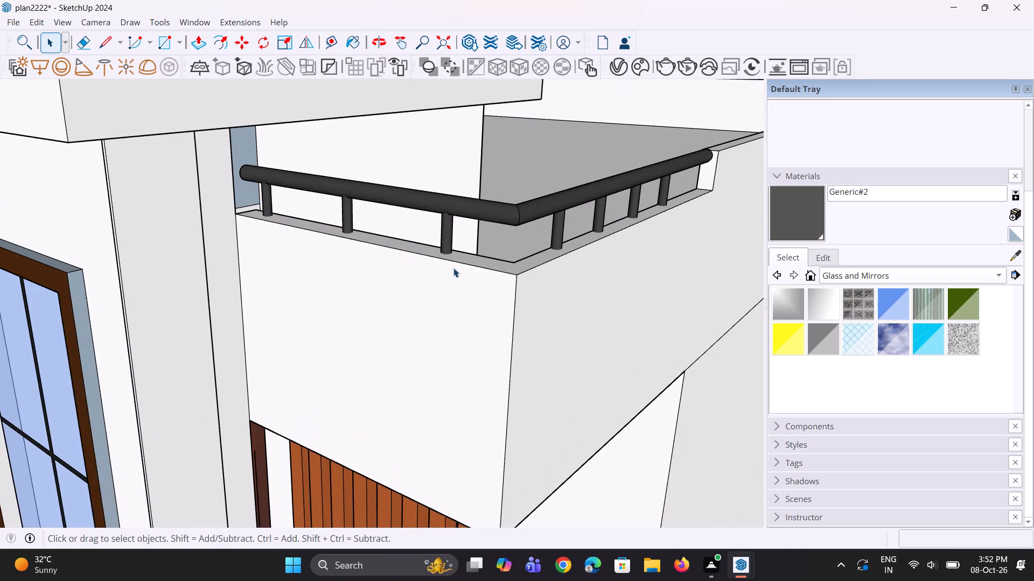
key(p)
click(521, 265)
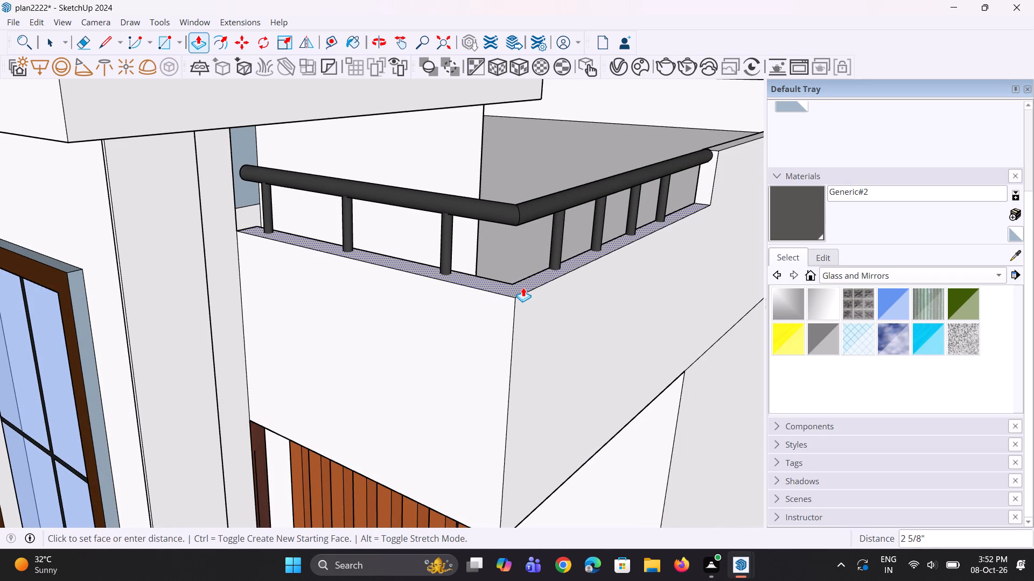
click(523, 287)
key(space)
key(space)
scroll(529, 281, down, 4)
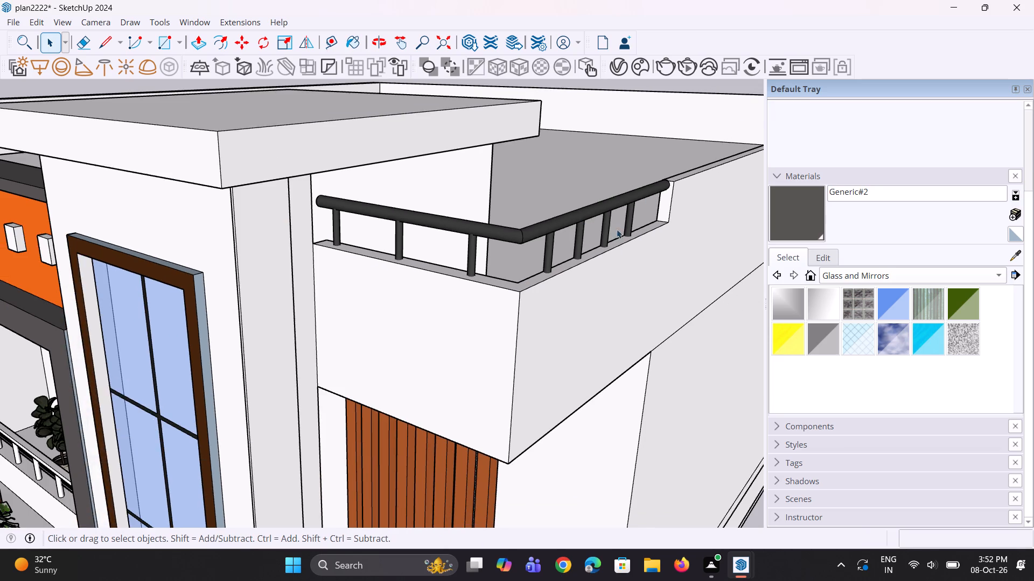
Push/Pull the side parapet's inner face beside the roof railing by about 11/16".
scroll(617, 230, down, 4)
click(711, 109)
middle_drag(525, 287, 616, 291)
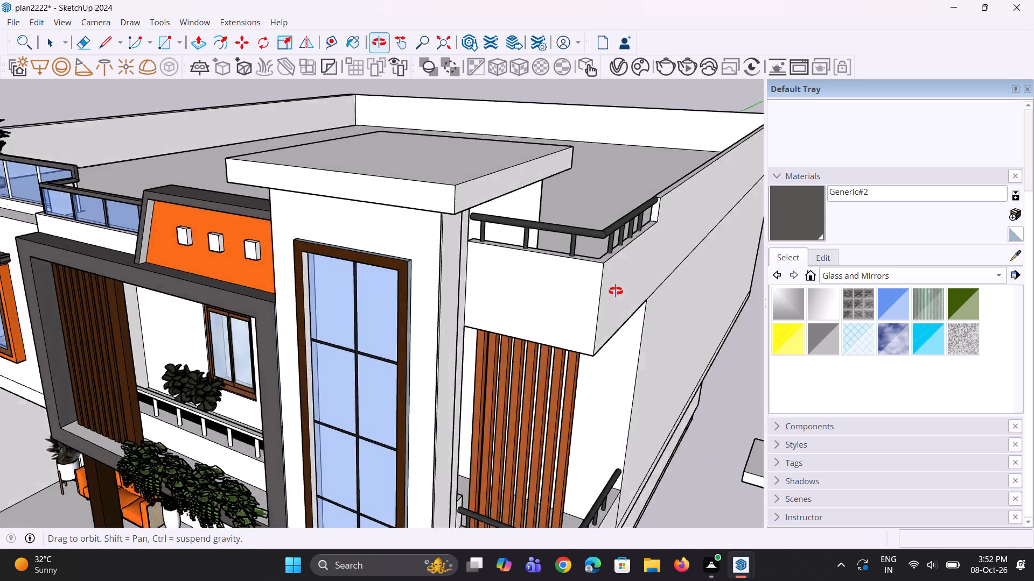
middle_drag(616, 291, 615, 291)
scroll(561, 282, down, 3)
middle_drag(545, 305, 590, 287)
scroll(594, 288, up, 6)
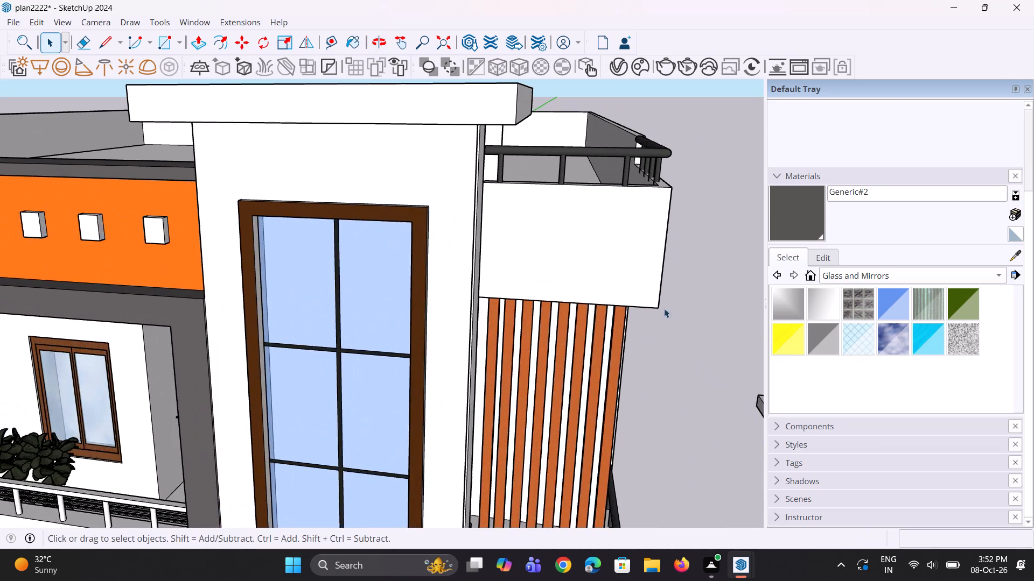
middle_drag(664, 308, 589, 286)
scroll(589, 286, down, 4)
middle_drag(595, 312, 672, 398)
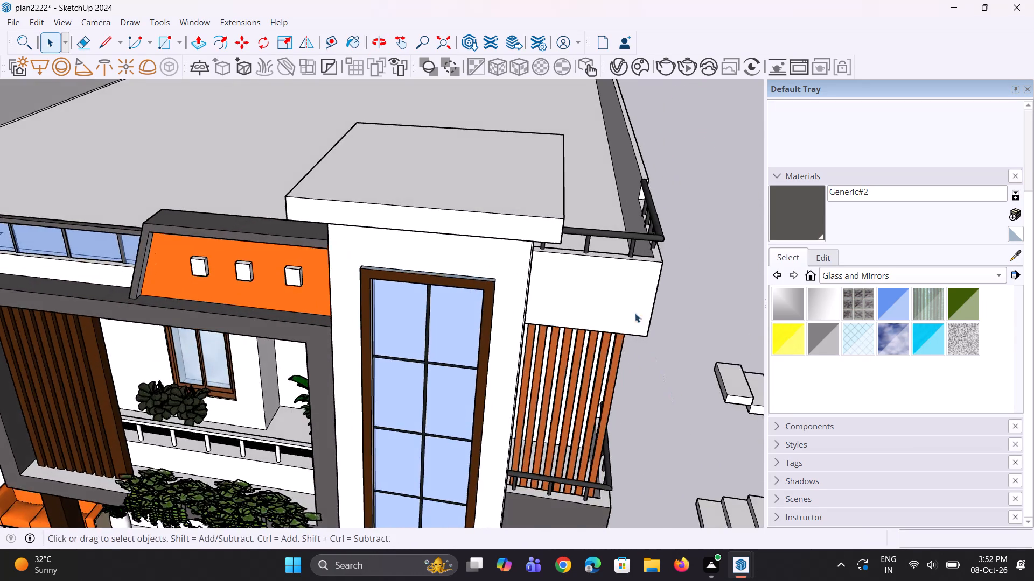
scroll(623, 251, up, 3)
middle_drag(630, 234, 658, 311)
scroll(640, 254, up, 8)
key(p)
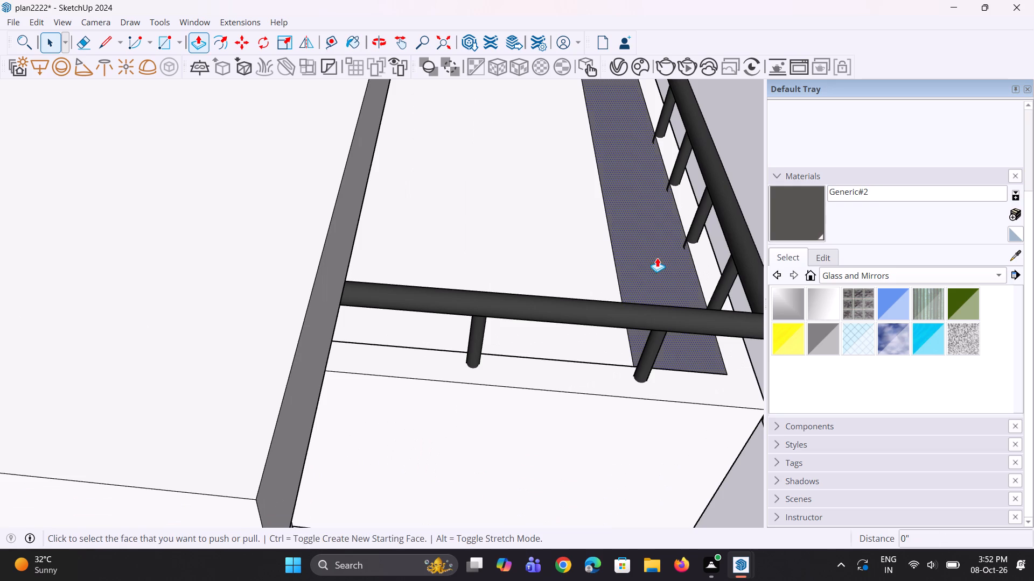
click(658, 257)
click(654, 256)
scroll(660, 263, down, 4)
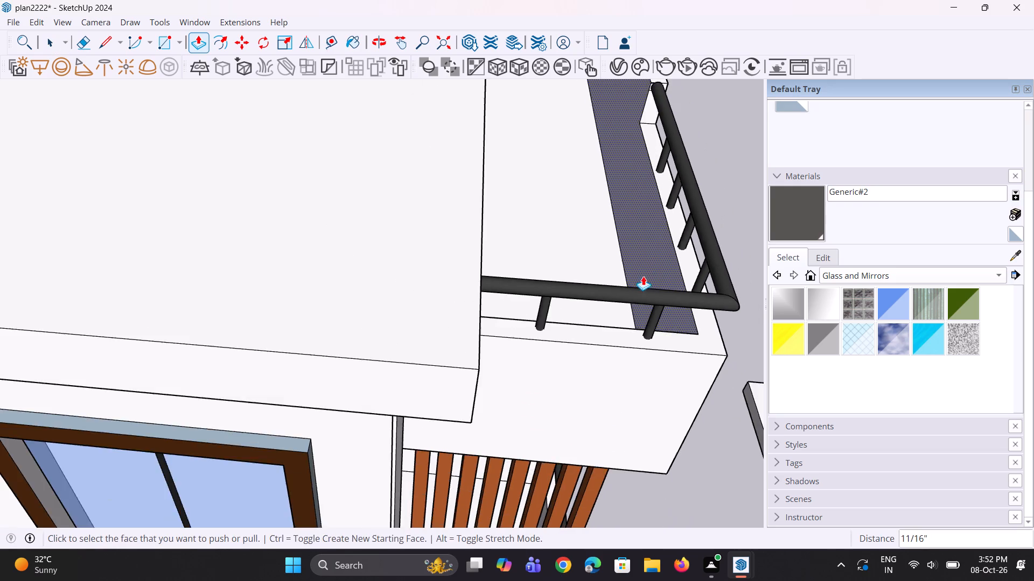
Examine the roof railing and lowered parapet, along with the whole front facade, from several angles and distances.
middle_drag(640, 288, 86, 331)
scroll(253, 350, down, 6)
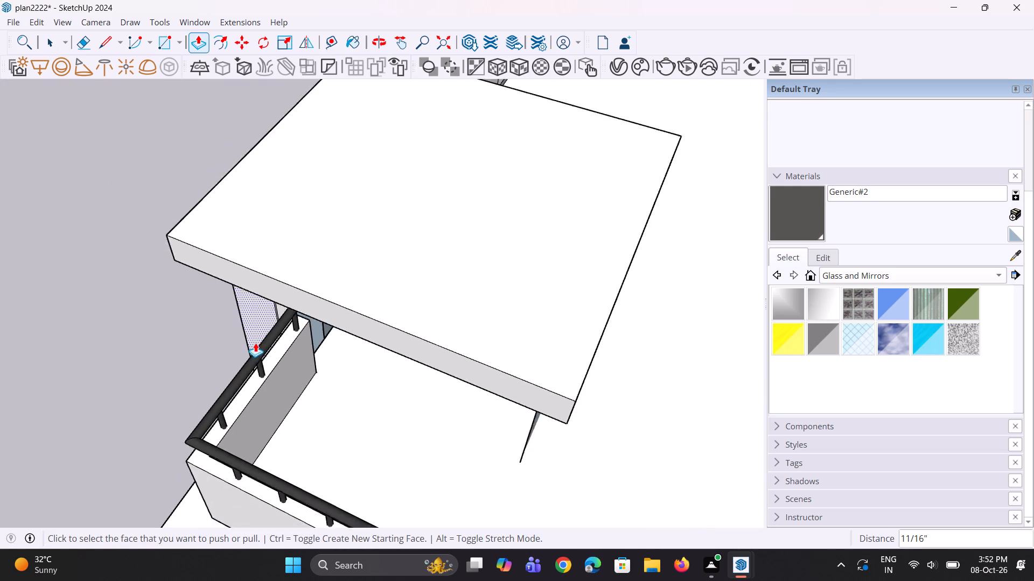
scroll(255, 343, down, 2)
middle_drag(150, 406, 480, 351)
scroll(387, 367, down, 4)
middle_drag(394, 363, 396, 260)
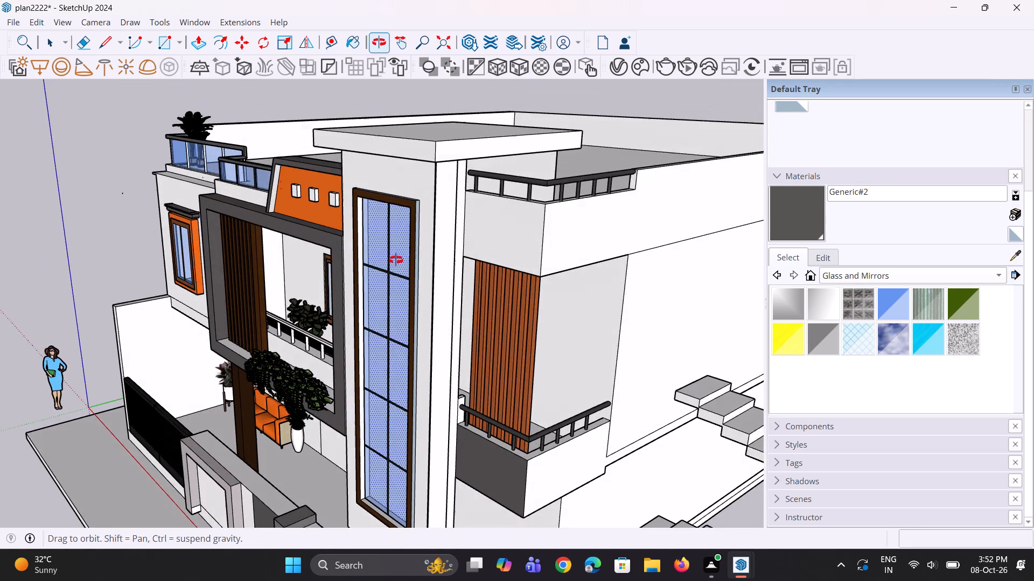
middle_drag(396, 260, 565, 243)
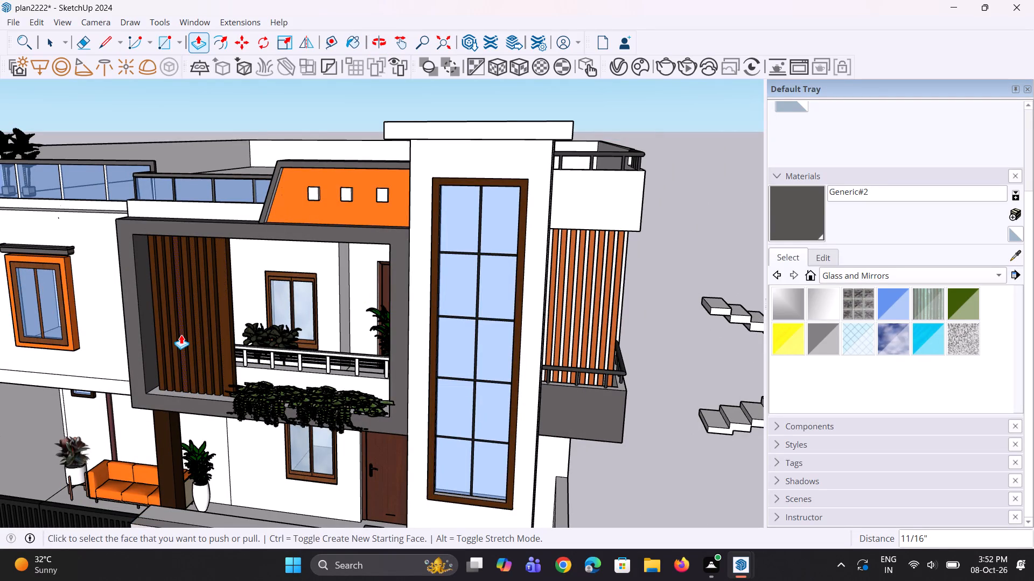
scroll(181, 335, down, 6)
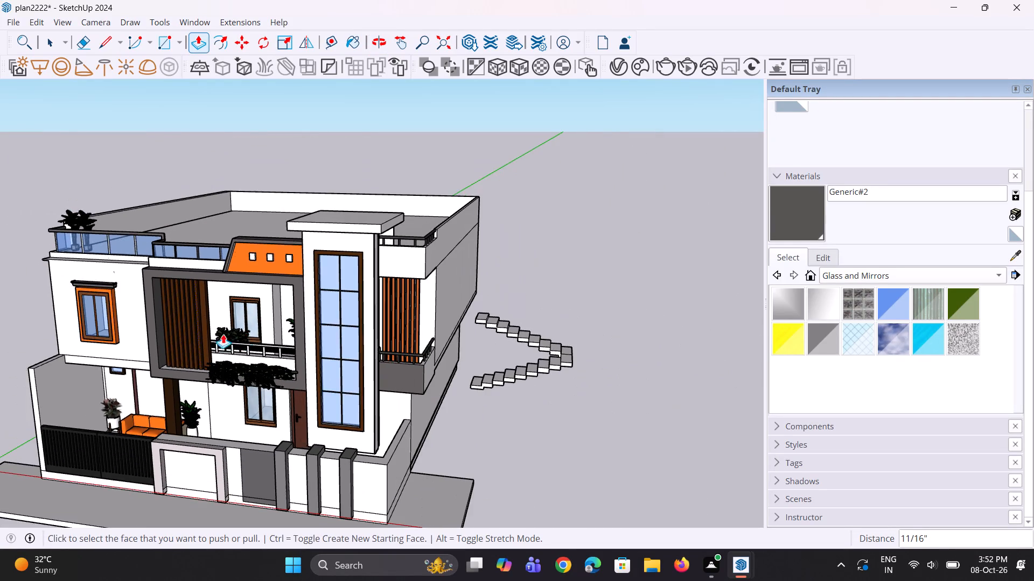
middle_drag(251, 336, 263, 314)
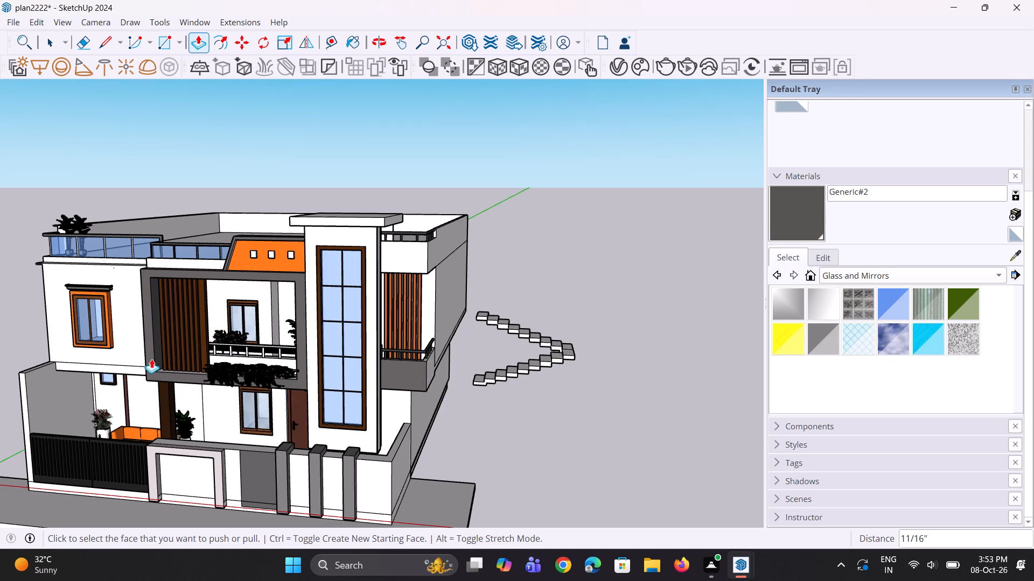
scroll(134, 352, down, 3)
middle_drag(141, 353, 209, 347)
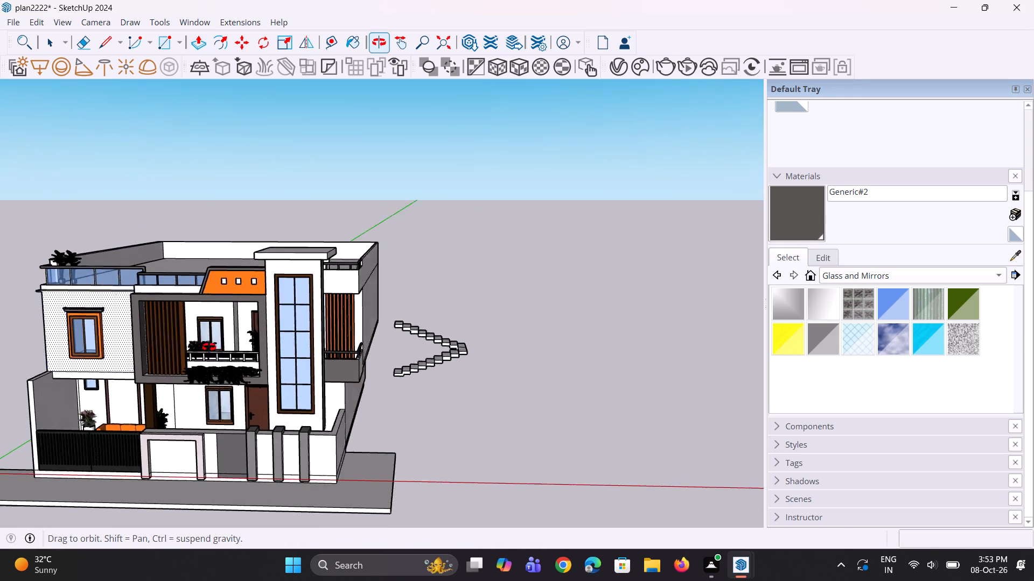
middle_drag(209, 347, 209, 346)
middle_drag(69, 359, 72, 371)
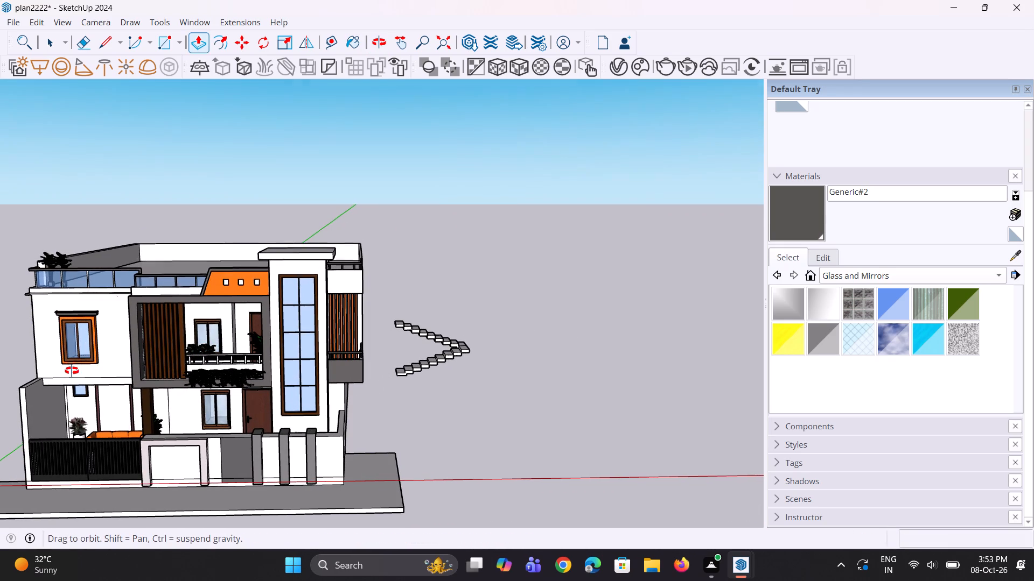
middle_drag(72, 371, 77, 382)
scroll(173, 295, up, 2)
middle_drag(174, 284, 171, 253)
scroll(132, 304, up, 2)
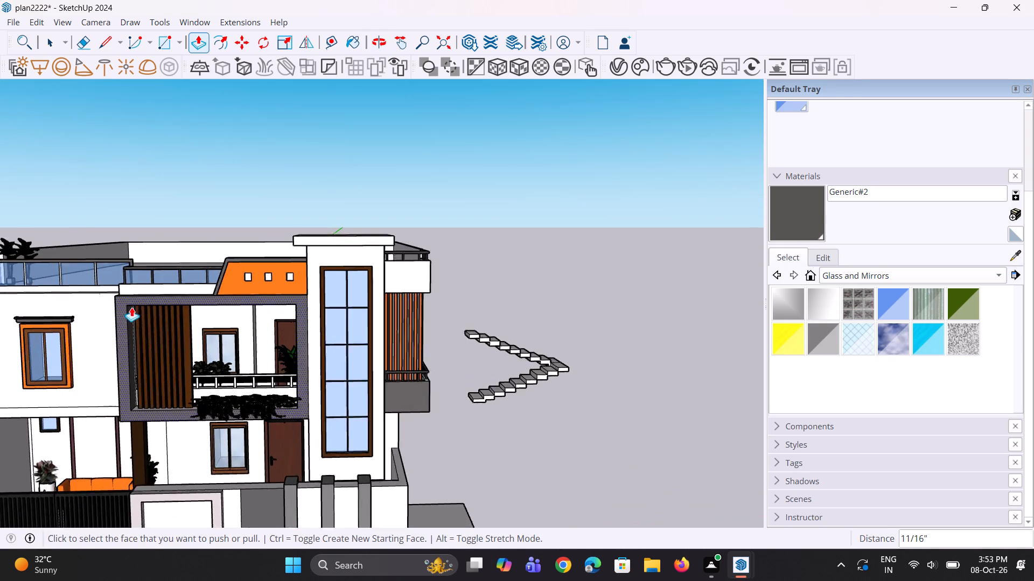
scroll(113, 364, down, 8)
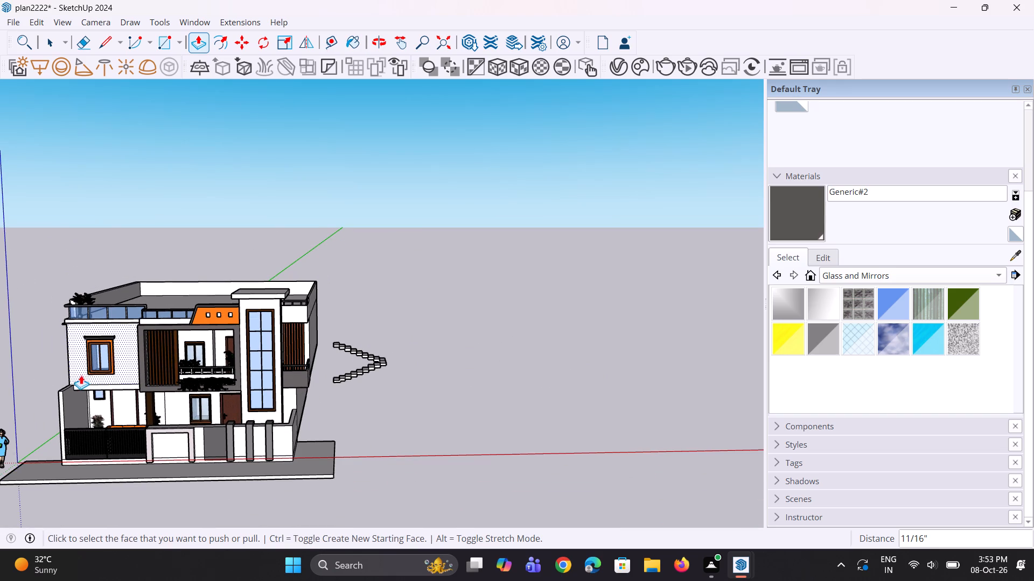
middle_drag(77, 381, 80, 371)
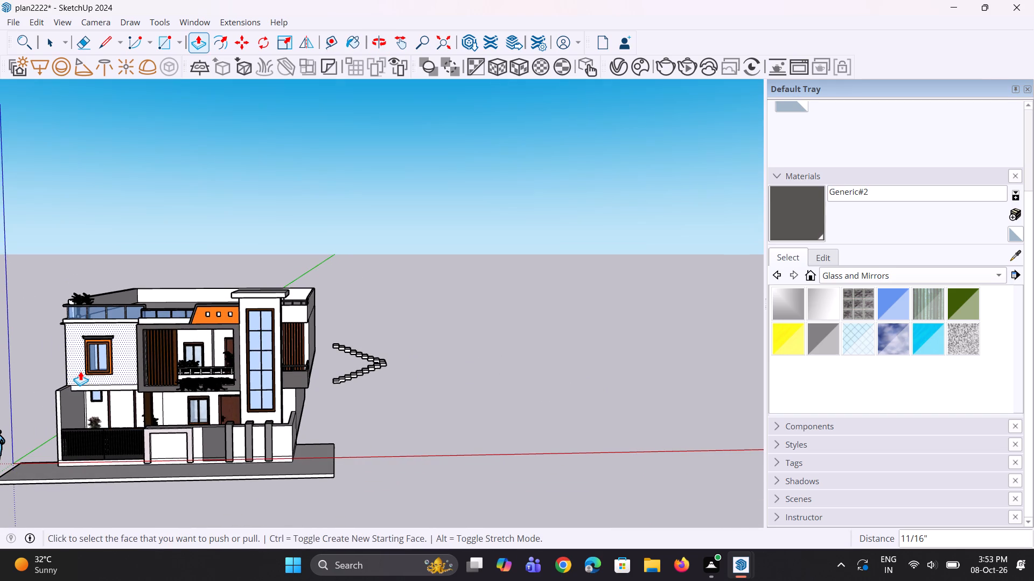
key(Escape)
middle_drag(76, 375, 89, 345)
scroll(90, 375, down, 4)
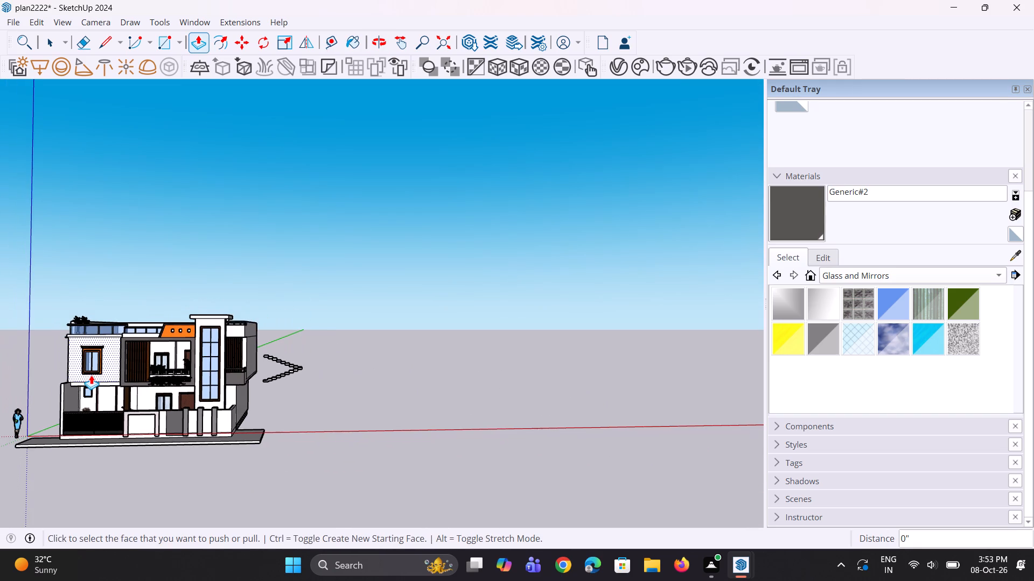
key(space)
middle_drag(89, 368, 83, 384)
scroll(51, 391, up, 2)
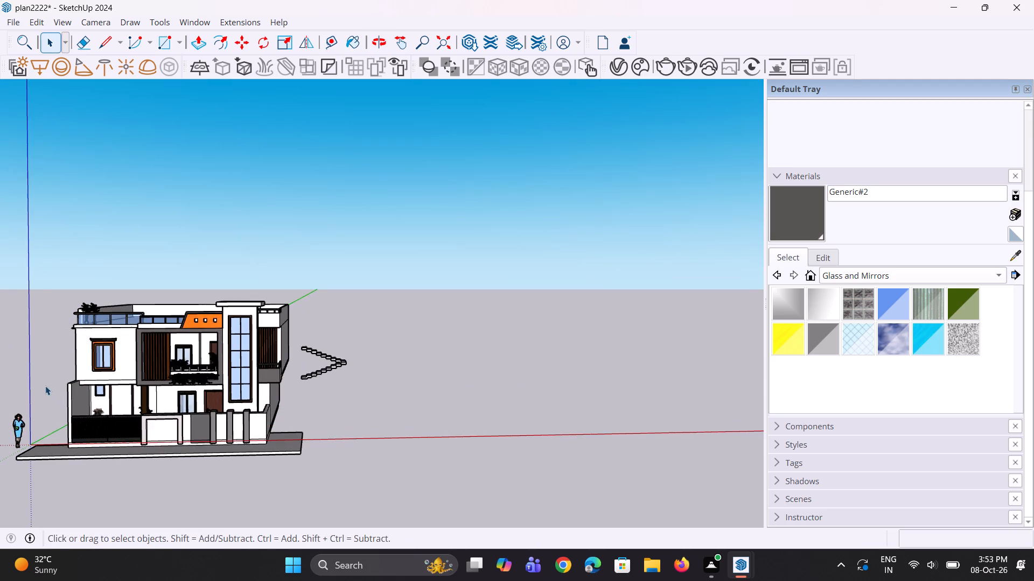
middle_drag(54, 398, 61, 414)
scroll(173, 405, up, 4)
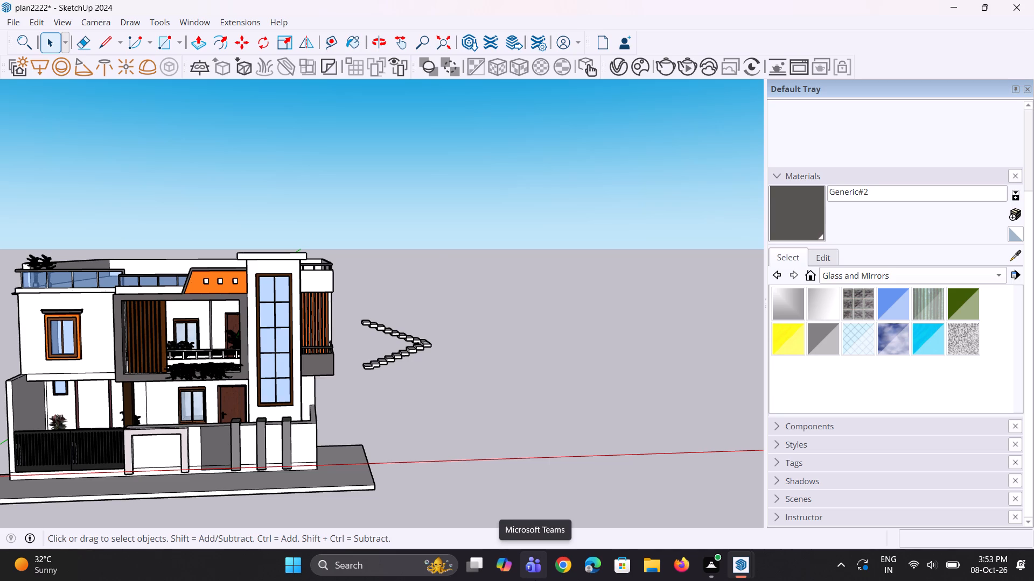
scroll(365, 235, down, 2)
middle_drag(303, 253, 318, 256)
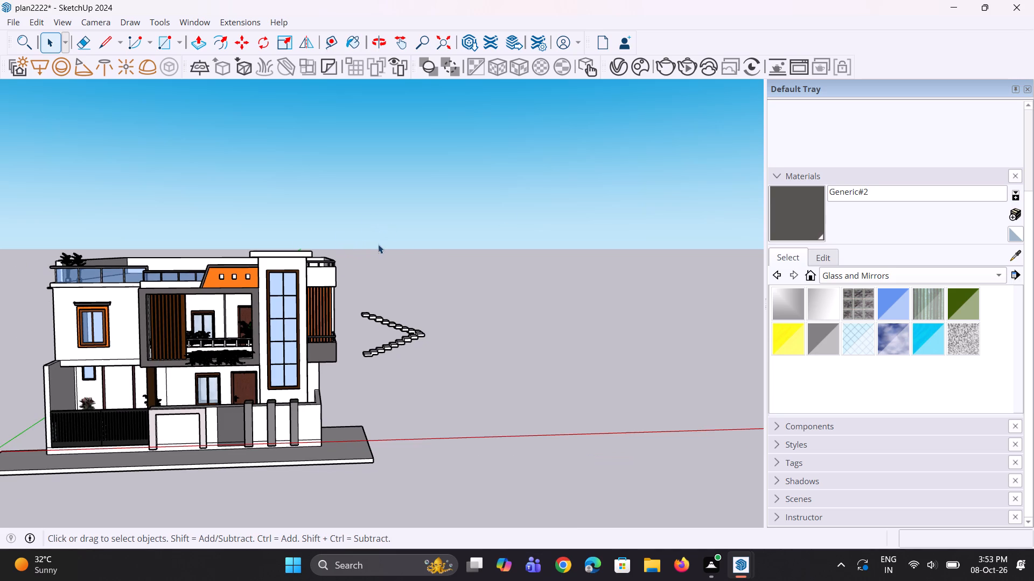
middle_drag(264, 274, 328, 278)
scroll(324, 297, down, 4)
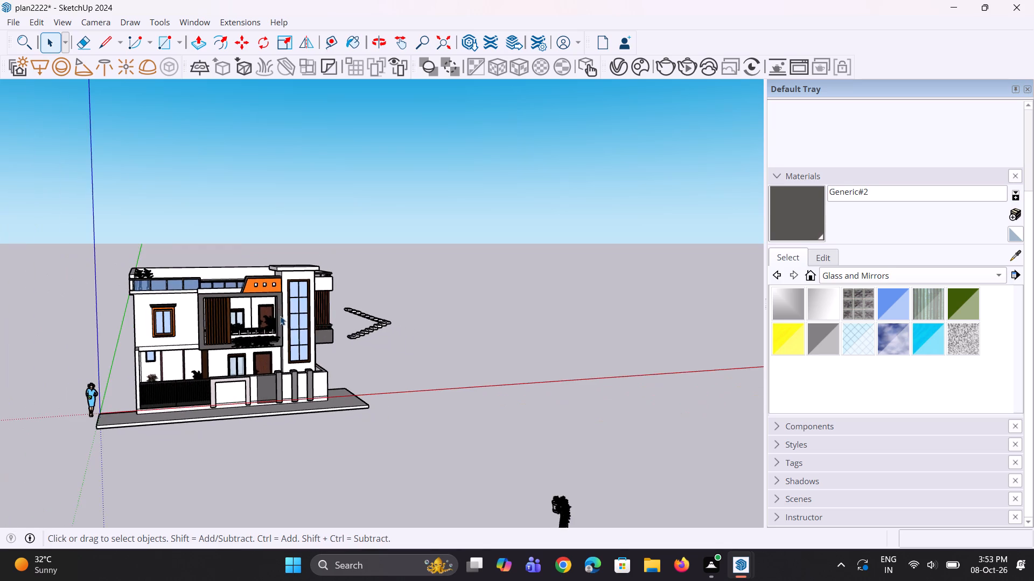
middle_drag(280, 316, 264, 315)
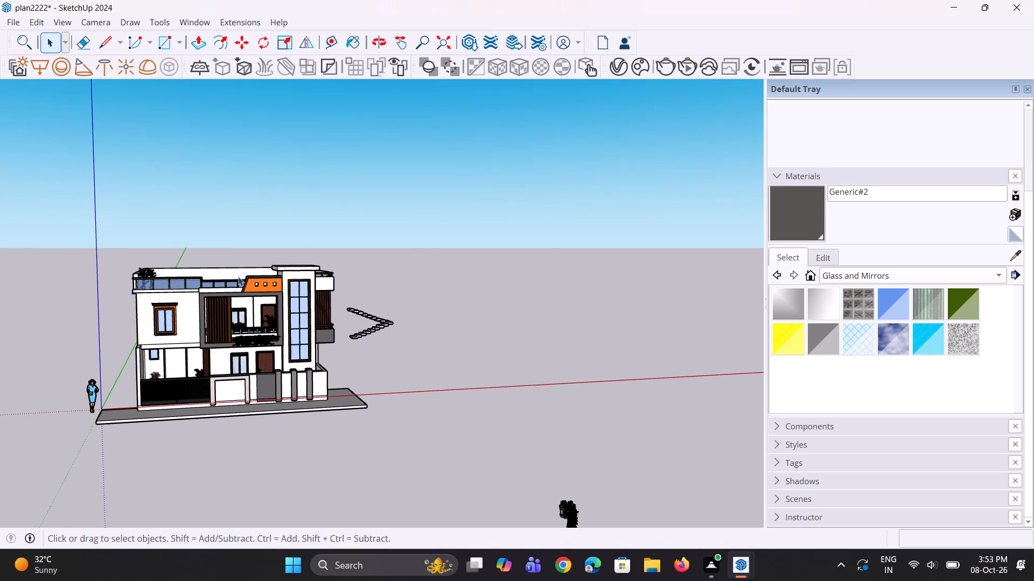
scroll(163, 314, up, 5)
scroll(237, 332, up, 3)
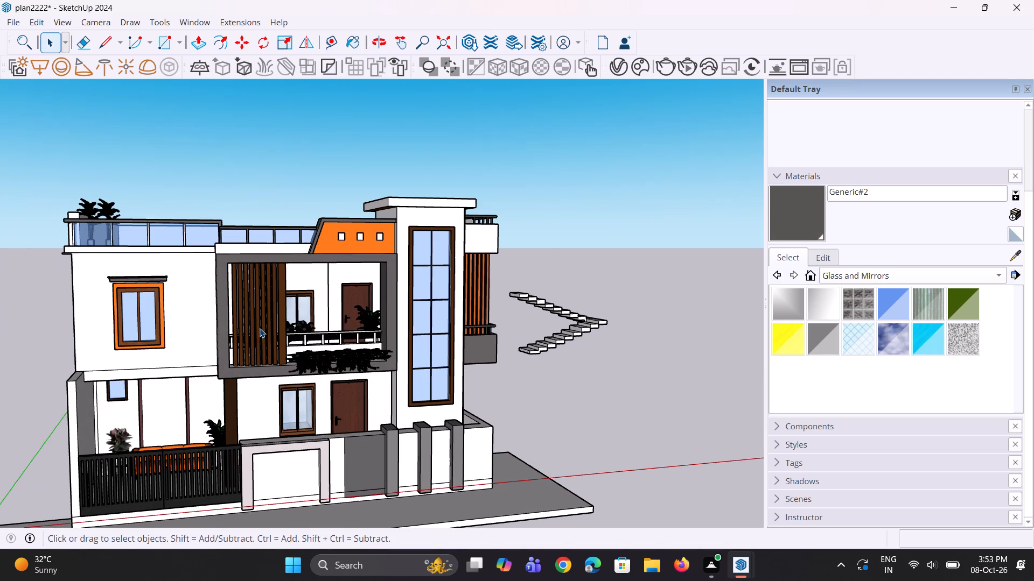
Create a new Generic material in the V-Ray Asset Editor.
click(627, 75)
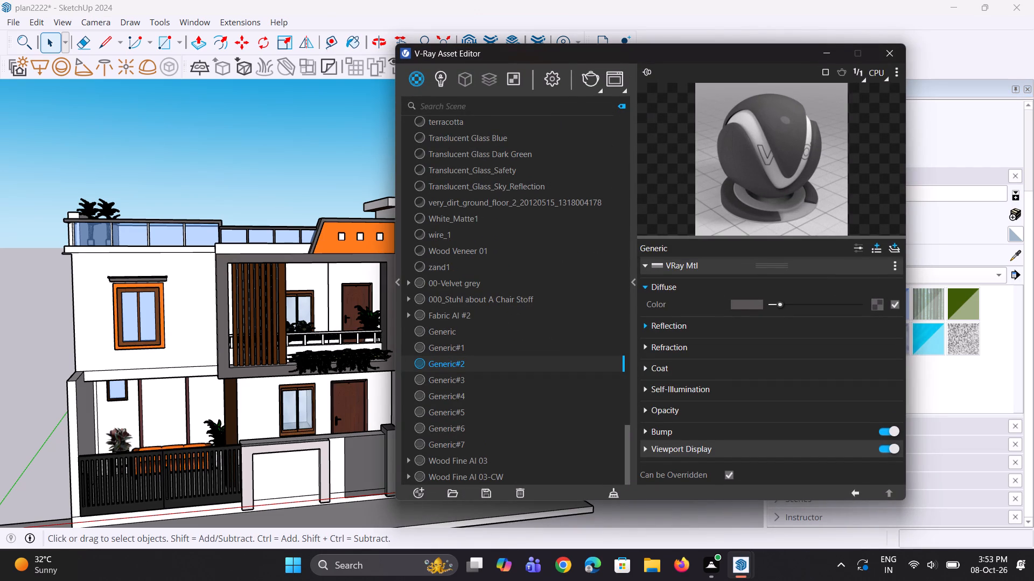
right_click(422, 84)
click(452, 111)
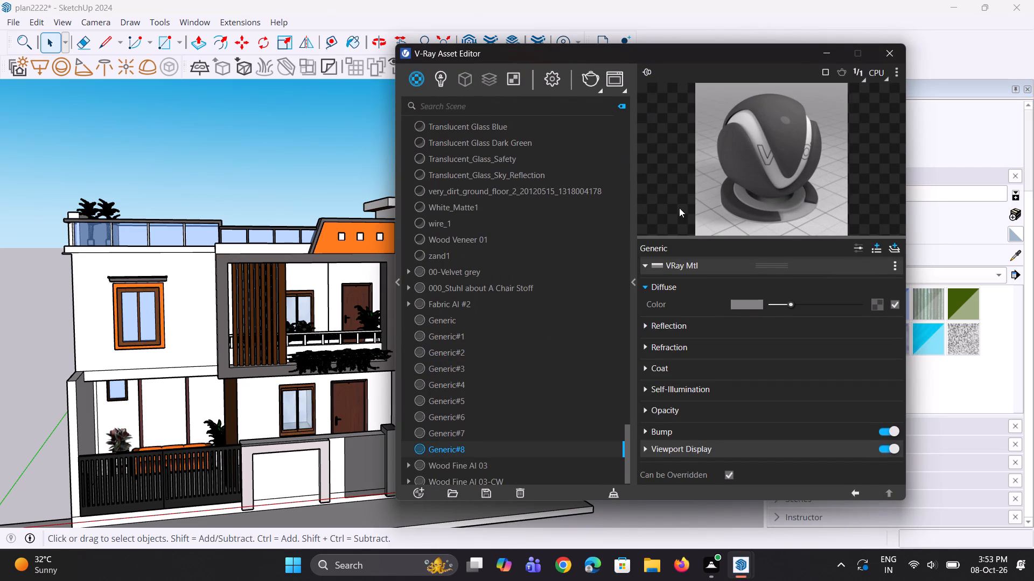
Set the new Generic material's diffuse colour to a warm beige of about R 0.921, G 0.771, B 0.593.
click(735, 304)
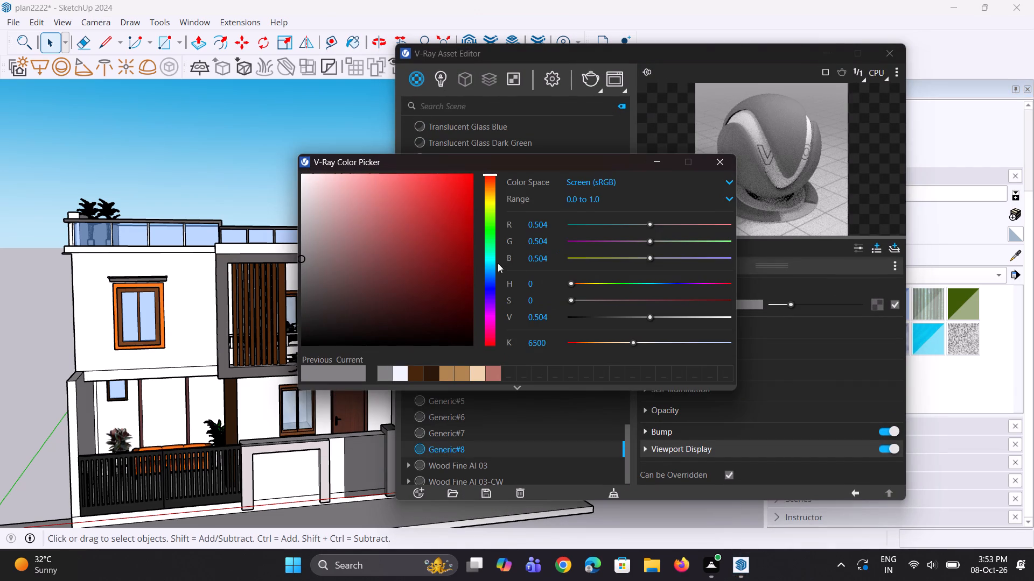
drag(494, 175, 497, 190)
click(374, 190)
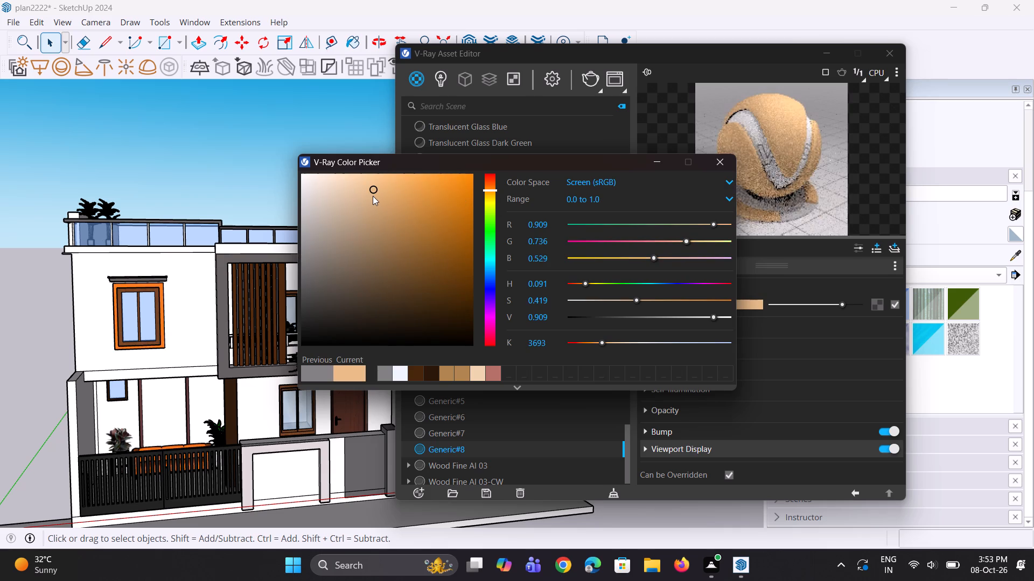
drag(371, 190, 347, 191)
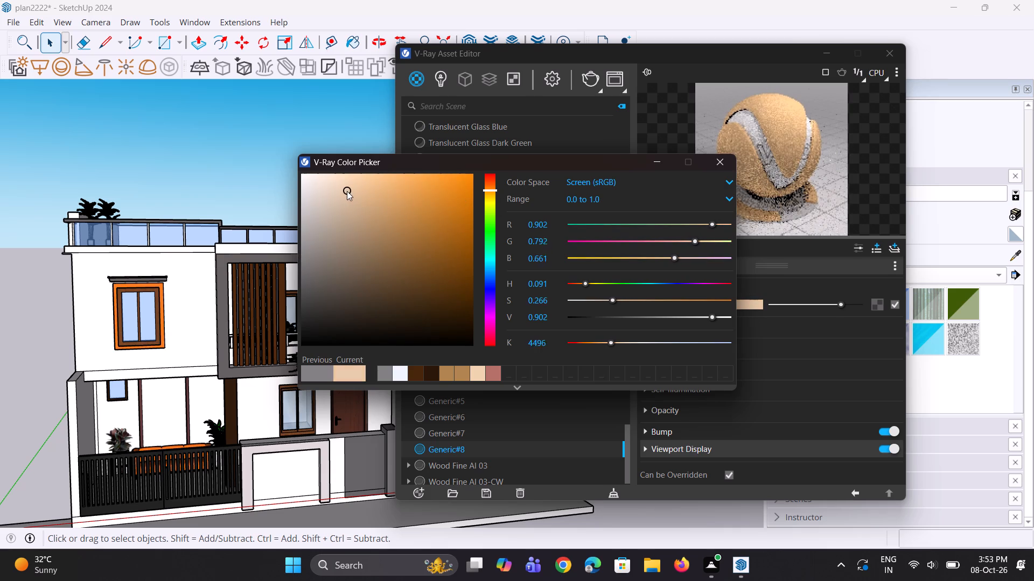
drag(347, 191, 326, 194)
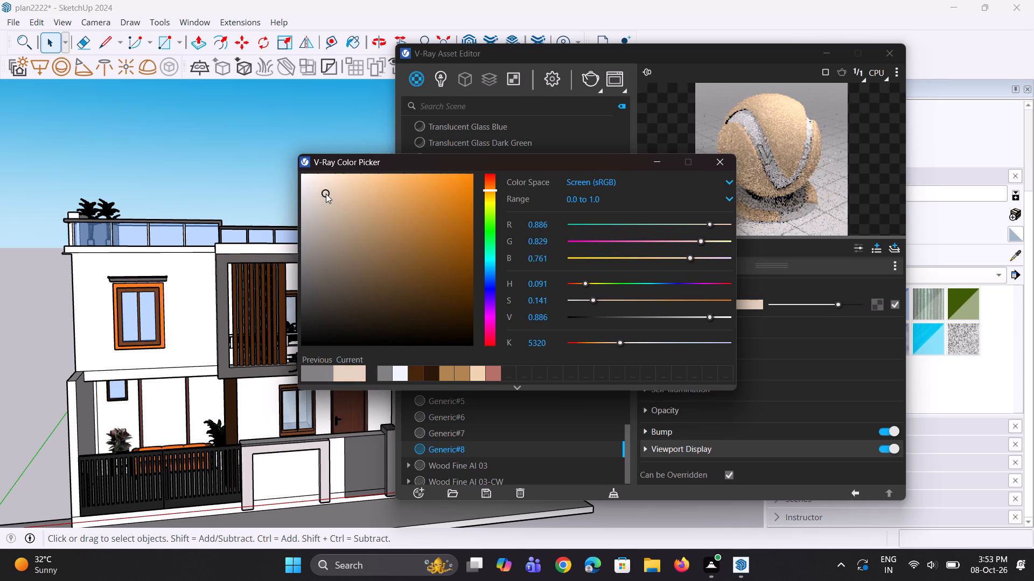
drag(326, 194, 323, 188)
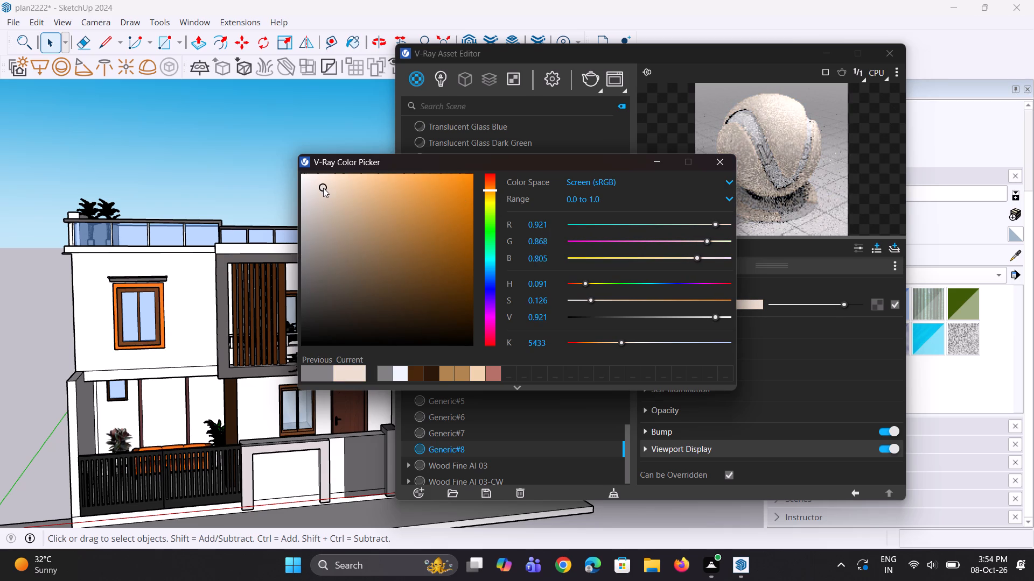
drag(323, 188, 336, 186)
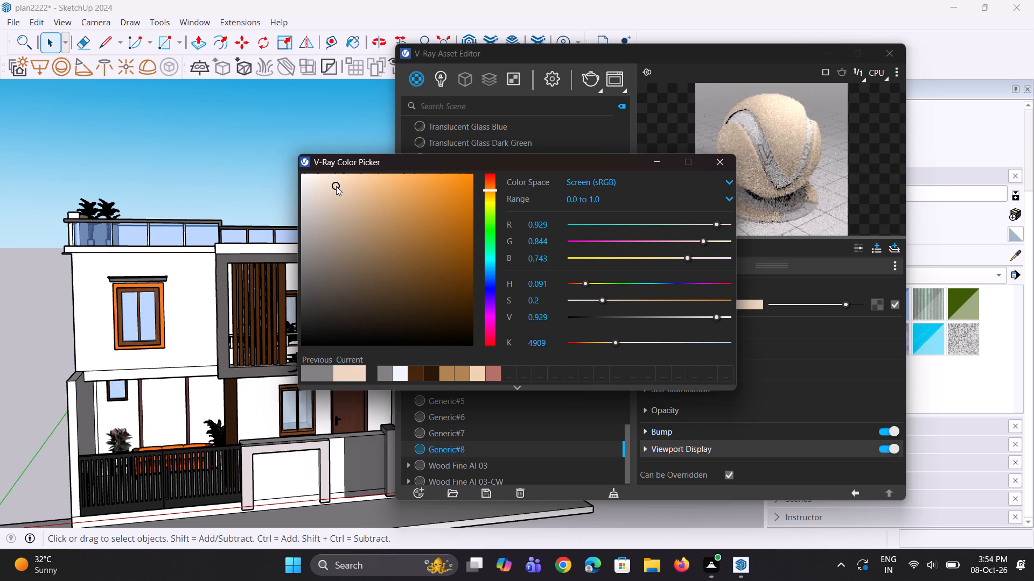
drag(336, 186, 337, 186)
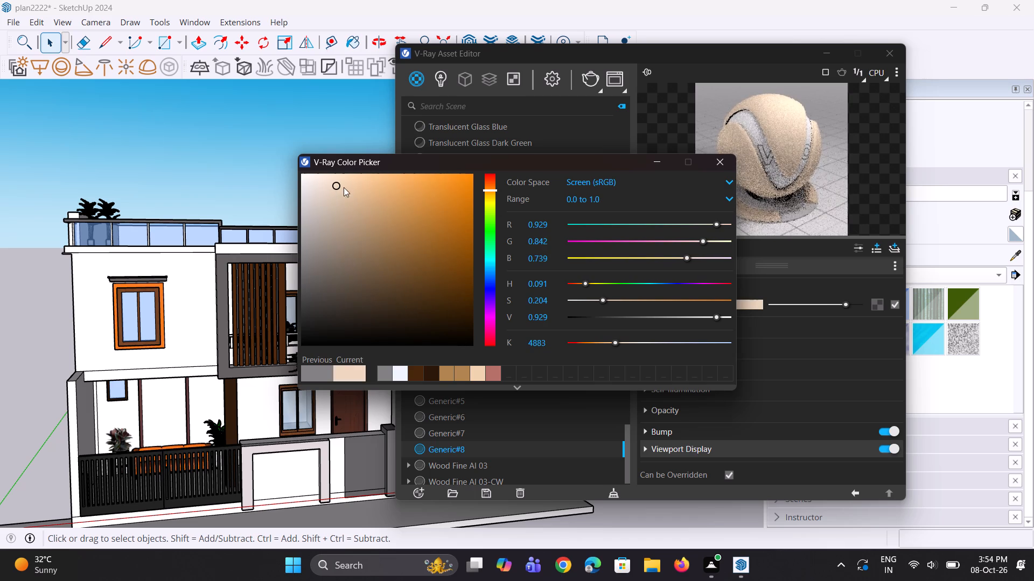
drag(336, 185, 343, 183)
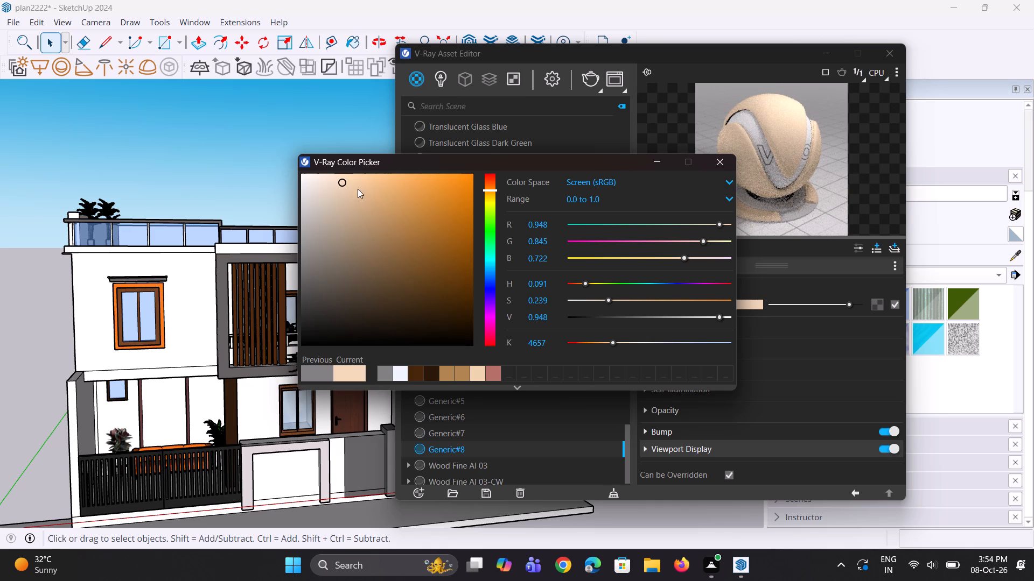
click(344, 183)
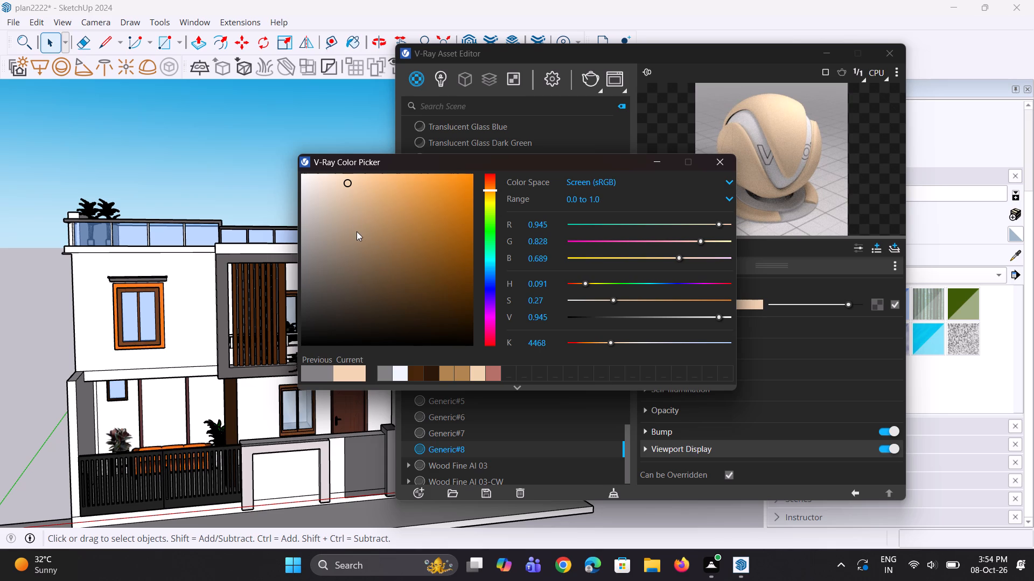
drag(346, 186, 351, 187)
click(352, 187)
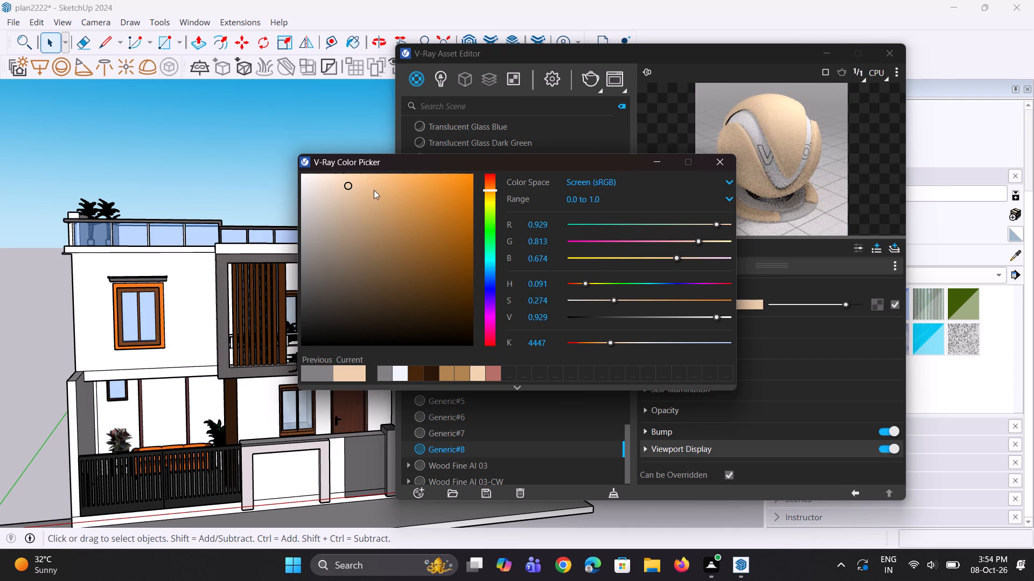
drag(346, 185, 369, 187)
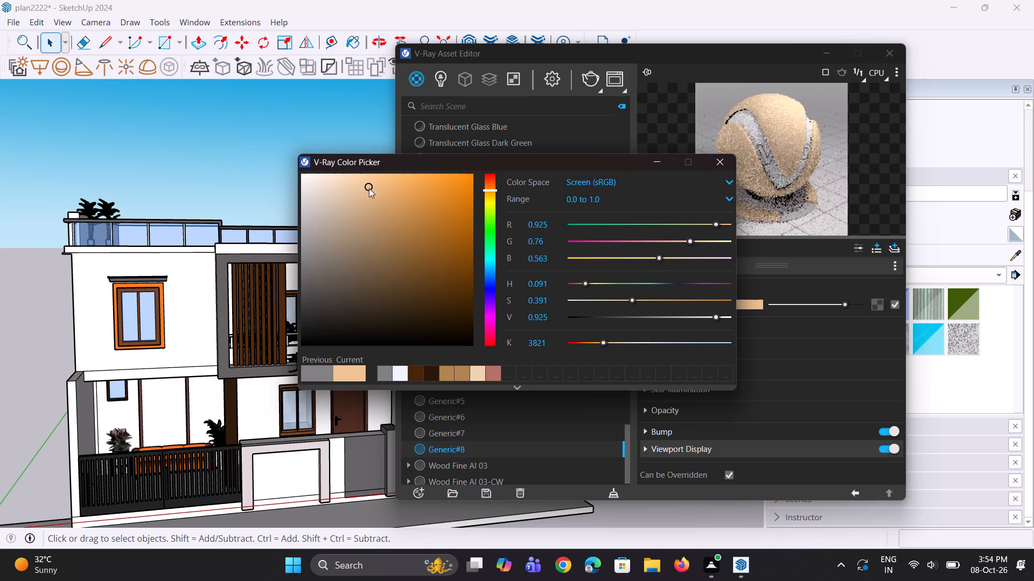
click(366, 191)
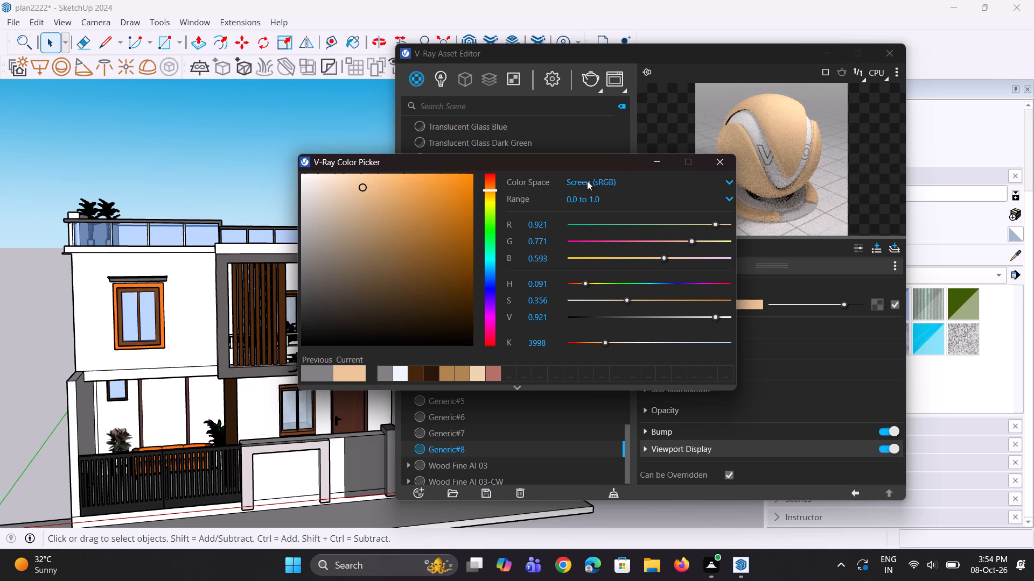
click(665, 161)
Give the beige material a dark grey reflection colour and a reflection glossiness of 0.95.
click(672, 329)
click(743, 349)
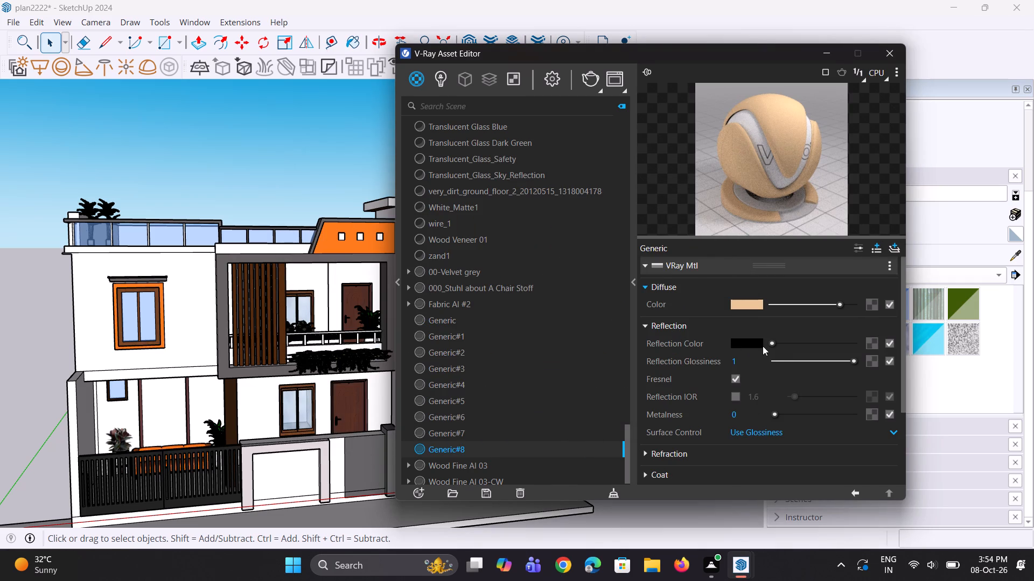
drag(770, 346, 777, 345)
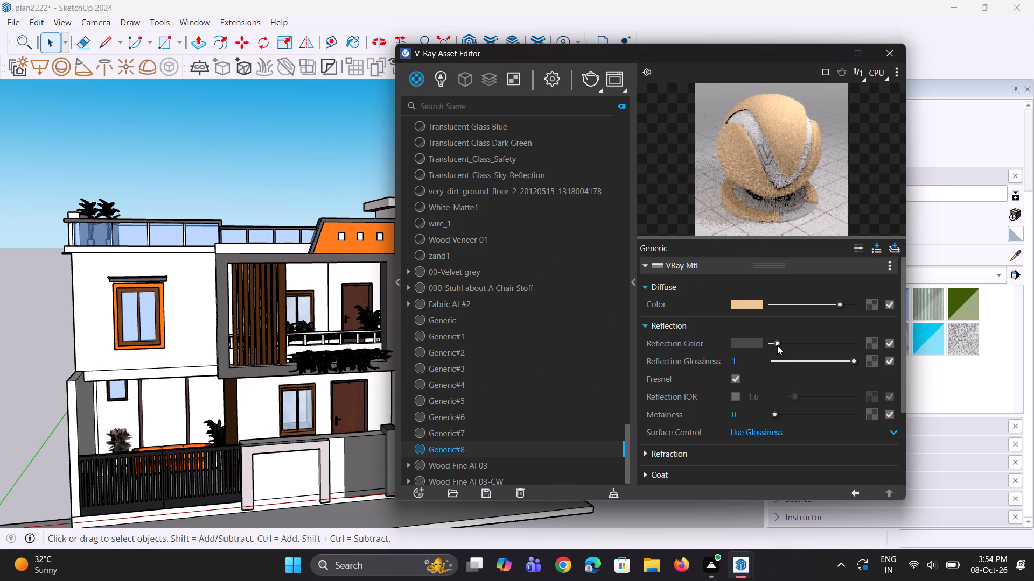
click(778, 343)
drag(748, 361, 743, 361)
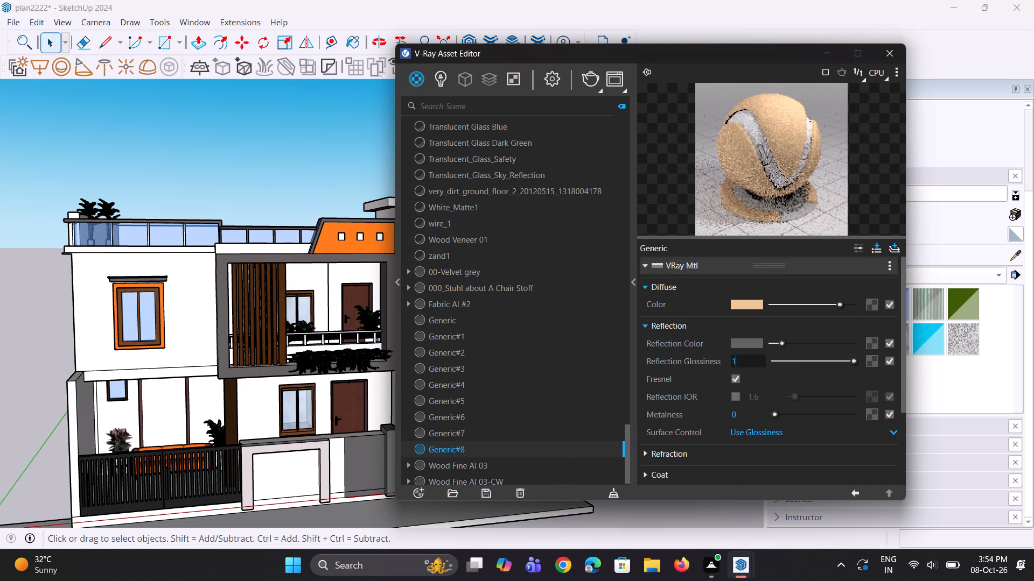
drag(743, 361, 706, 361)
text(0.95)
key(Return)
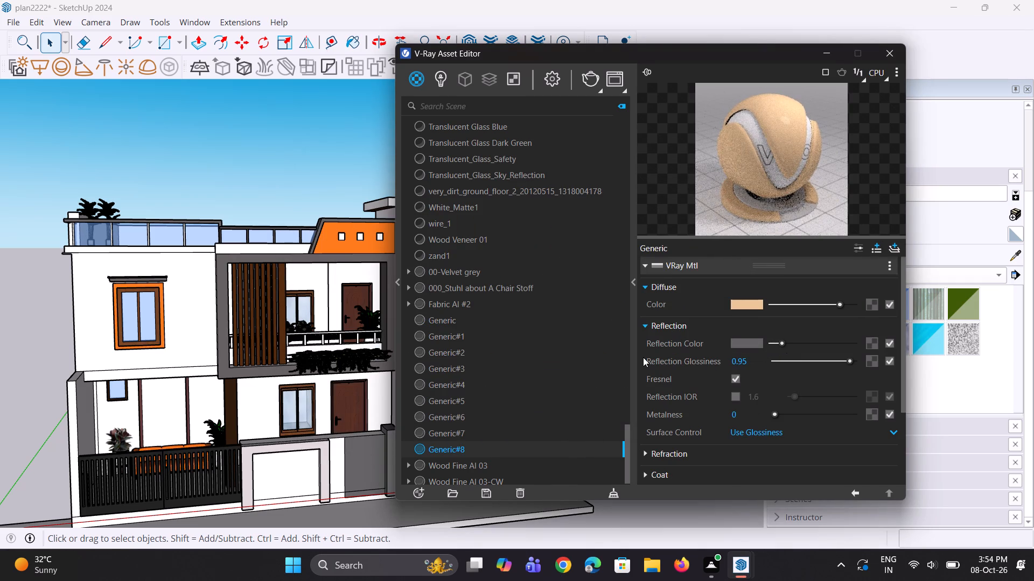
click(797, 121)
click(826, 52)
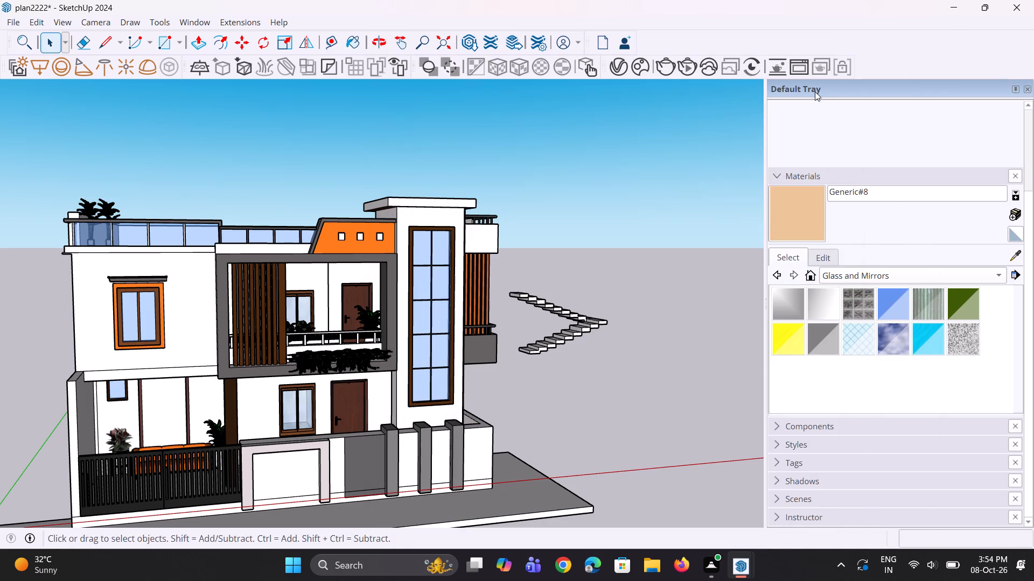
Paint the front face of the tall window tower with the beige Generic#8 material.
scroll(729, 165, down, 2)
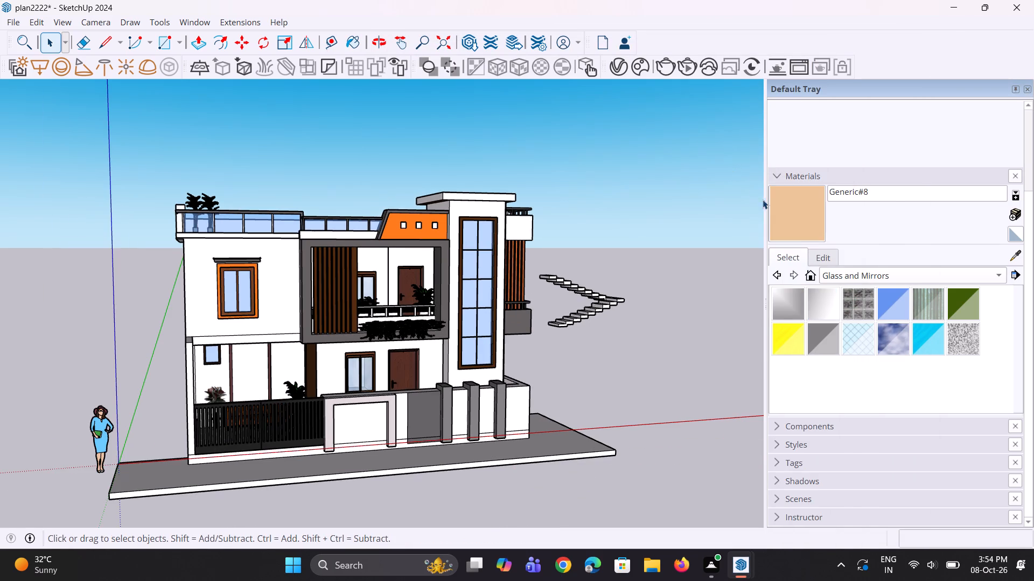
click(794, 212)
scroll(525, 280, up, 6)
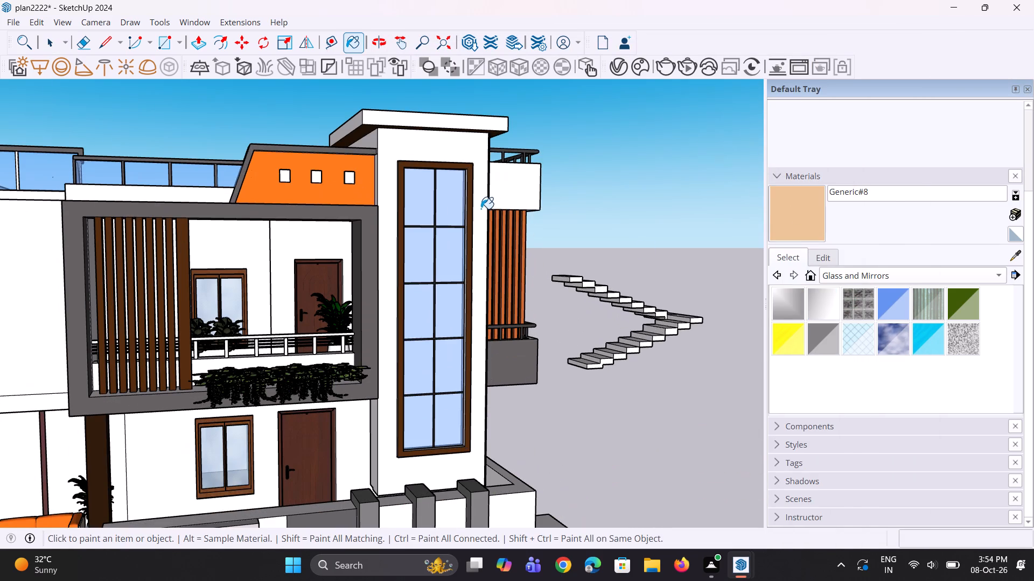
click(481, 208)
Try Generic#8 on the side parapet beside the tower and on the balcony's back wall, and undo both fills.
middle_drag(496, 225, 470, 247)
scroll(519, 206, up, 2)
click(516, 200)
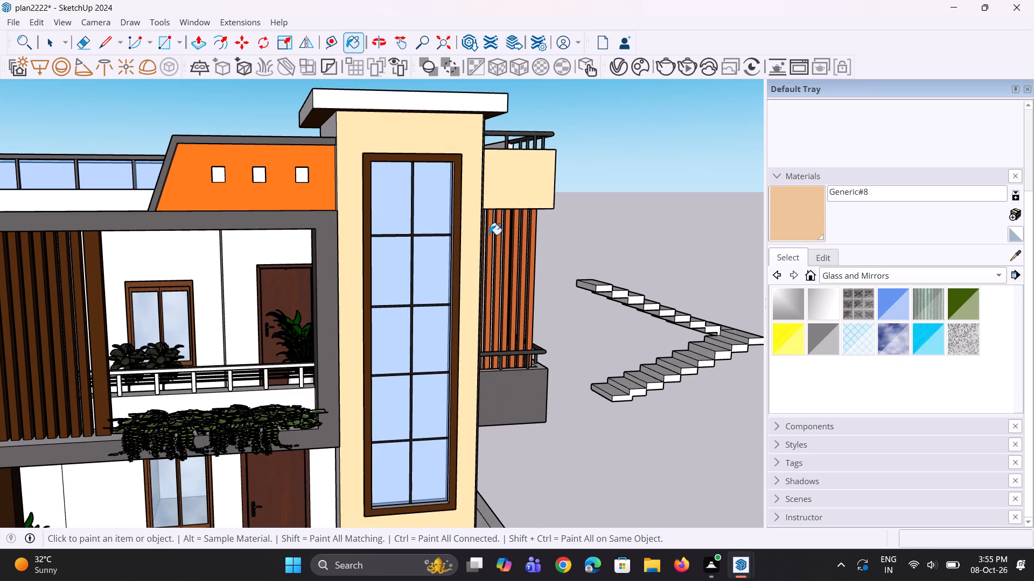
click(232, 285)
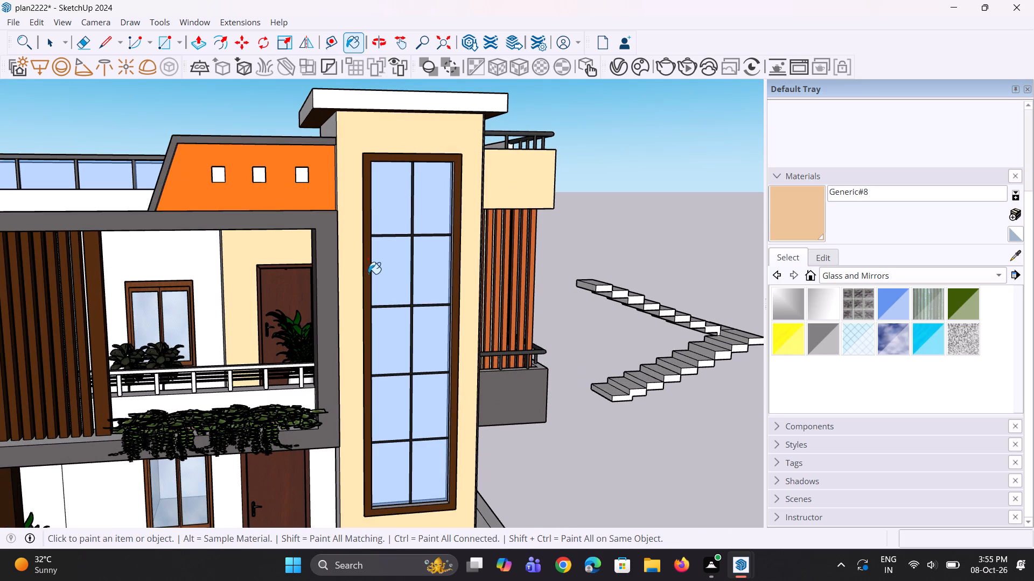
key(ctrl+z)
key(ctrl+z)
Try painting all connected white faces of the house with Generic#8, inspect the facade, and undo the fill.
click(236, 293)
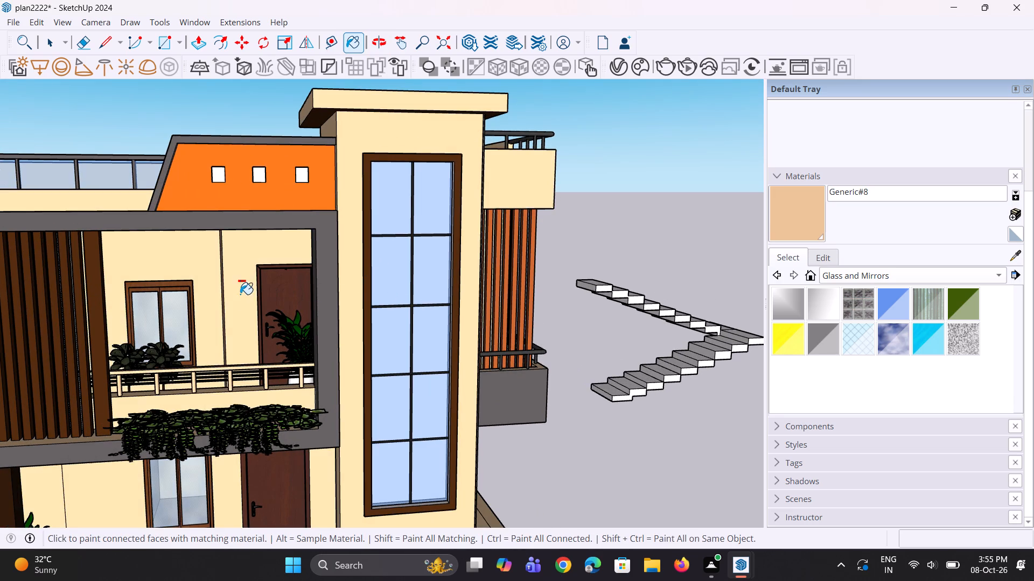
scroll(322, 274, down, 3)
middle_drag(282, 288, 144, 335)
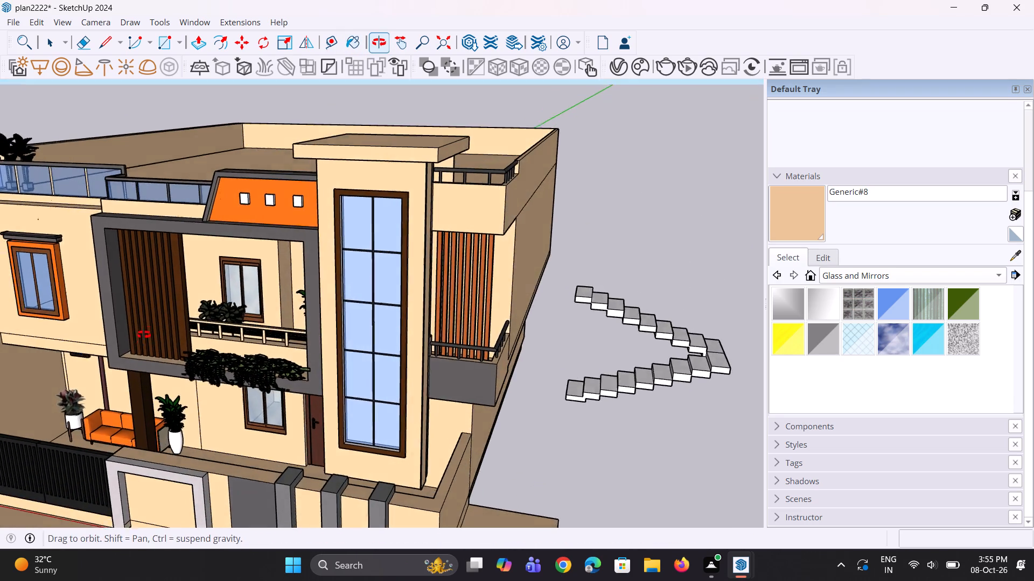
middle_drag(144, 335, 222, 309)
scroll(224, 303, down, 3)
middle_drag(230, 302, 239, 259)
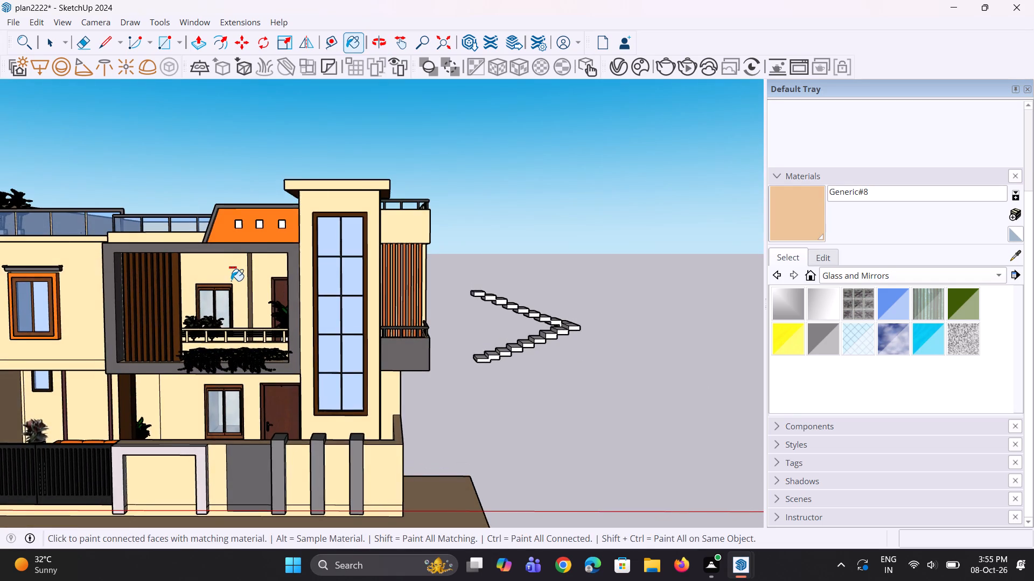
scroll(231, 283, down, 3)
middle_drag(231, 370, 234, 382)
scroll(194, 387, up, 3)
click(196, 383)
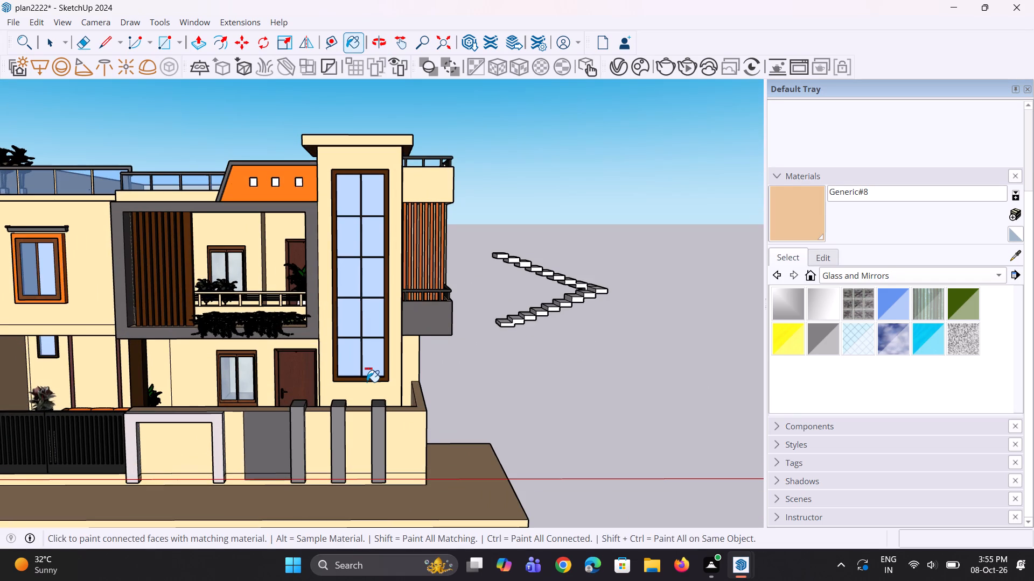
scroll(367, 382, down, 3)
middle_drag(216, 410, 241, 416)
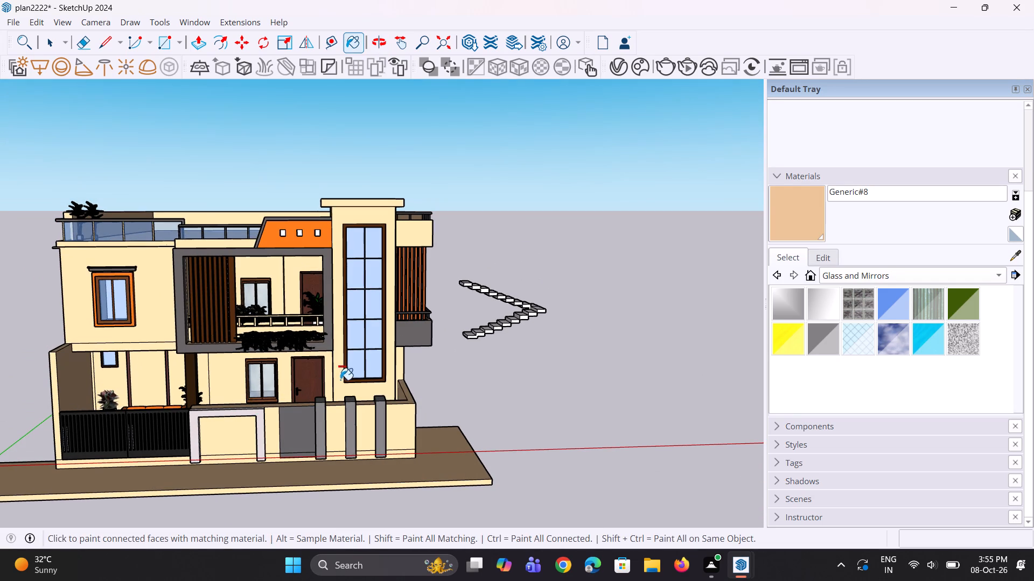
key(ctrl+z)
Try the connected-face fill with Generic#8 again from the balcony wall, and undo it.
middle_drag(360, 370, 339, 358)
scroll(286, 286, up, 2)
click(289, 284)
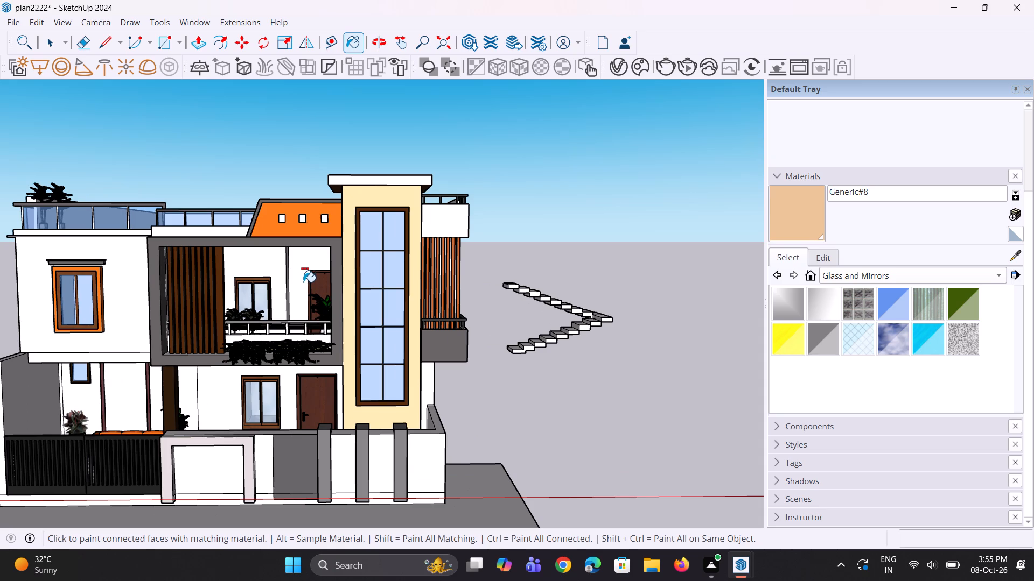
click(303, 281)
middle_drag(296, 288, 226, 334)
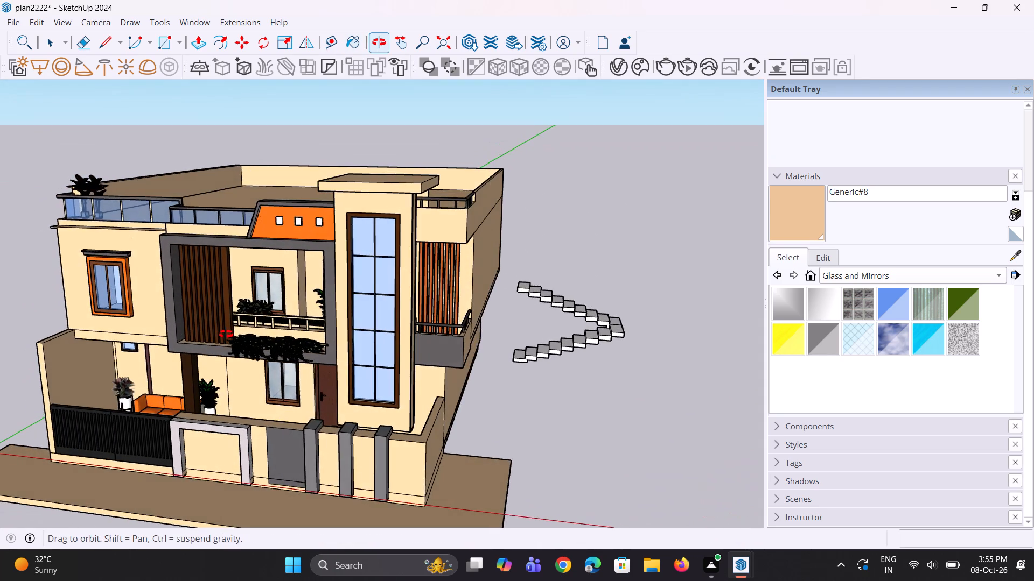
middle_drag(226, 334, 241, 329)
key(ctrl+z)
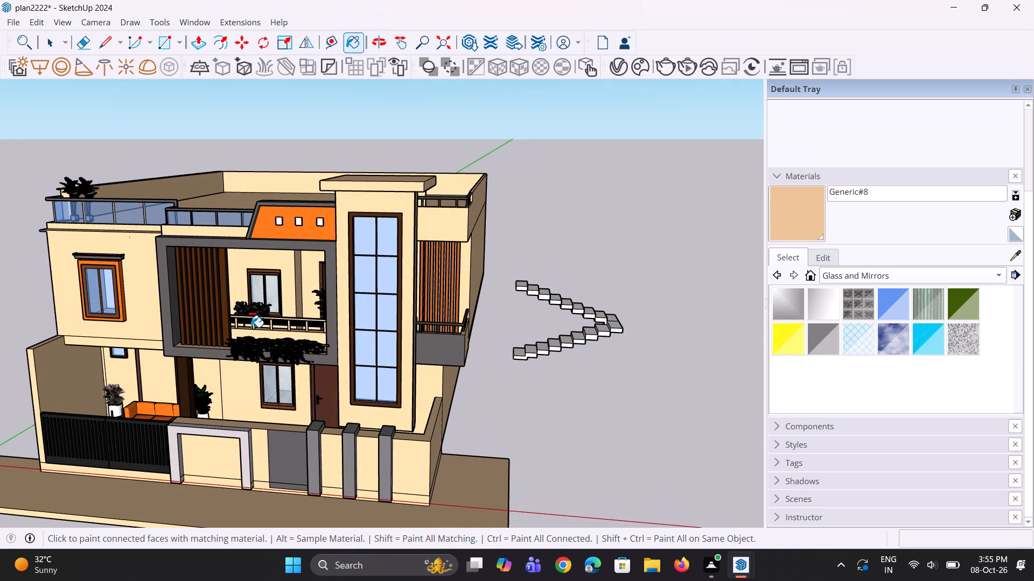
Examine the white house with its beige window tower from above, from the front and up close.
scroll(275, 329, down, 3)
middle_drag(288, 365, 357, 454)
scroll(173, 409, up, 3)
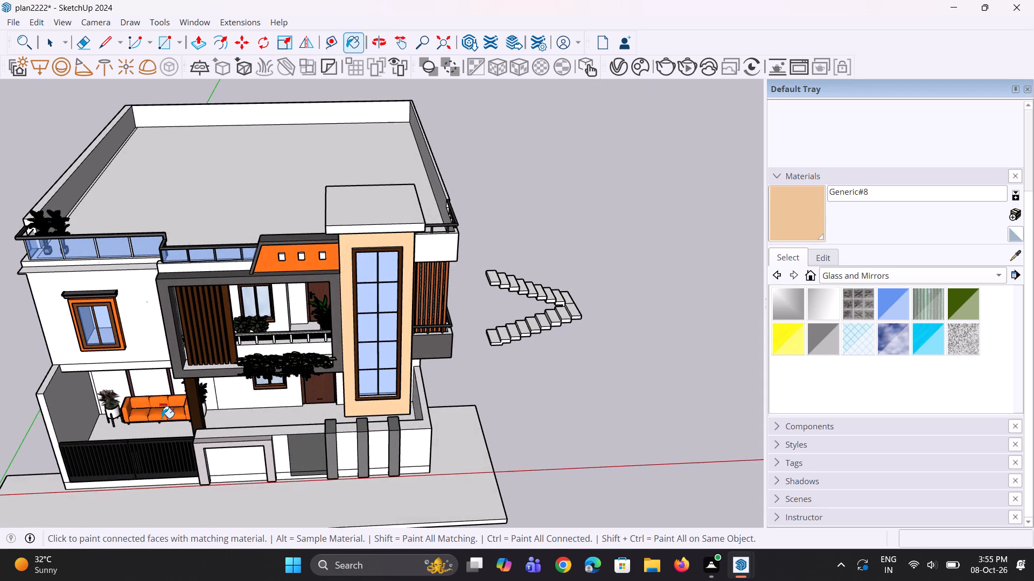
middle_drag(162, 418, 113, 290)
scroll(275, 314, down, 6)
middle_drag(314, 402, 314, 400)
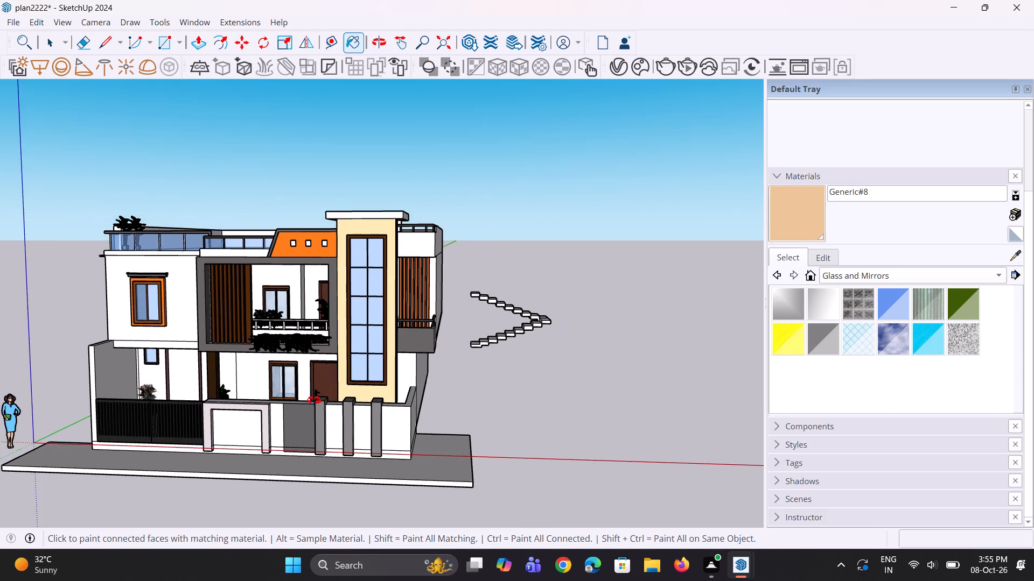
middle_drag(314, 400, 278, 366)
scroll(316, 358, up, 6)
middle_drag(340, 403, 465, 556)
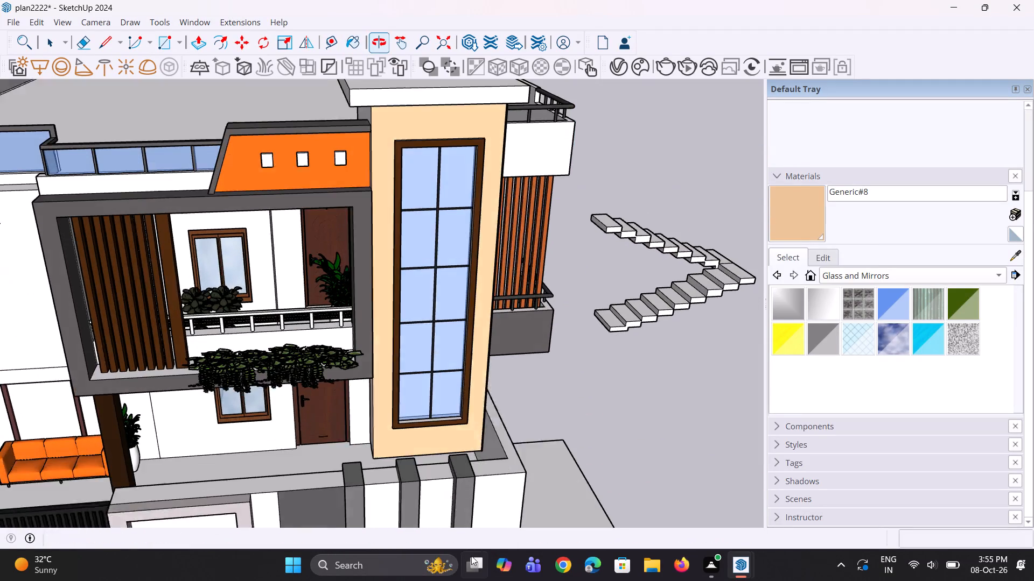
scroll(298, 407, down, 3)
scroll(320, 342, down, 5)
scroll(340, 214, down, 2)
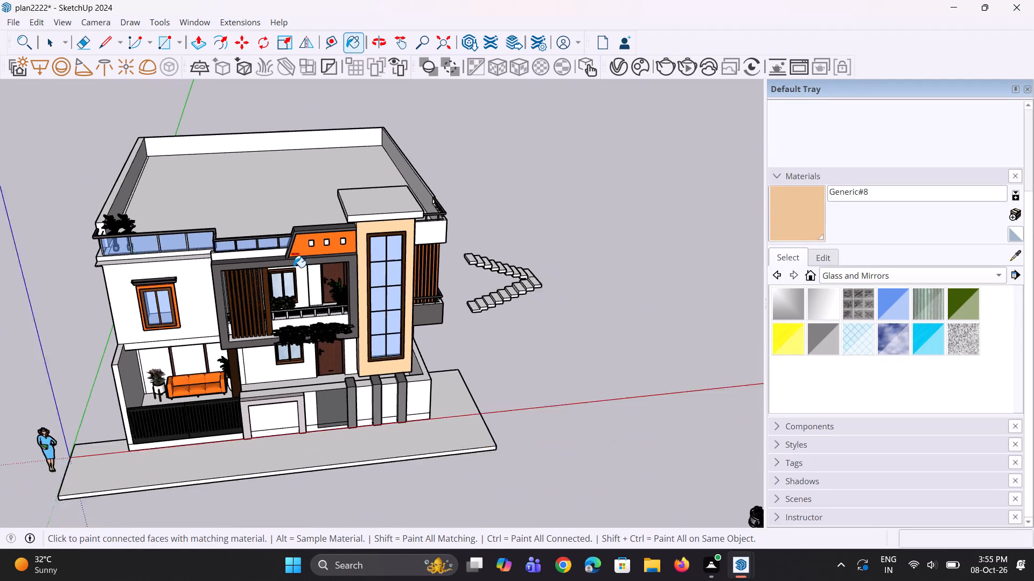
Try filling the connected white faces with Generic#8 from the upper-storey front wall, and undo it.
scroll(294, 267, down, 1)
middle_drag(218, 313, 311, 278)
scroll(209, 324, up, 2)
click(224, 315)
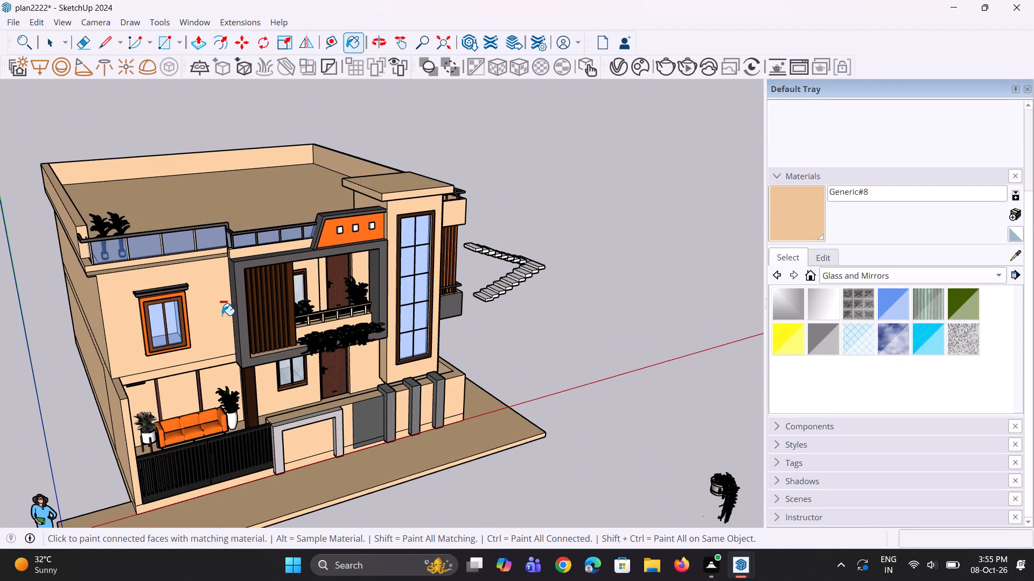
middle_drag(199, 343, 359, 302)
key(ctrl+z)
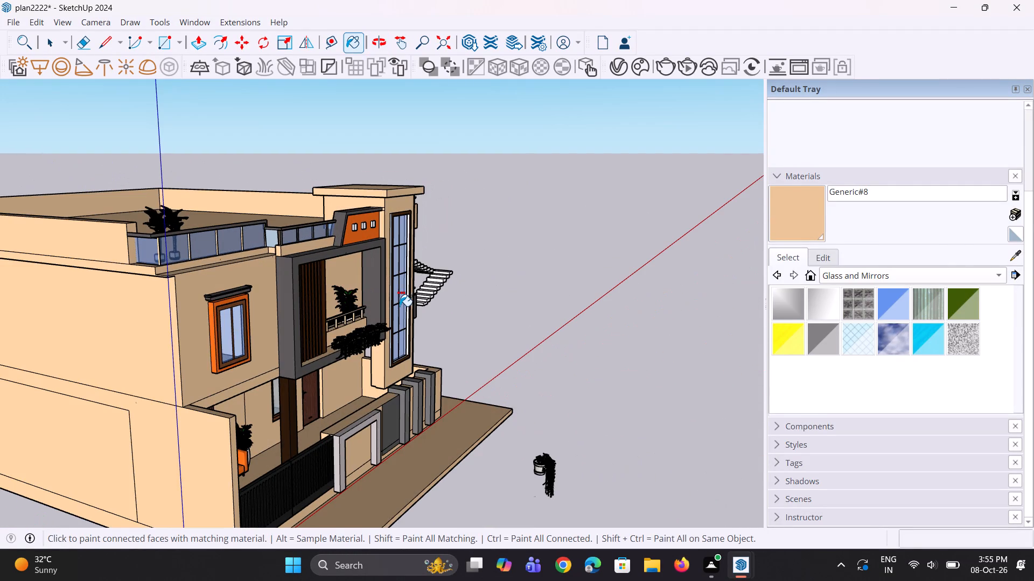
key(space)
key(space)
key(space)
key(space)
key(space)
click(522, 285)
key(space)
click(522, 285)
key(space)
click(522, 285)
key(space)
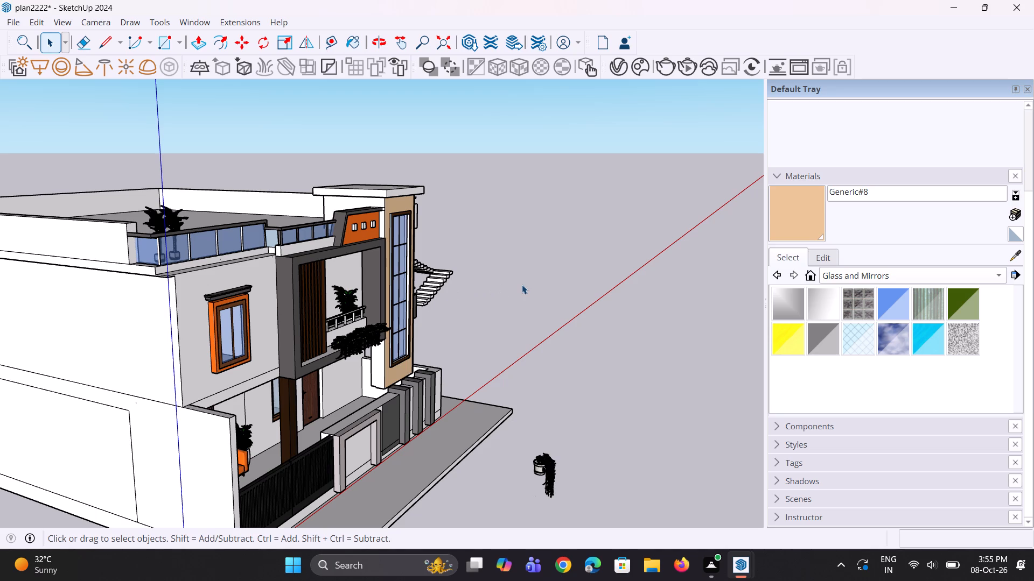
Draw a line about 8' 3" long along the base of the ground-floor wall, from the inner corner towards the entrance door.
middle_drag(497, 306, 416, 317)
scroll(416, 317, up, 1)
scroll(416, 317, down, 4)
right_drag(407, 338, 405, 369)
middle_drag(405, 373, 407, 410)
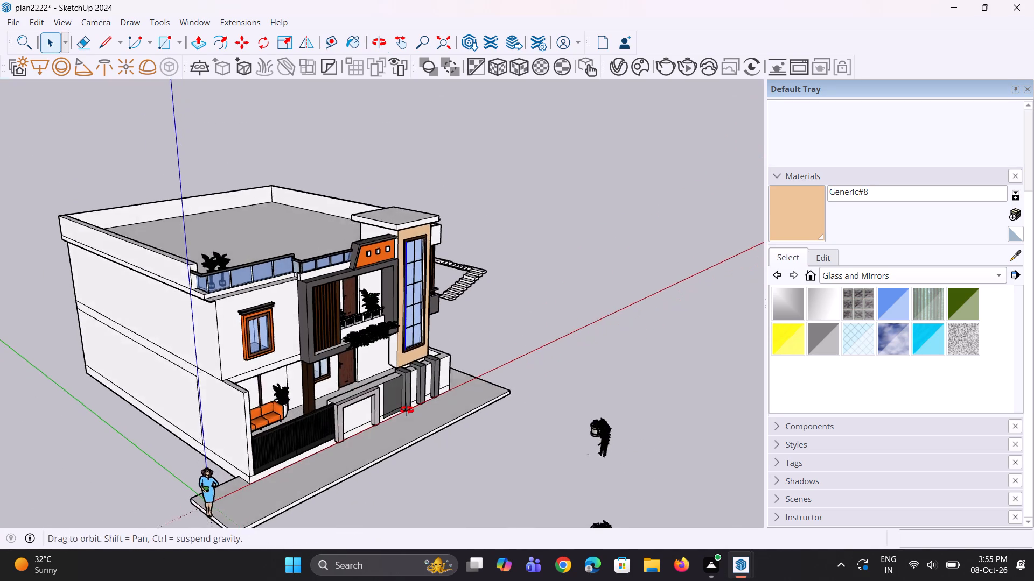
middle_drag(407, 410, 407, 423)
drag(407, 424, 402, 370)
scroll(402, 367, up, 13)
drag(402, 367, 359, 362)
click(359, 362)
middle_drag(423, 382, 444, 361)
scroll(414, 375, up, 6)
key(l)
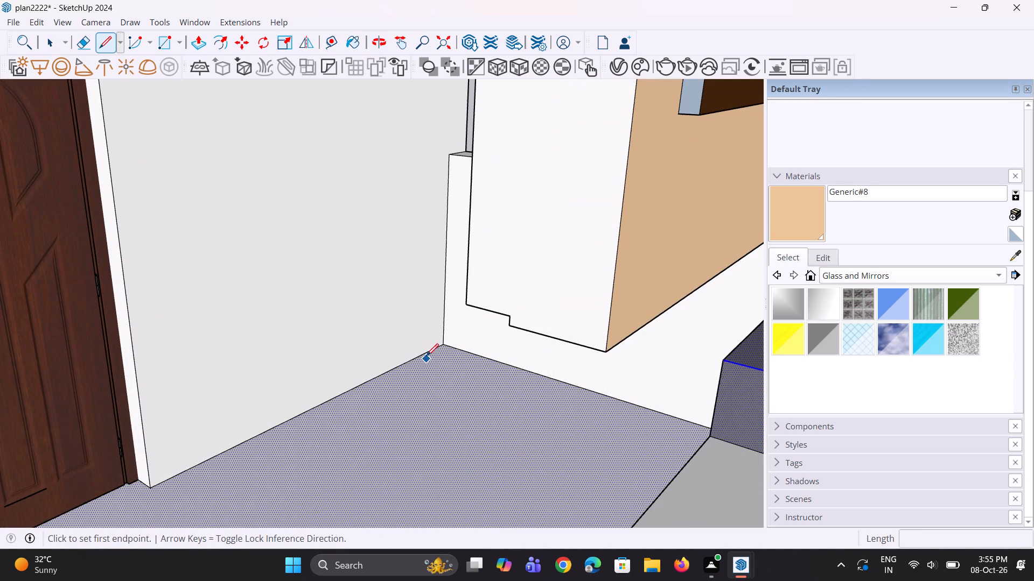
drag(441, 347, 417, 356)
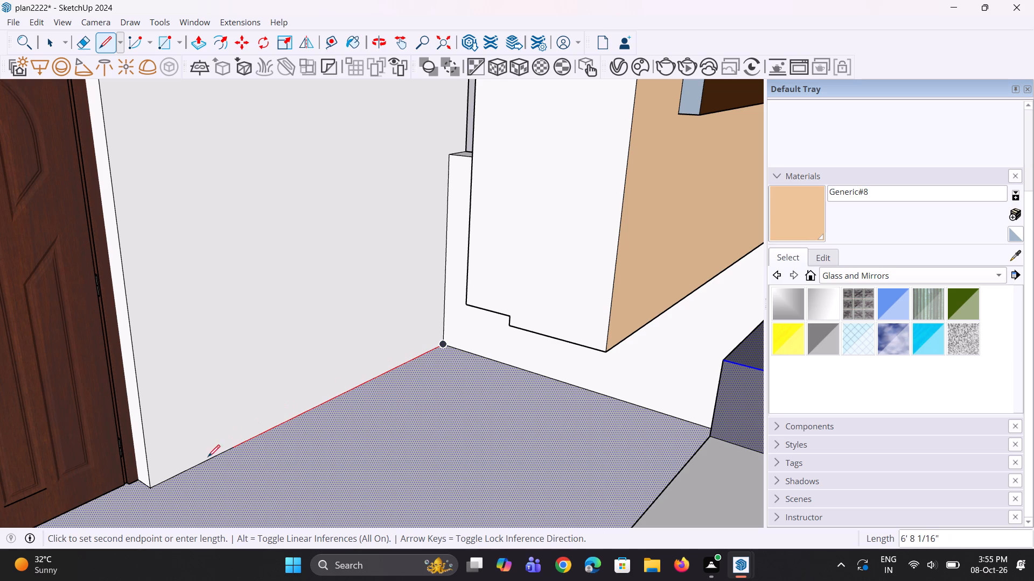
click(153, 486)
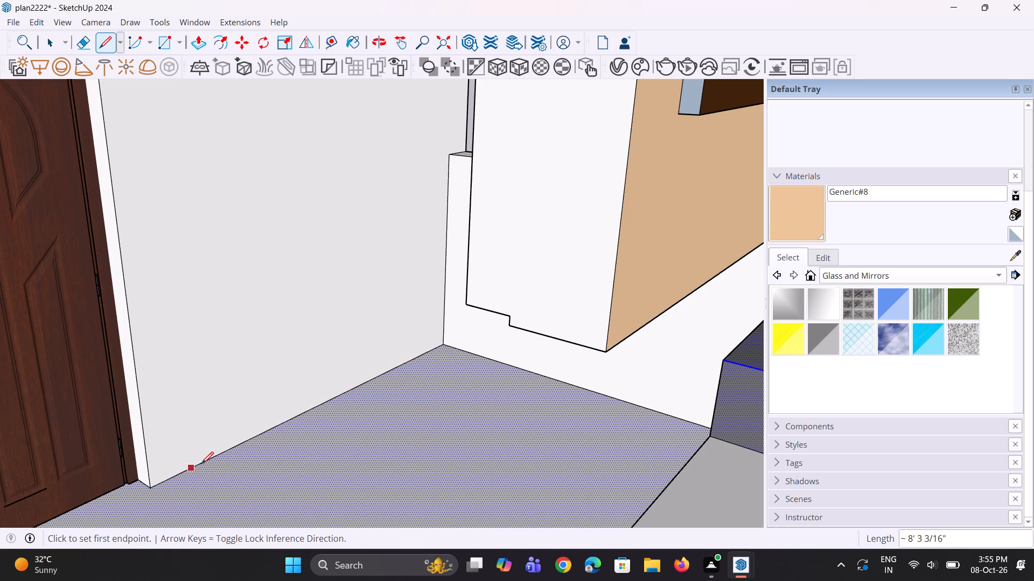
Paint the ground-floor front wall around the entrance door with the Generic#8 material.
click(799, 211)
click(349, 280)
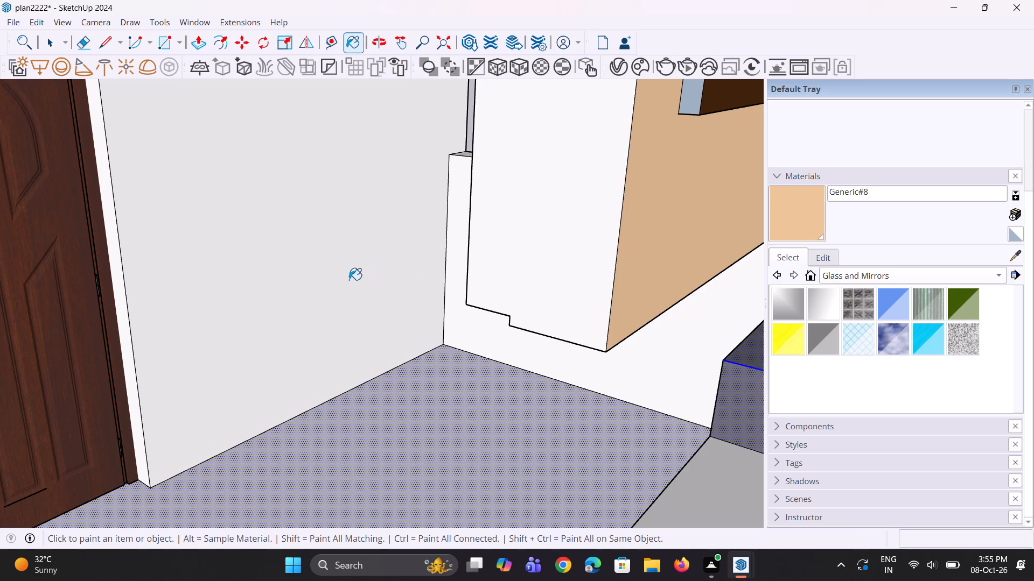
Paint the upper-storey balcony's recessed walls with Generic#8: beside the door, around the window, and the narrow return between them.
scroll(385, 385, down, 7)
middle_drag(388, 390, 372, 383)
scroll(372, 382, down, 2)
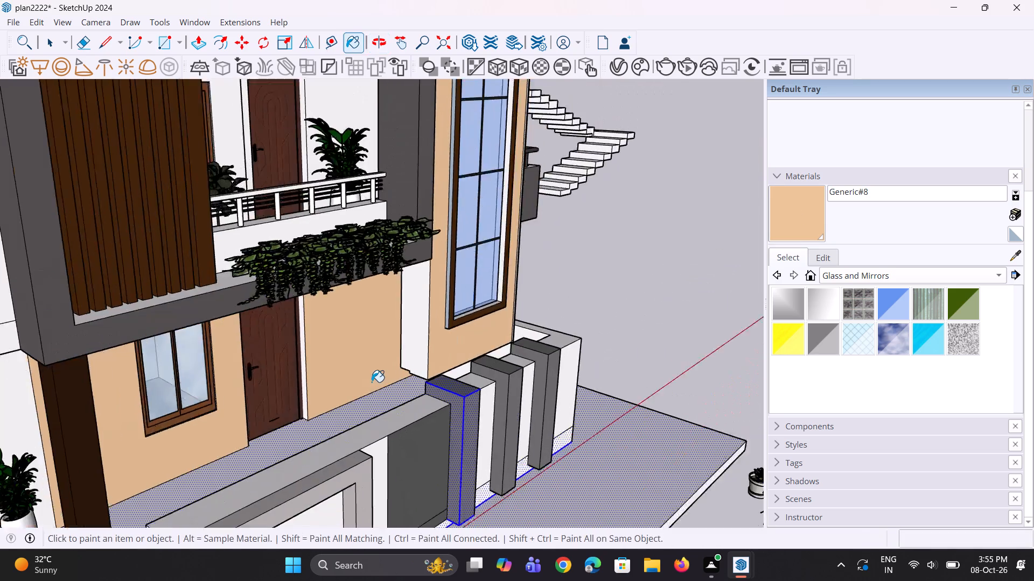
scroll(372, 382, down, 6)
middle_drag(372, 382, 350, 377)
scroll(365, 237, up, 5)
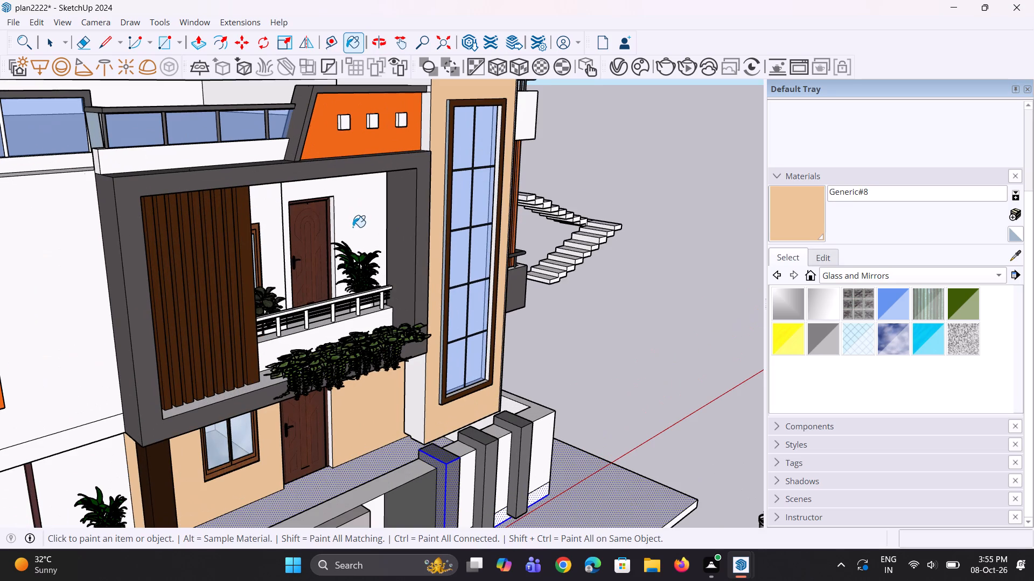
click(353, 227)
middle_drag(346, 270, 228, 297)
scroll(278, 244, up, 2)
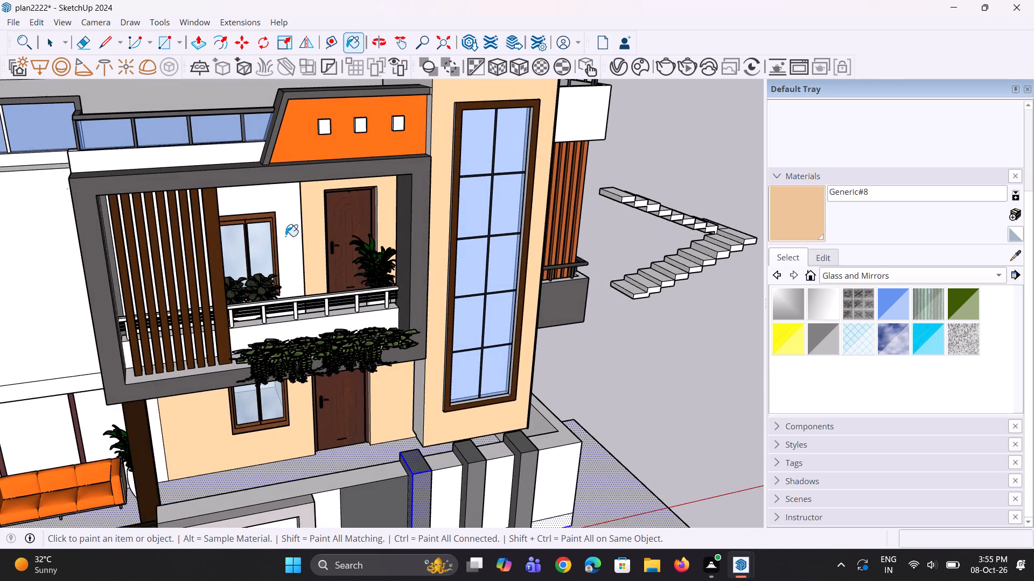
click(288, 231)
middle_drag(295, 261, 143, 256)
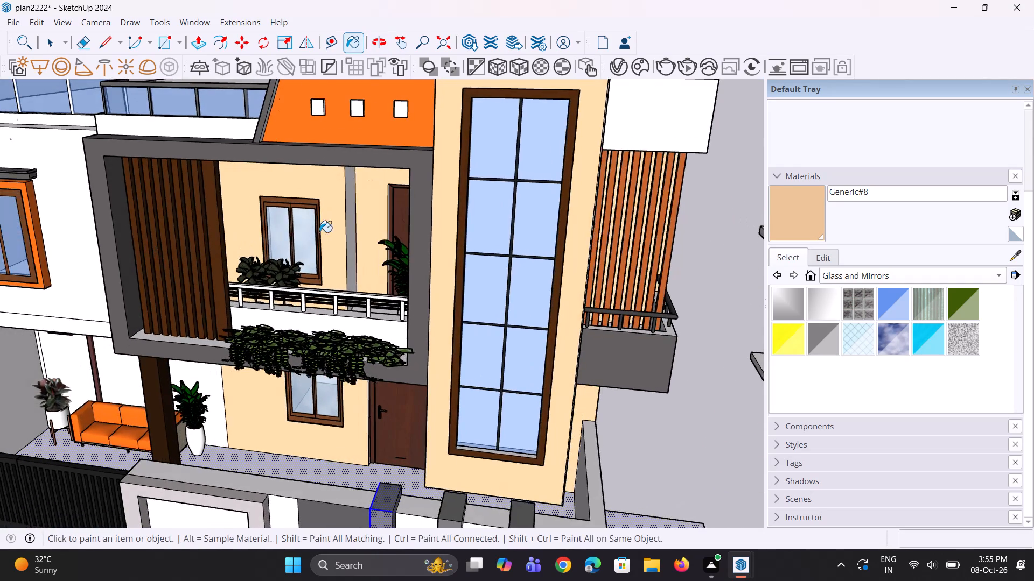
scroll(319, 232, up, 5)
click(360, 219)
Paint the porch wall sections behind the orange sofa and around the small window with Generic#8.
scroll(353, 259, down, 10)
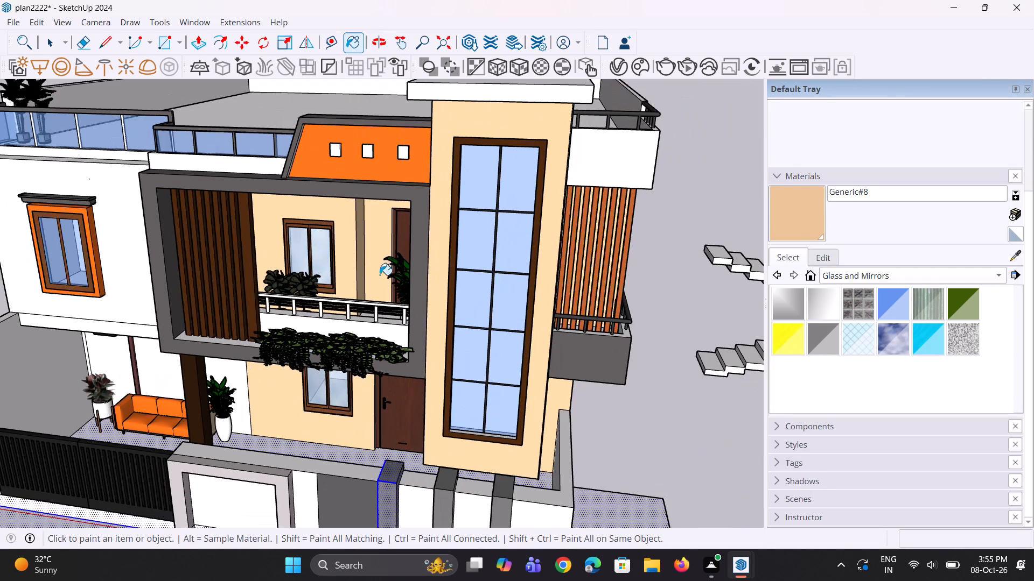
scroll(316, 297, down, 3)
middle_drag(316, 291, 376, 277)
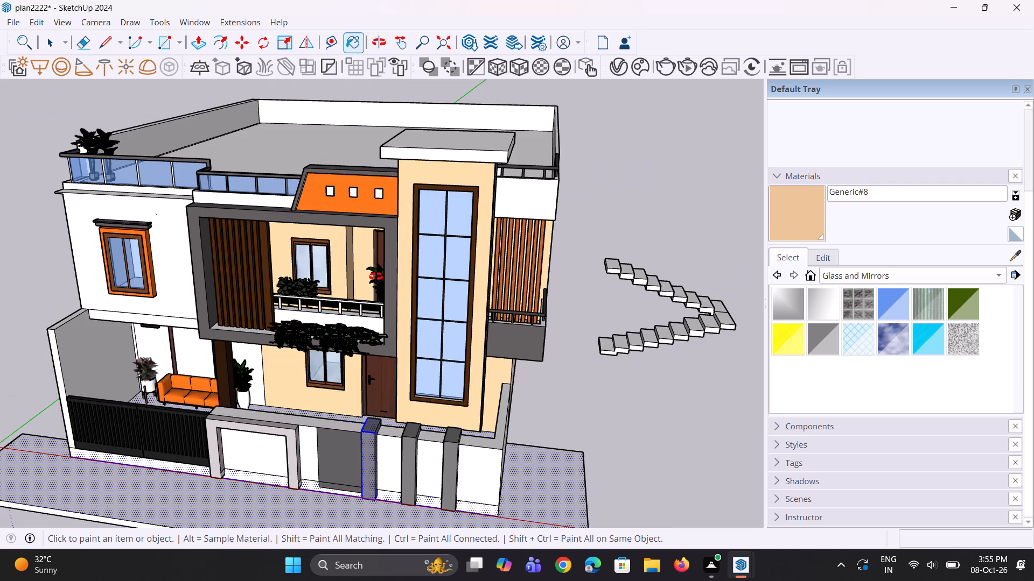
middle_drag(376, 277, 386, 267)
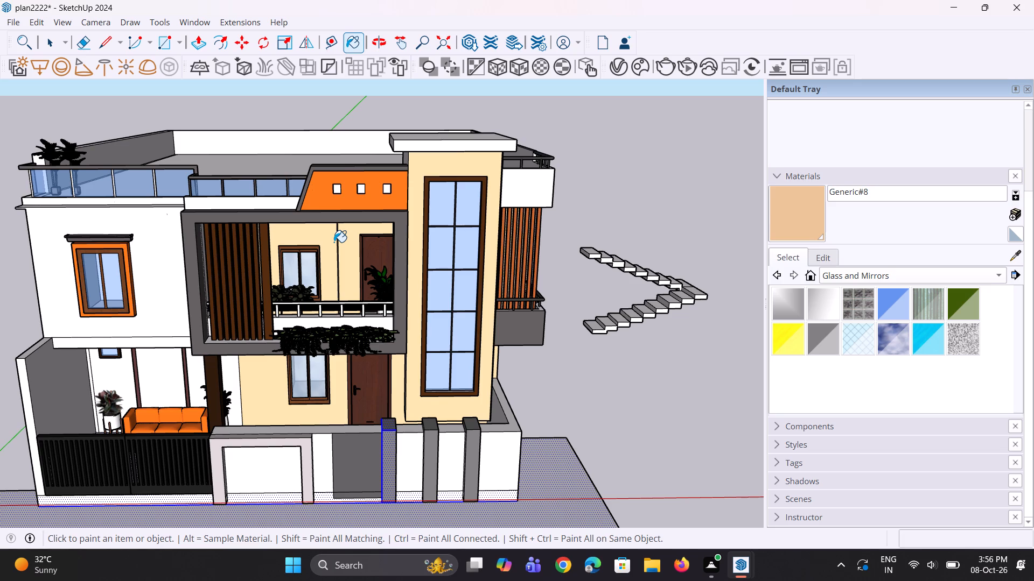
scroll(541, 251, down, 4)
middle_drag(530, 262, 516, 236)
scroll(282, 322, up, 3)
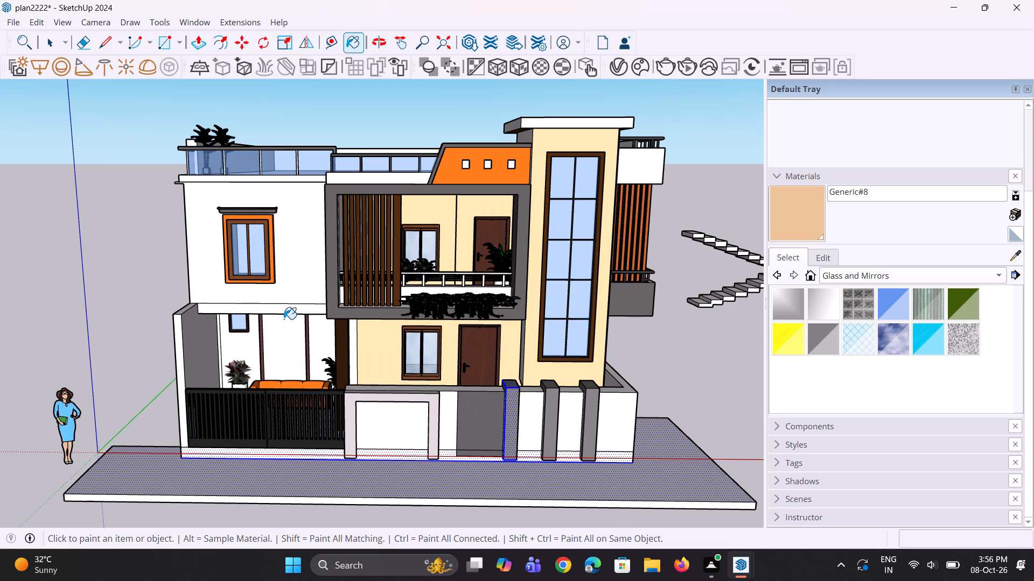
scroll(298, 292, down, 3)
middle_drag(299, 294, 275, 282)
scroll(260, 335, up, 3)
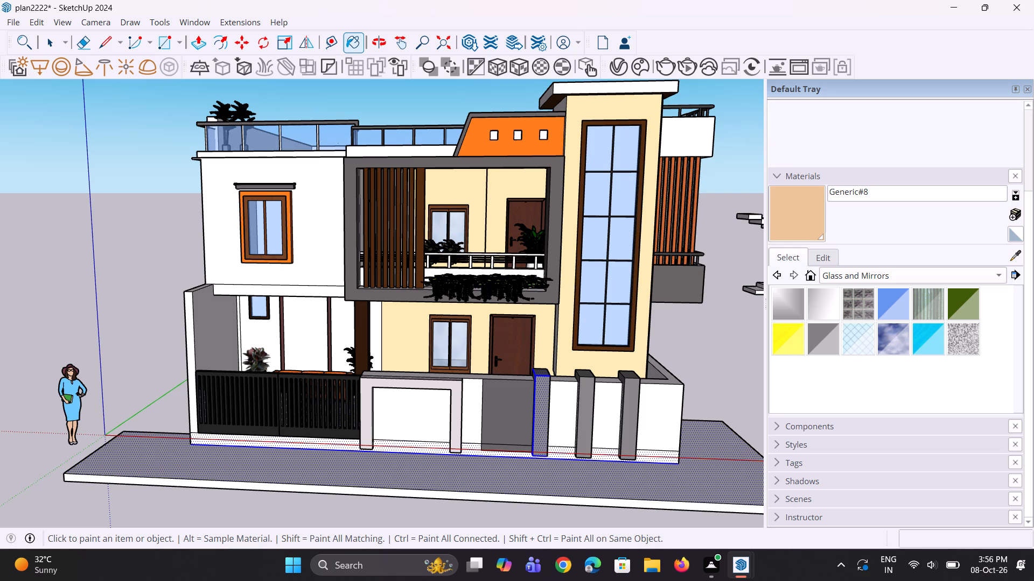
scroll(330, 352, up, 3)
click(364, 342)
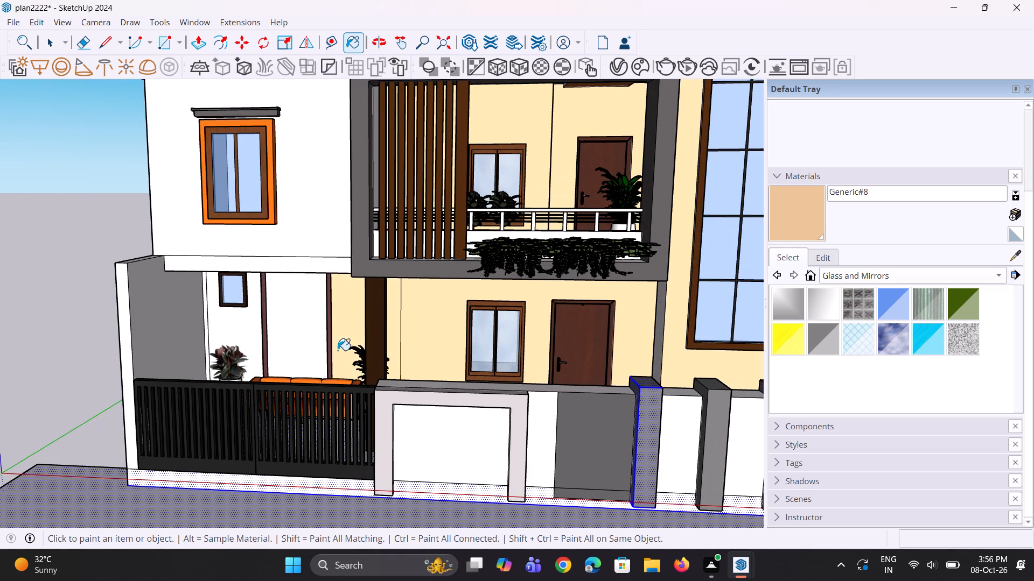
middle_drag(338, 350, 322, 344)
click(322, 344)
click(244, 349)
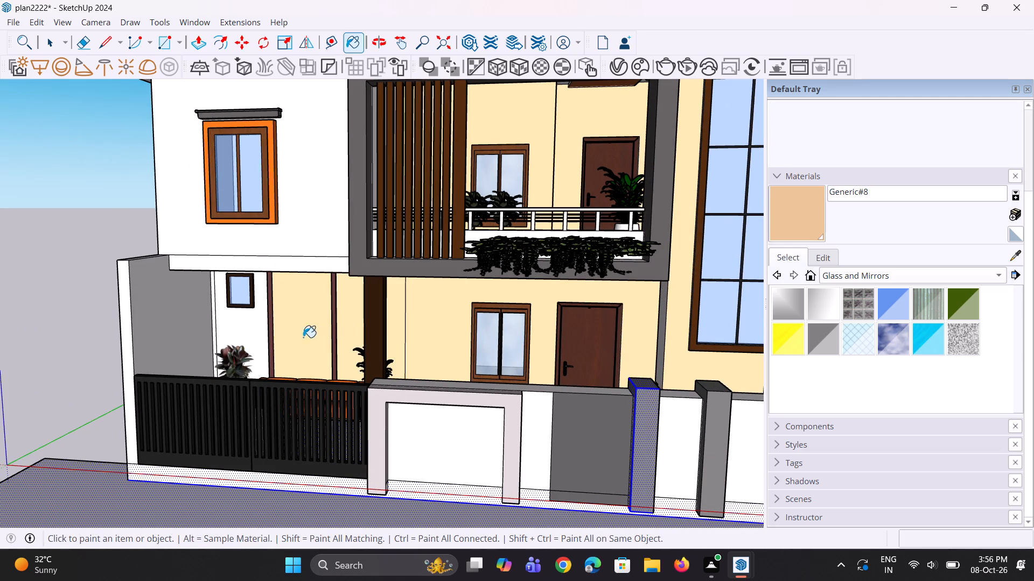
click(246, 323)
Paint the narrow ground-floor side face of the window tower, next to the entrance door, with Generic#8.
middle_drag(301, 329, 378, 332)
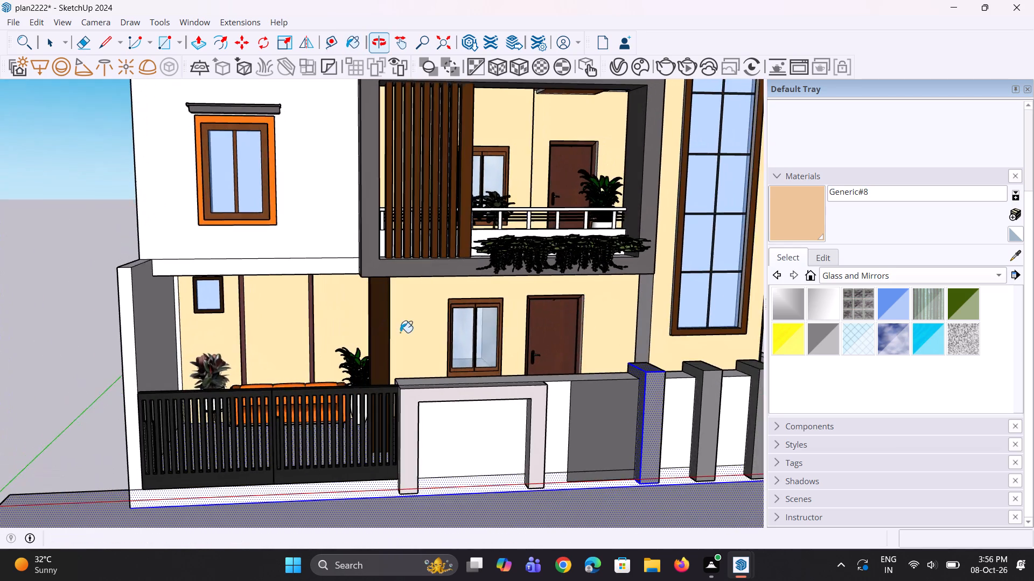
scroll(613, 324, up, 1)
click(653, 318)
Examine the painted facade, window tower, side balcony and roof slab from the front, from the side and up close.
scroll(575, 360, down, 3)
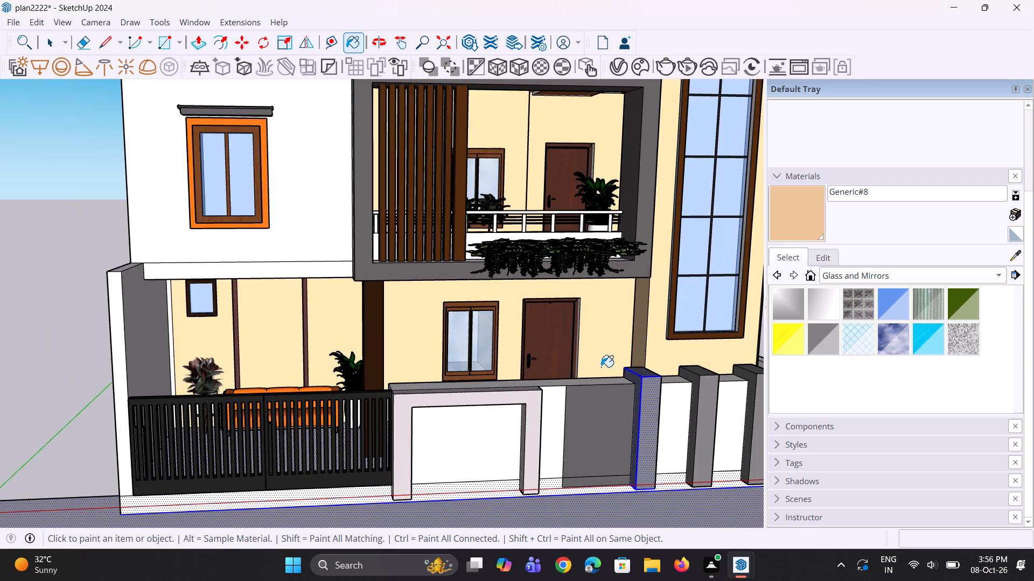
scroll(601, 367, down, 3)
middle_drag(640, 381, 567, 364)
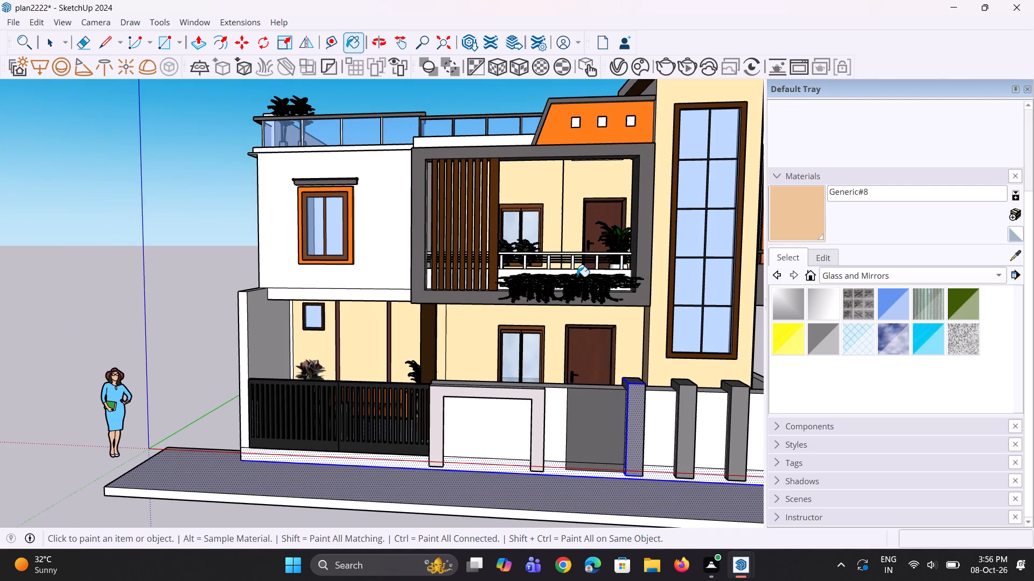
scroll(577, 275, up, 2)
middle_drag(582, 267, 603, 315)
scroll(564, 292, down, 7)
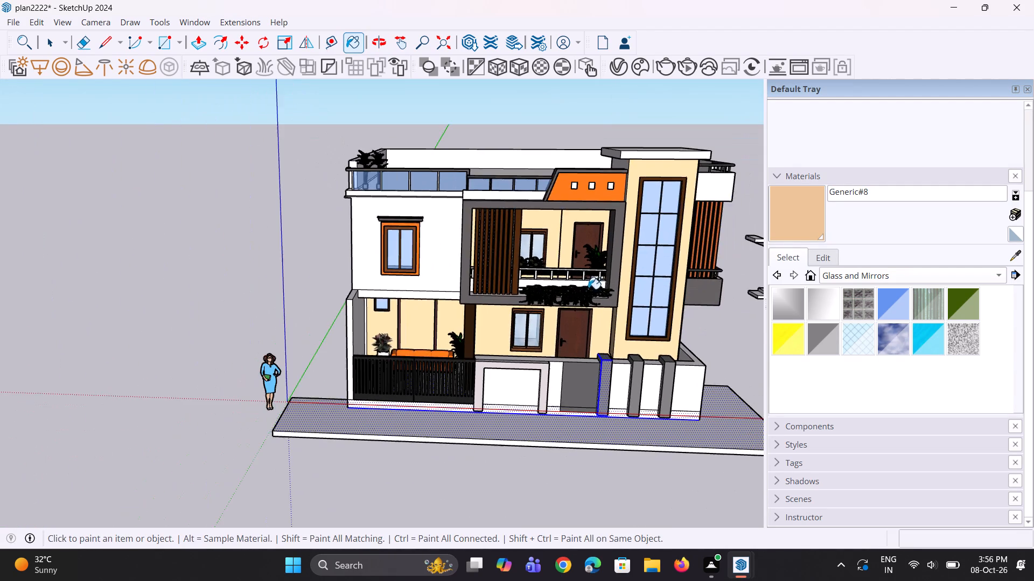
middle_drag(599, 286, 379, 285)
scroll(667, 295, up, 1)
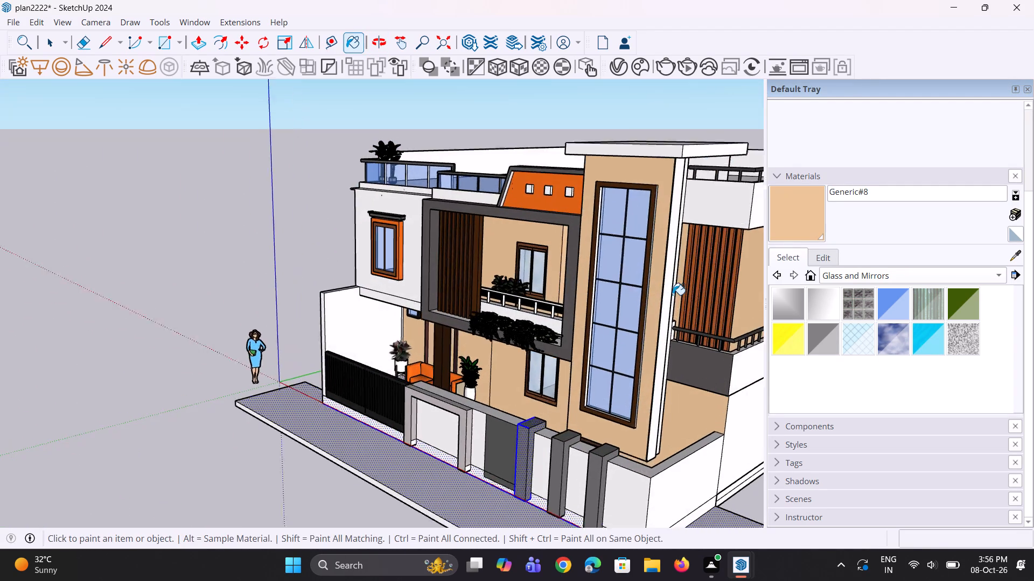
scroll(673, 295, up, 2)
middle_drag(672, 306, 518, 283)
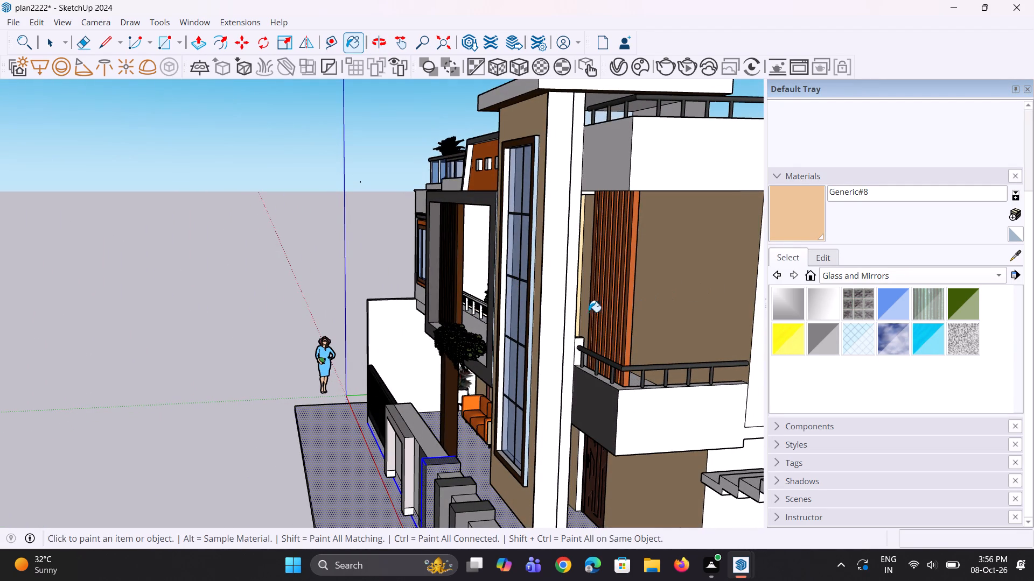
scroll(565, 299, down, 4)
middle_drag(545, 303, 556, 304)
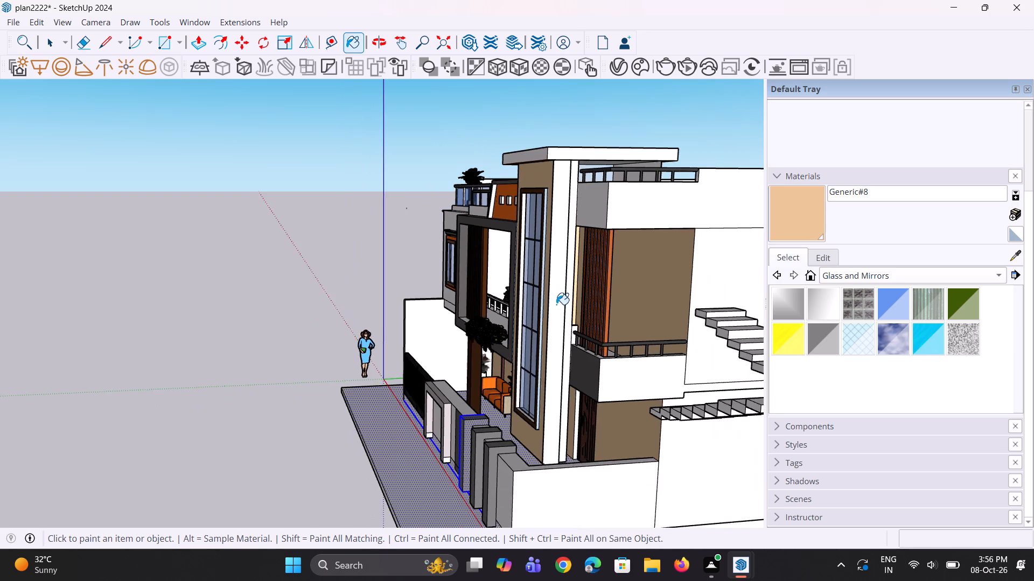
middle_drag(556, 304, 823, 271)
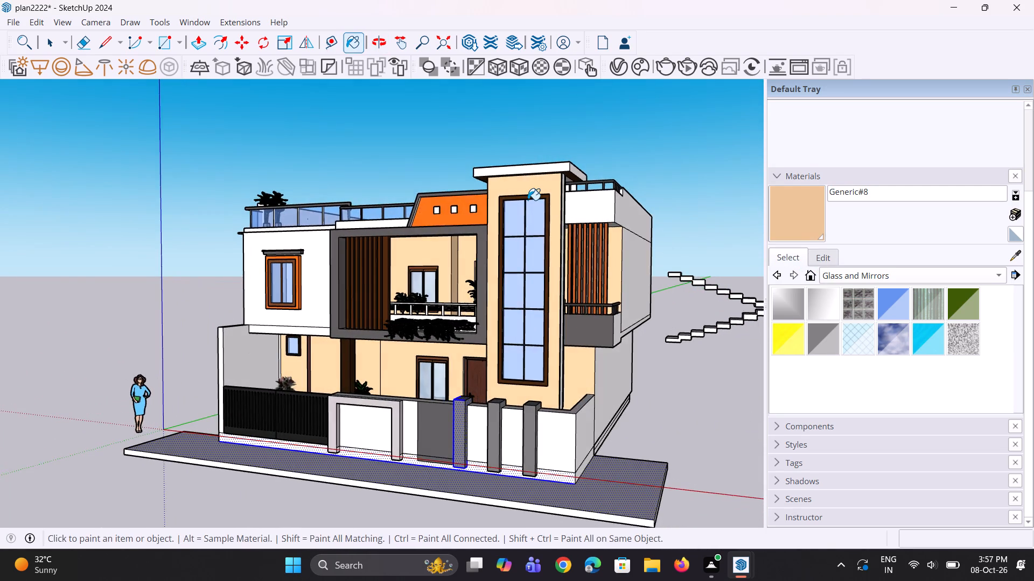
scroll(528, 200, up, 6)
middle_drag(510, 221, 574, 221)
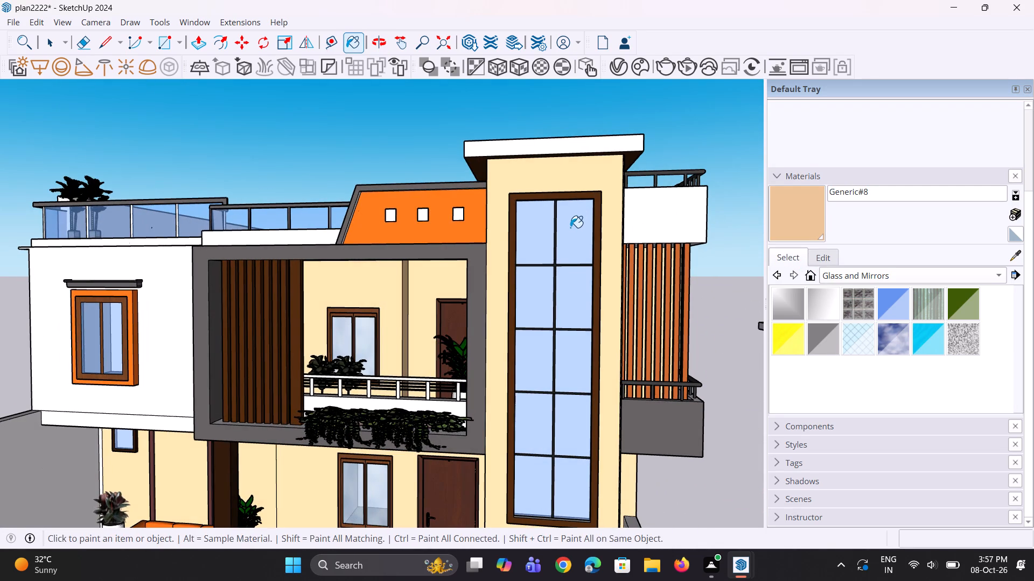
scroll(572, 229, down, 5)
middle_drag(571, 229, 600, 206)
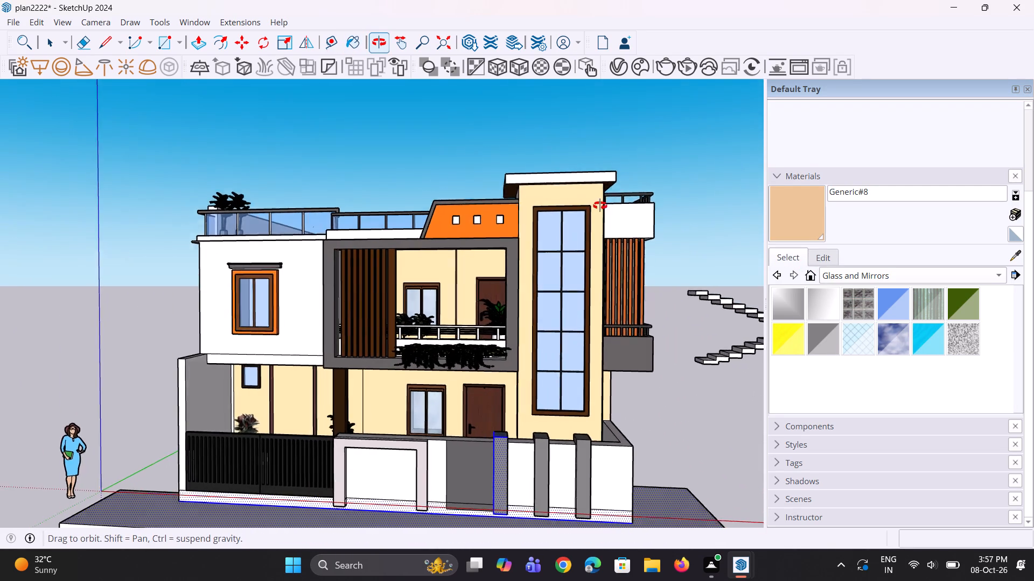
middle_drag(600, 206, 653, 178)
scroll(547, 180, up, 5)
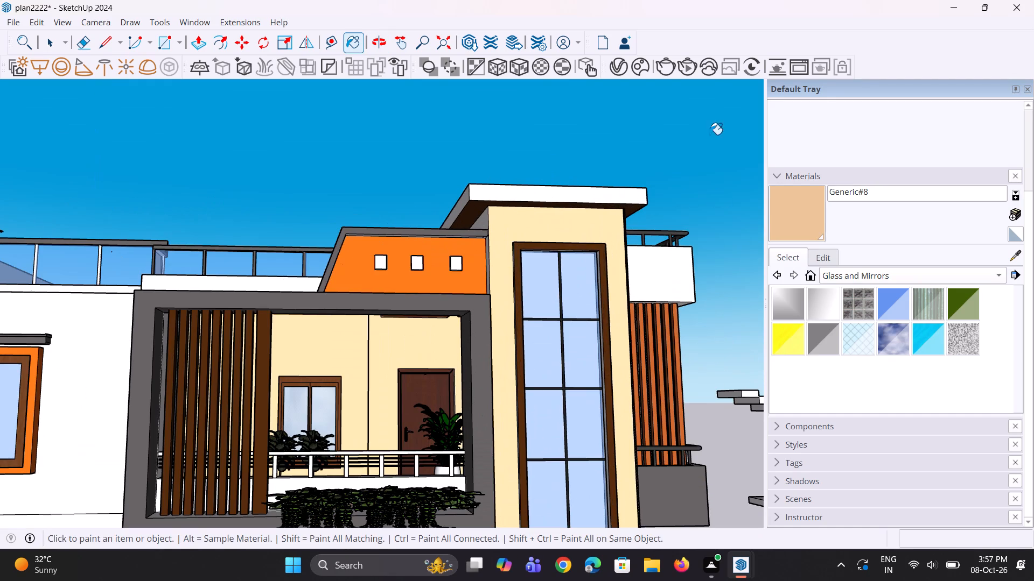
Create a new generic V-Ray material with a pale pinkish-white diffuse color of R 0.913, G 0.873, B 0.873.
click(620, 68)
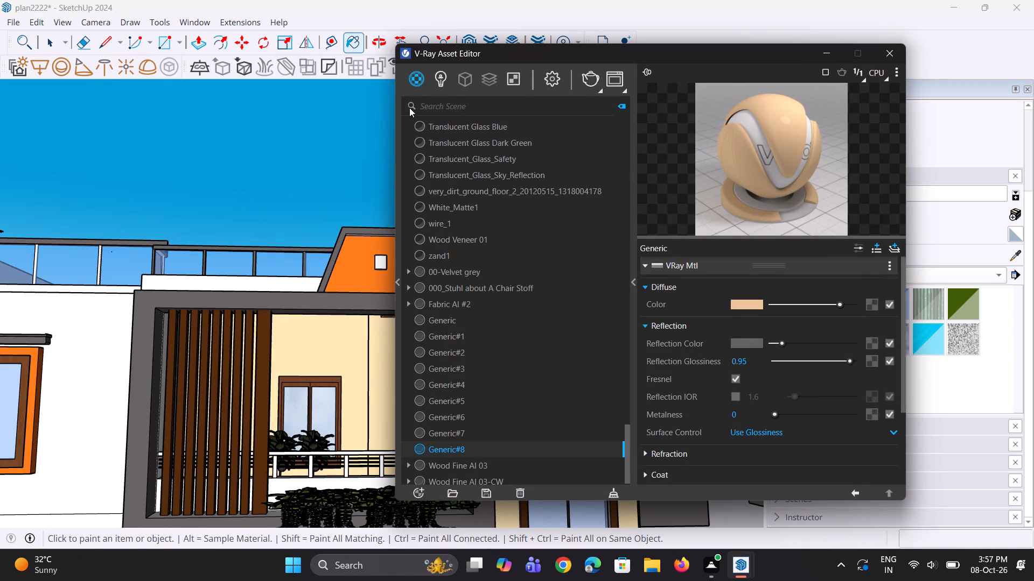
right_click(418, 86)
click(439, 101)
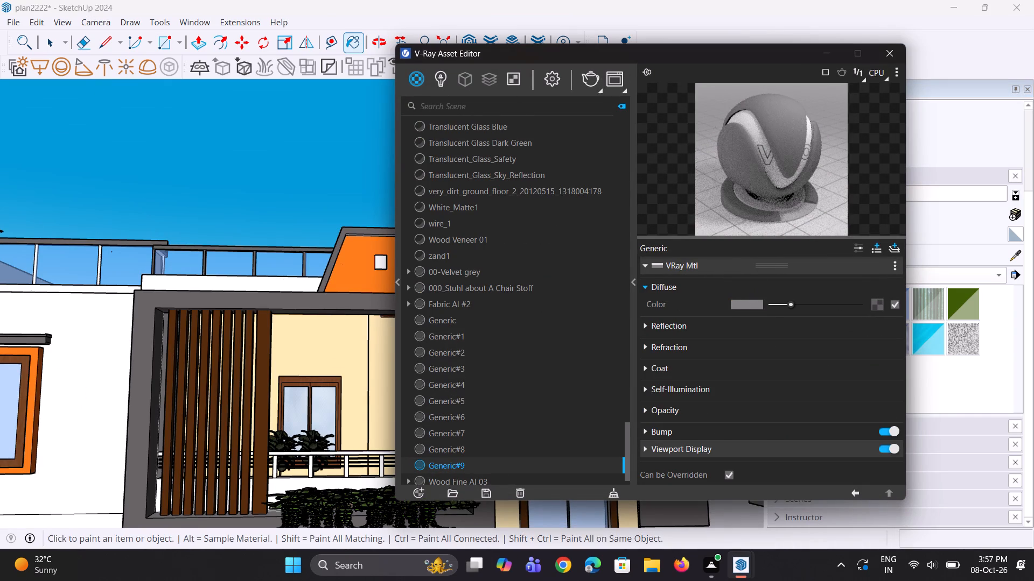
click(747, 303)
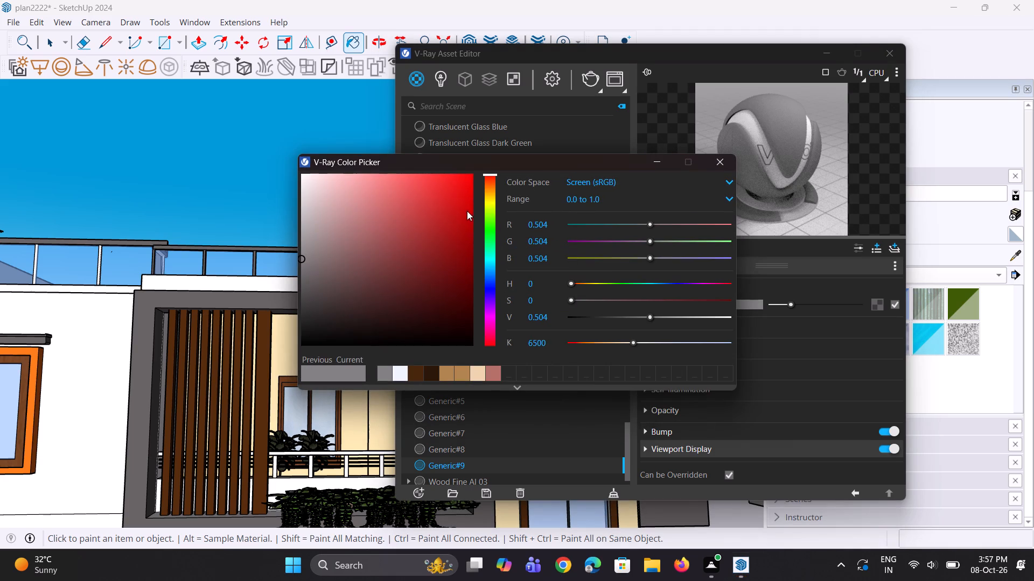
drag(369, 188, 306, 182)
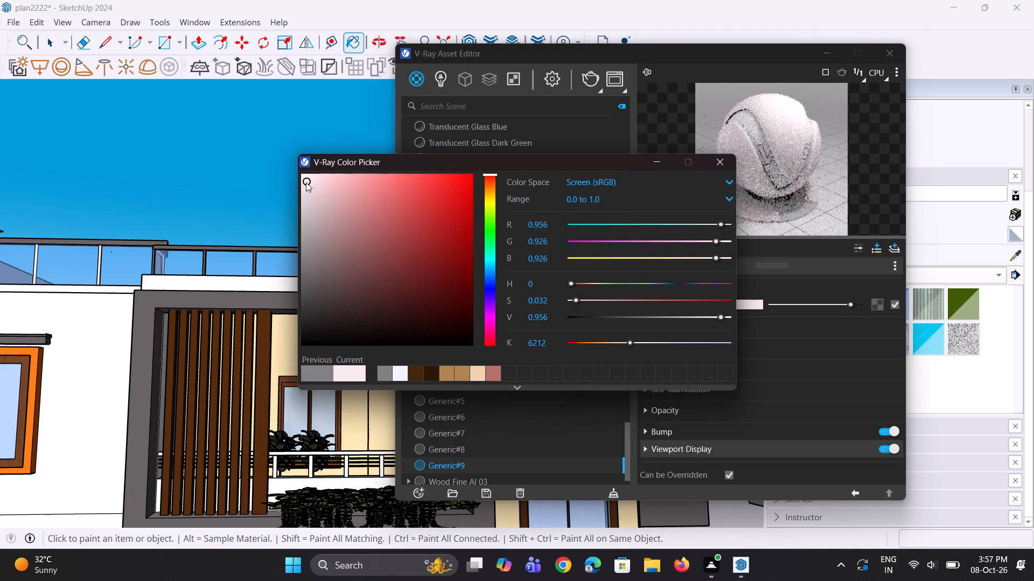
drag(306, 182, 309, 189)
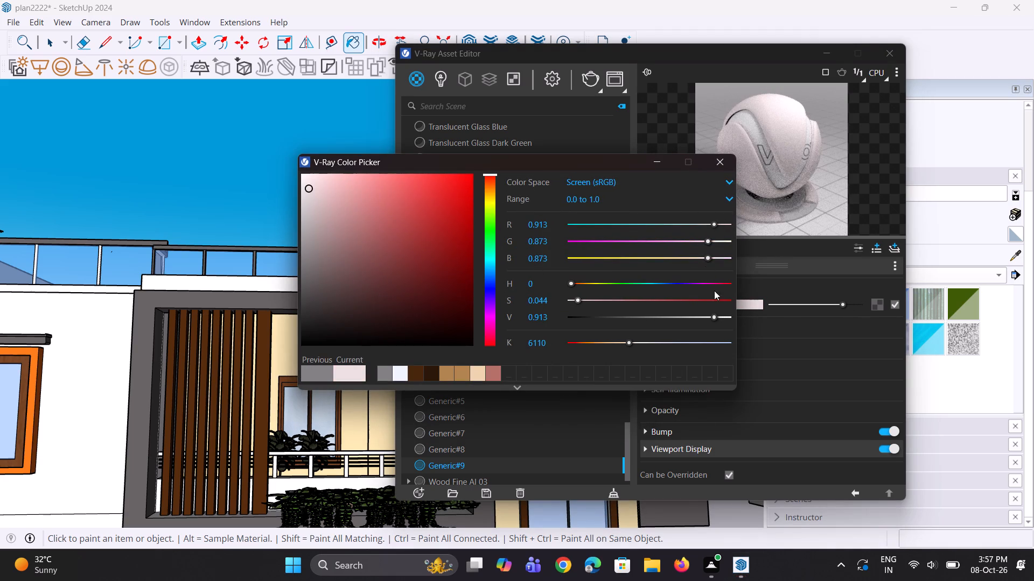
click(659, 162)
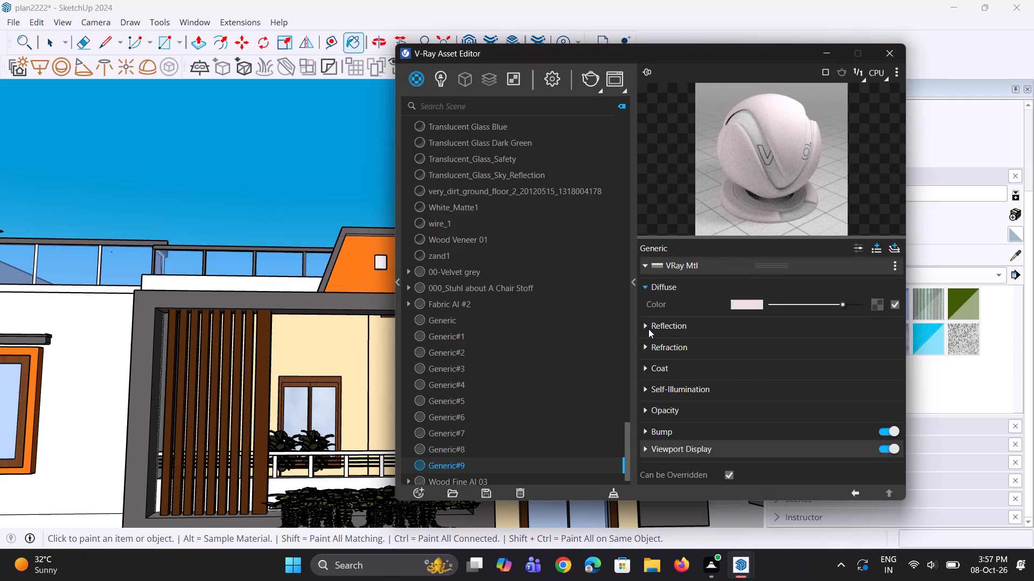
Give the Generic#9 V-Ray material a dark grey reflection color and a reflection glossiness of 0.95.
click(648, 328)
drag(769, 344, 779, 344)
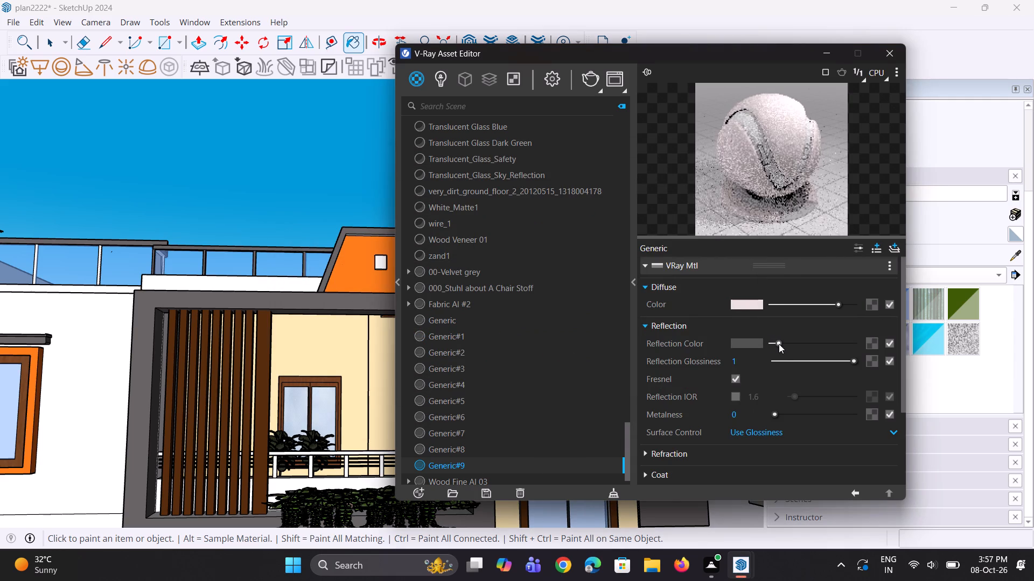
drag(779, 344, 783, 345)
drag(757, 353, 718, 360)
drag(740, 363, 704, 362)
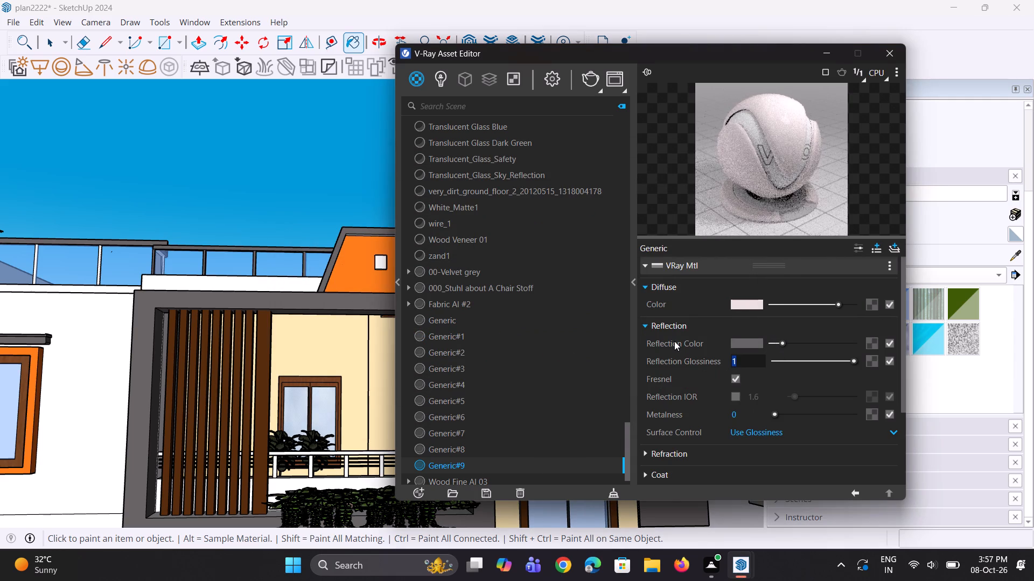
text(0.95)
key(Return)
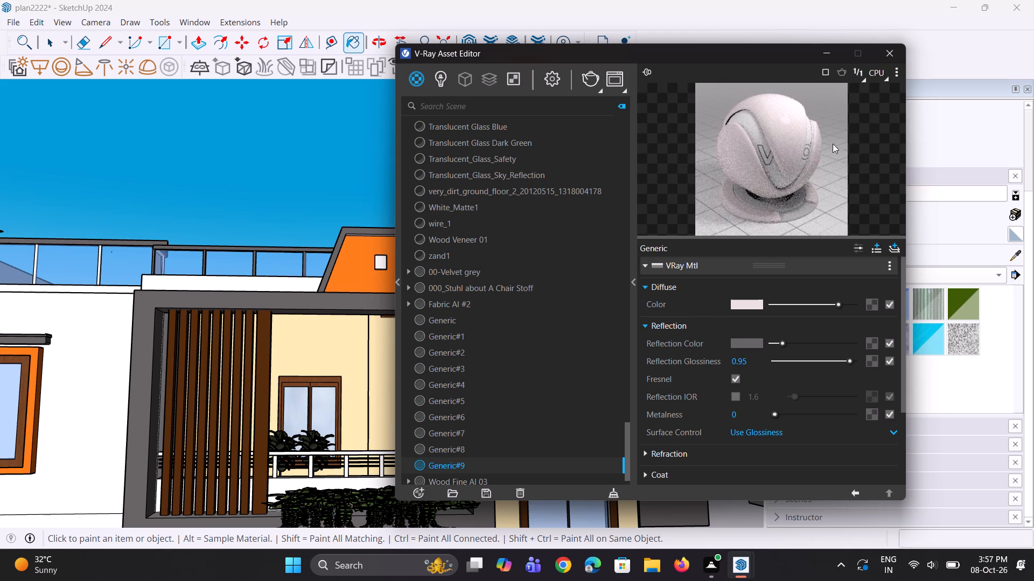
click(787, 148)
click(826, 55)
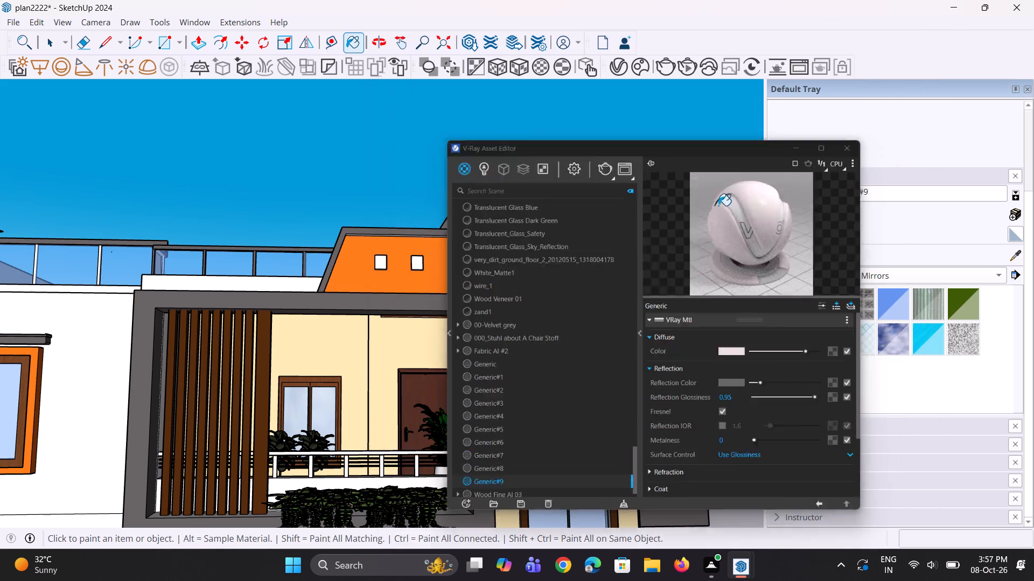
Paint the window tower's walls and the first-floor front wall around the orange-framed window with Generic#9.
scroll(598, 240, down, 4)
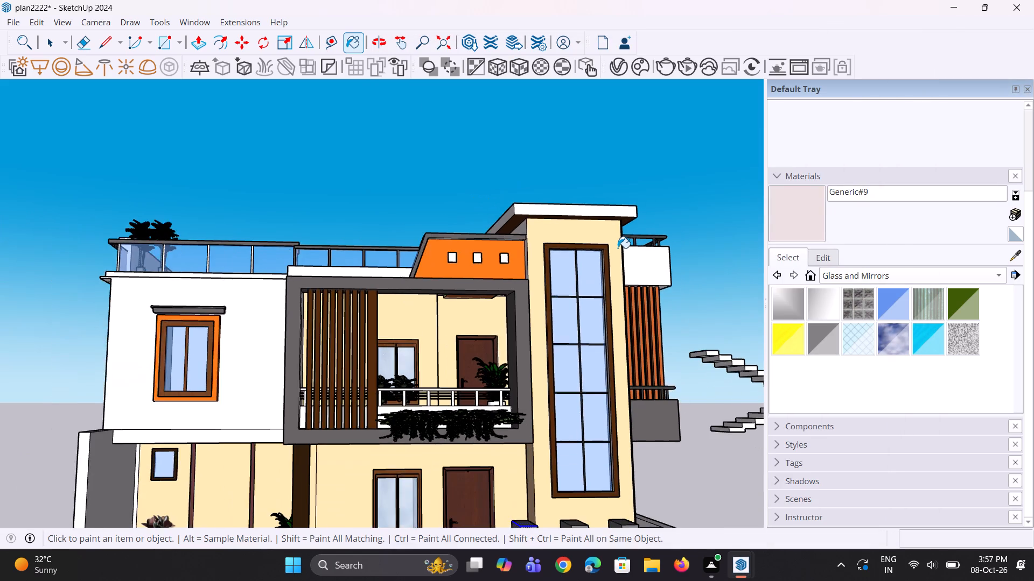
scroll(618, 248, down, 2)
middle_drag(618, 248, 603, 283)
click(617, 277)
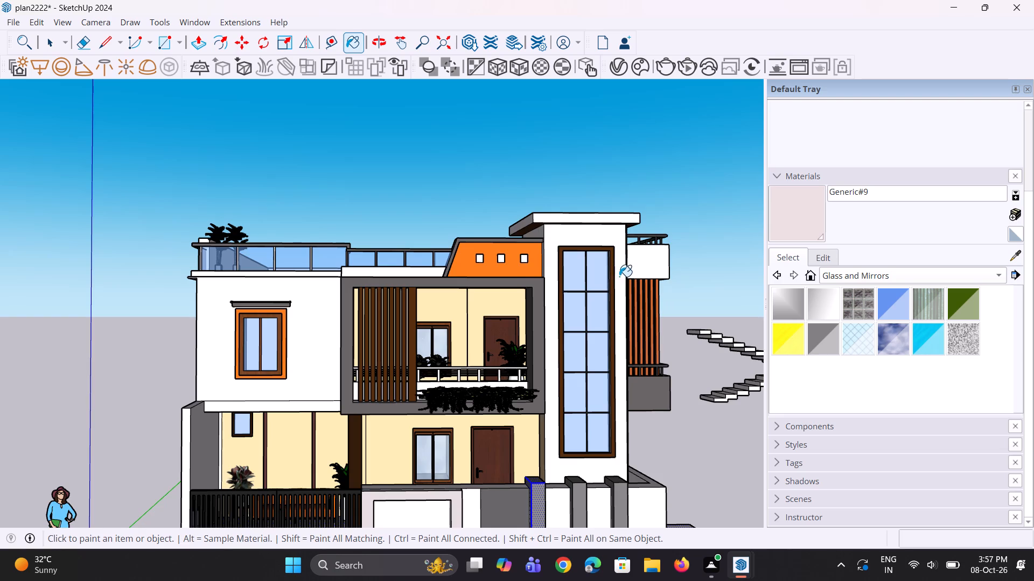
scroll(551, 296, down, 3)
middle_drag(438, 343, 402, 375)
click(375, 354)
middle_drag(340, 361, 356, 328)
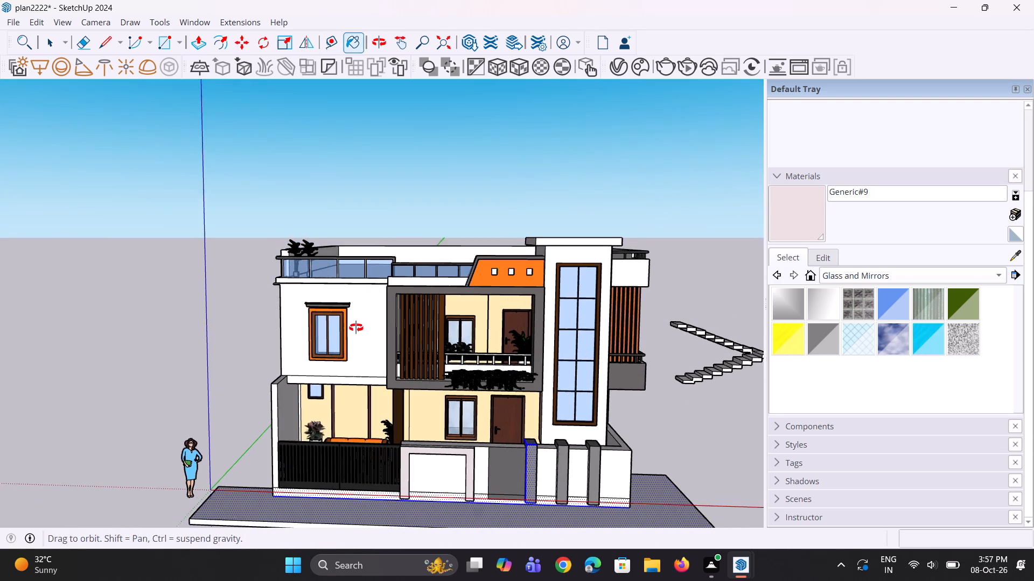
middle_drag(356, 328, 356, 327)
scroll(339, 370, up, 5)
double_click(333, 392)
Paint the house's side wall, the side boundary wall beside the gate, and the terrace parapet on that side with Generic#9.
scroll(340, 378, down, 7)
middle_drag(317, 372, 357, 382)
scroll(236, 417, up, 5)
middle_drag(303, 408, 338, 437)
click(334, 417)
click(329, 373)
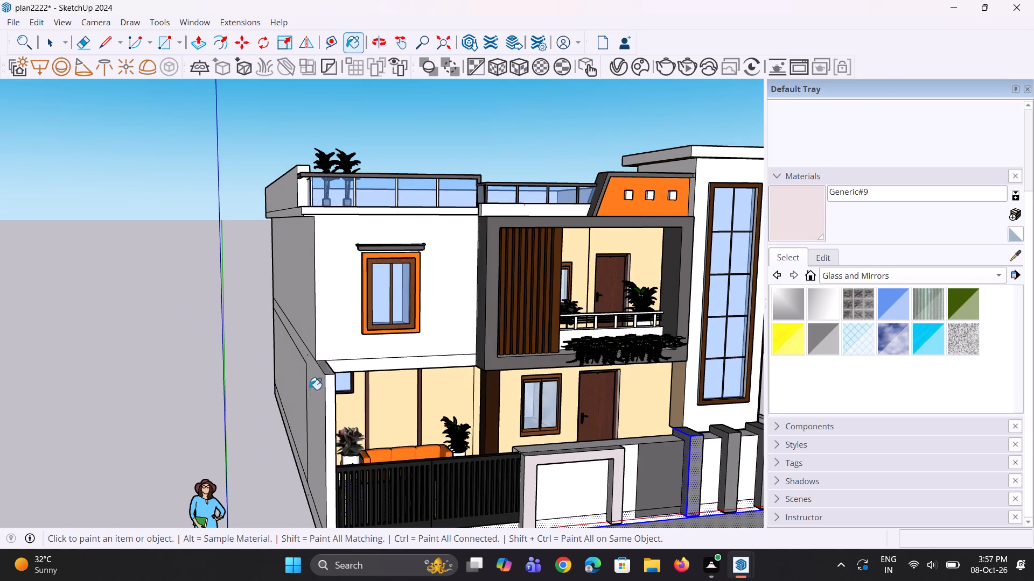
click(306, 396)
click(317, 406)
click(306, 275)
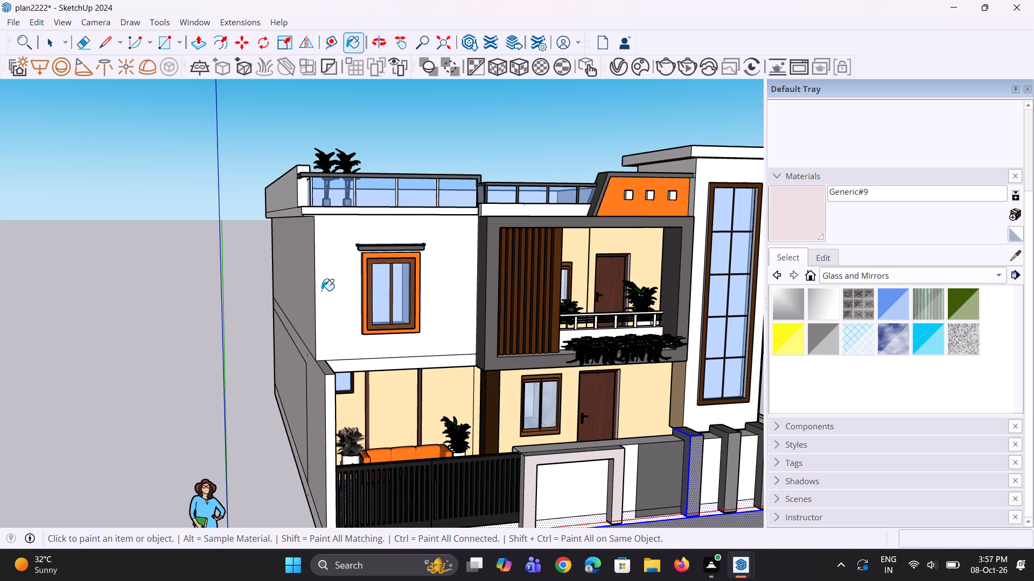
click(323, 290)
click(296, 195)
click(315, 214)
click(291, 213)
Paint the low wall under the short terrace railing, above the grey balcony frame, and its end face with Generic#9.
middle_drag(396, 224, 381, 227)
scroll(504, 214, up, 2)
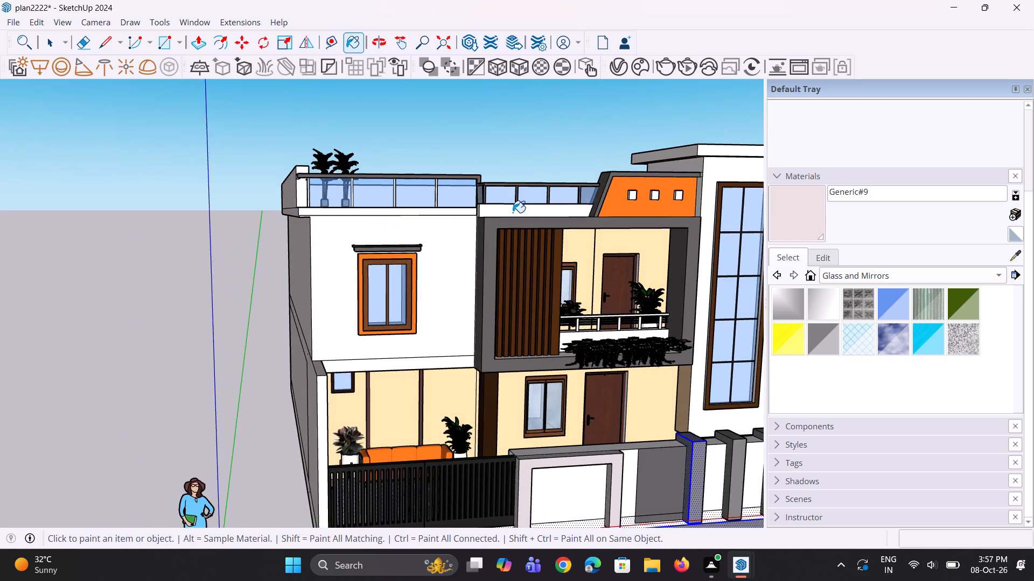
click(513, 212)
middle_drag(438, 222, 508, 218)
scroll(484, 209, up, 4)
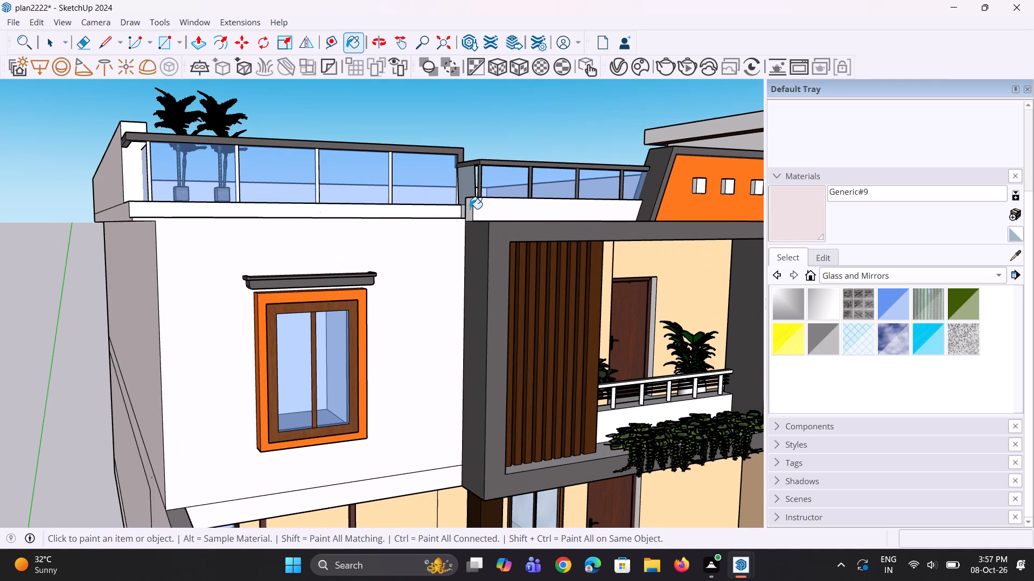
click(470, 209)
Paint the long side wall facing the detached stairs, including its parapet and both storeys, with Generic#9.
scroll(480, 256, down, 10)
middle_drag(642, 251, 609, 251)
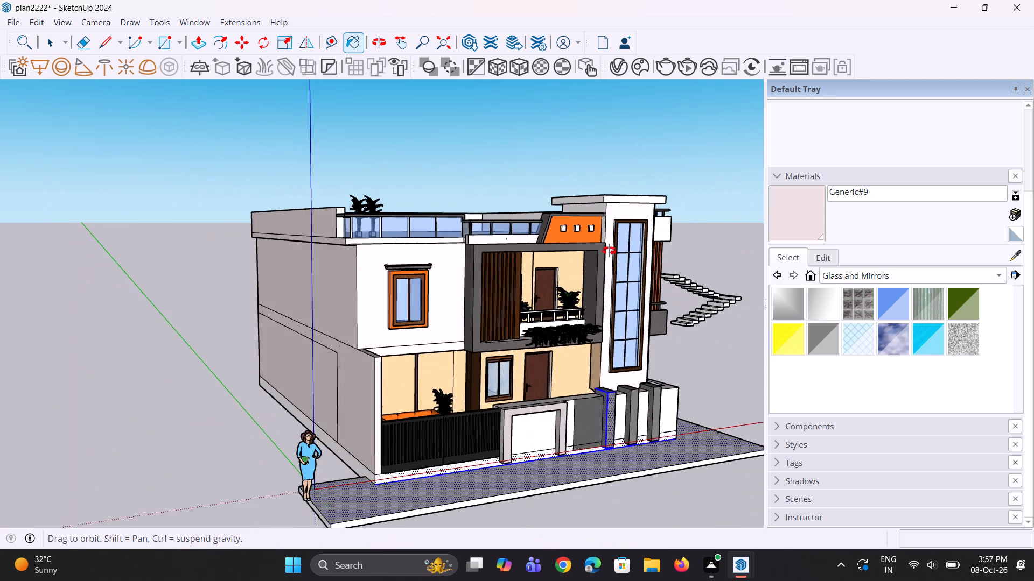
middle_drag(609, 251, 415, 252)
scroll(591, 228, down, 2)
middle_drag(696, 234, 695, 234)
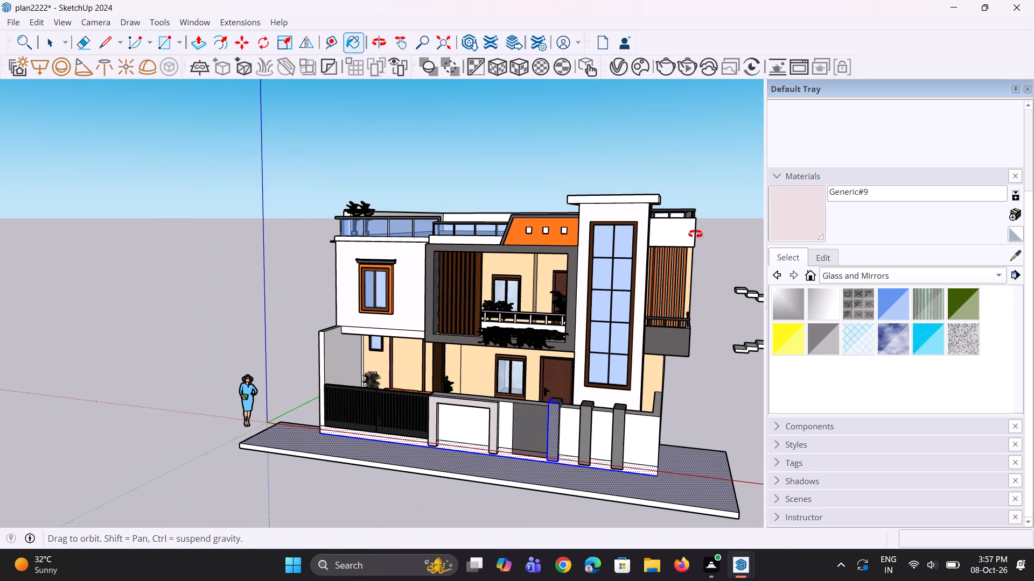
middle_drag(695, 234, 557, 241)
scroll(694, 264, down, 6)
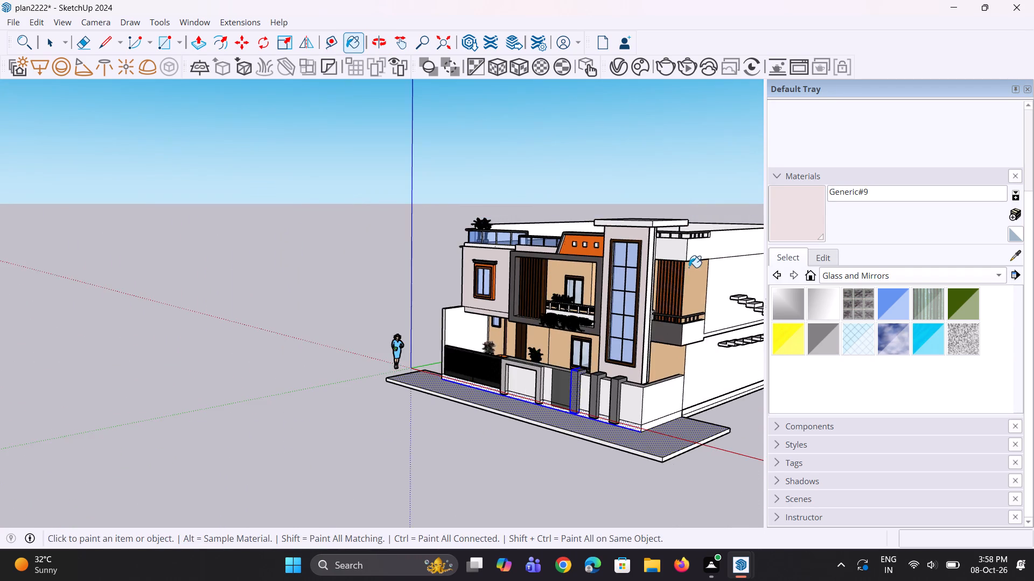
scroll(689, 267, down, 2)
click(729, 252)
click(721, 281)
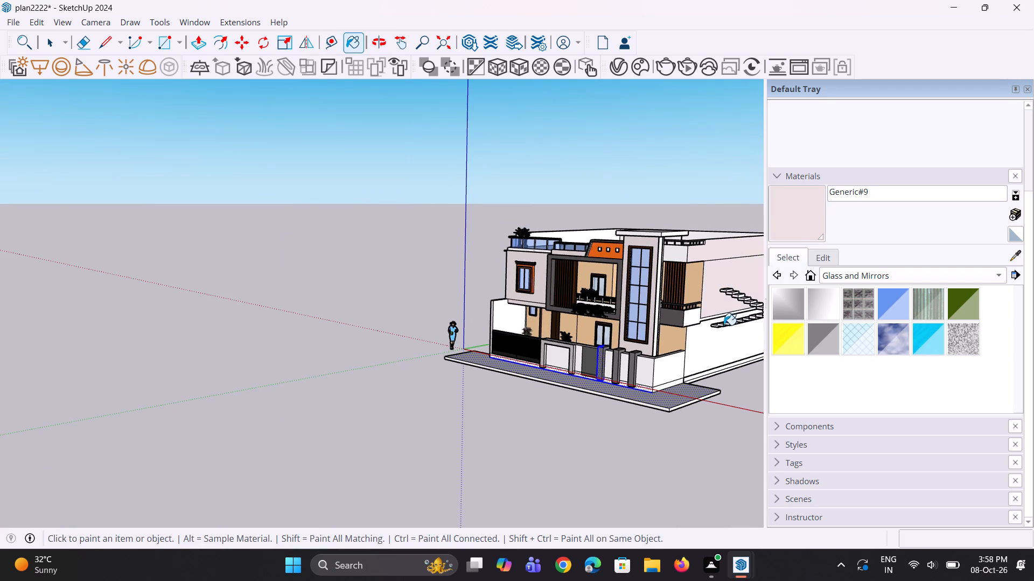
click(703, 345)
Paint the side face of the boundary wall at the window-tower corner and its adjoining front base with Generic#9.
middle_drag(676, 378, 690, 353)
scroll(669, 356, up, 3)
click(671, 368)
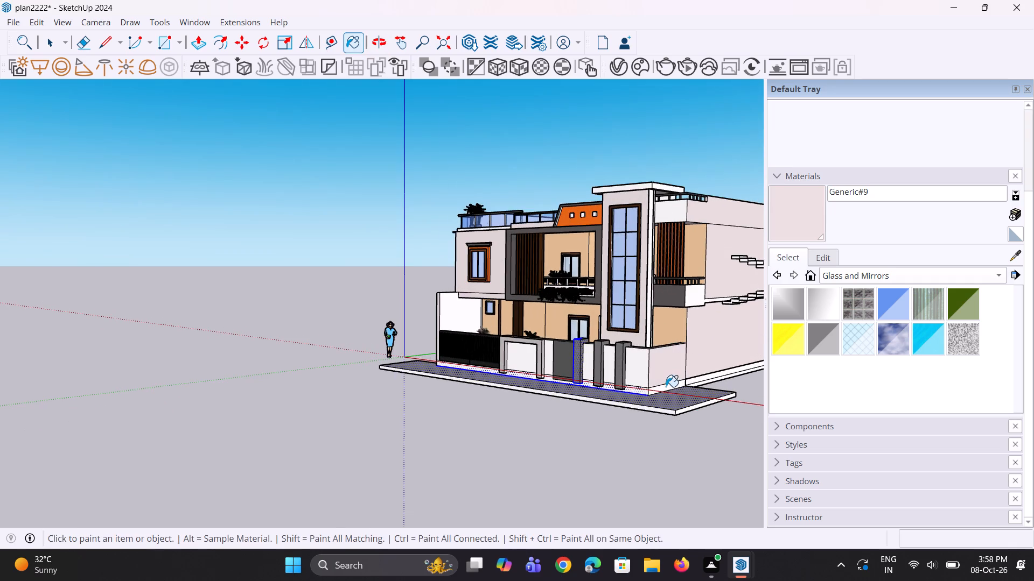
middle_drag(662, 388, 687, 353)
scroll(676, 375, up, 3)
click(669, 380)
click(633, 385)
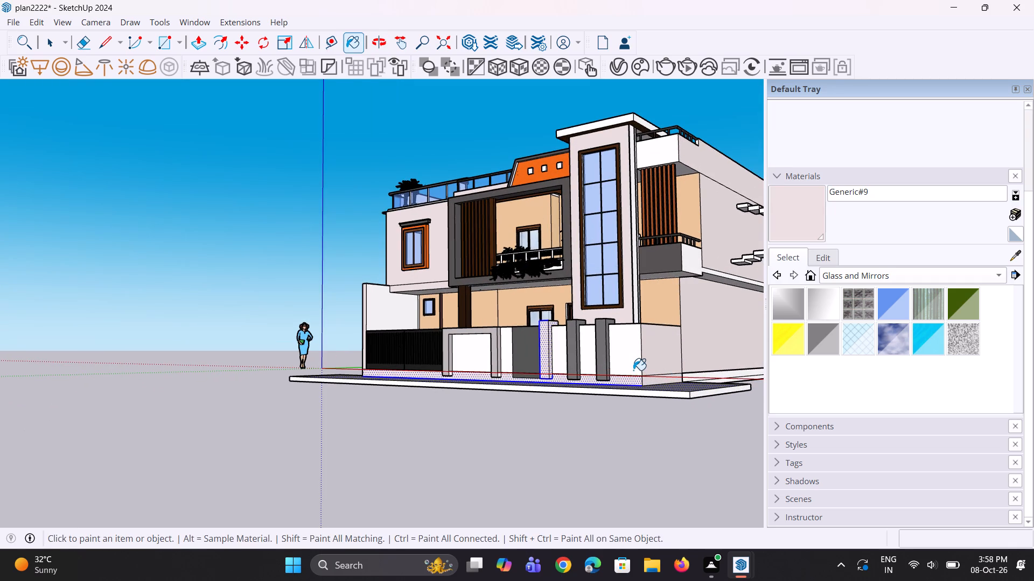
click(632, 367)
Clear the selection and paint the front boundary wall panels, one pillar, the framed panel and the strip below the gate with Generic#9.
middle_drag(608, 377, 726, 394)
scroll(619, 381, up, 6)
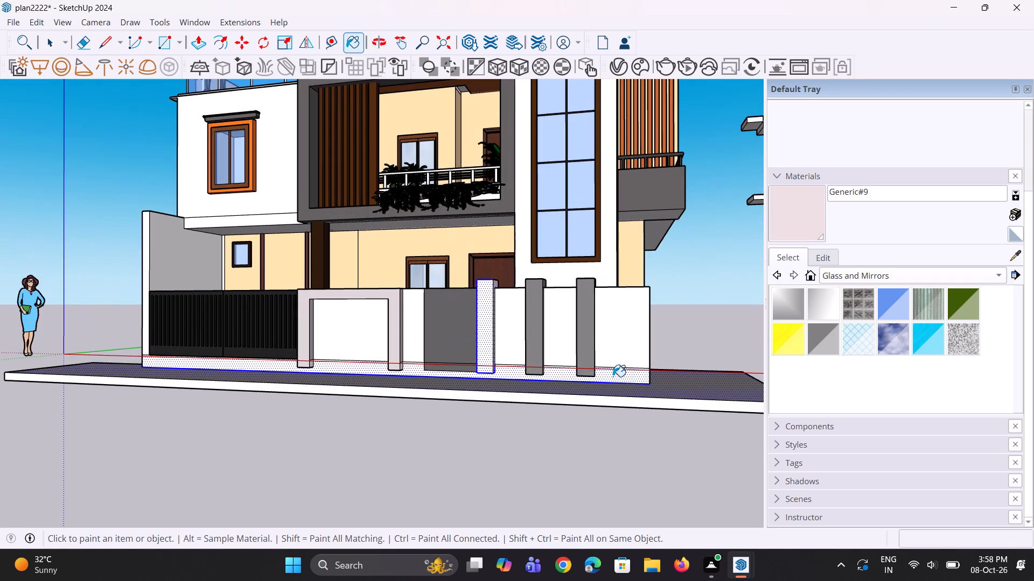
key(space)
key(space)
click(693, 329)
middle_drag(598, 355, 616, 370)
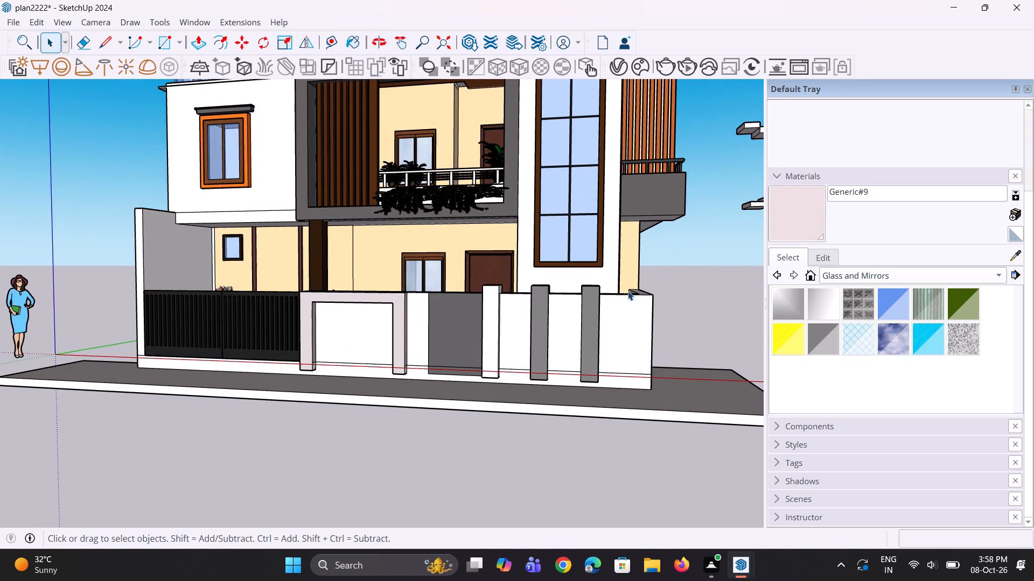
click(799, 226)
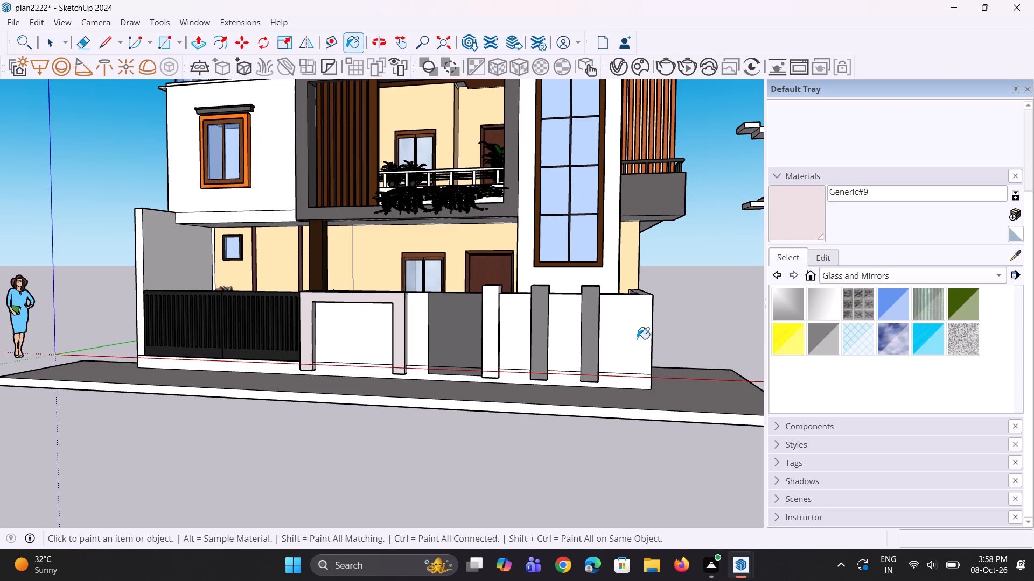
click(637, 339)
scroll(506, 364, up, 2)
click(513, 347)
click(578, 340)
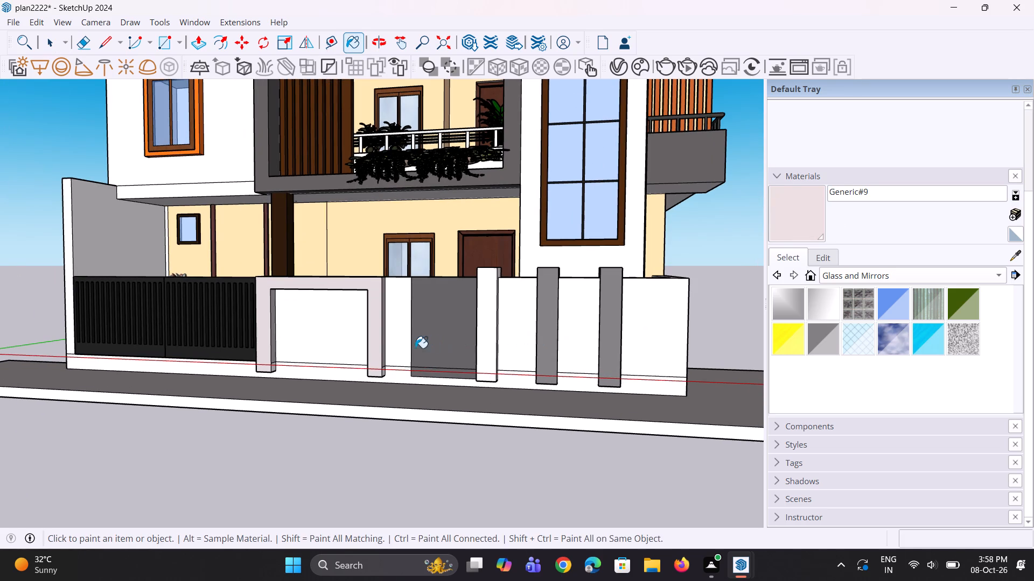
click(401, 342)
drag(339, 342, 347, 348)
middle_drag(327, 356, 378, 364)
scroll(213, 387, up, 2)
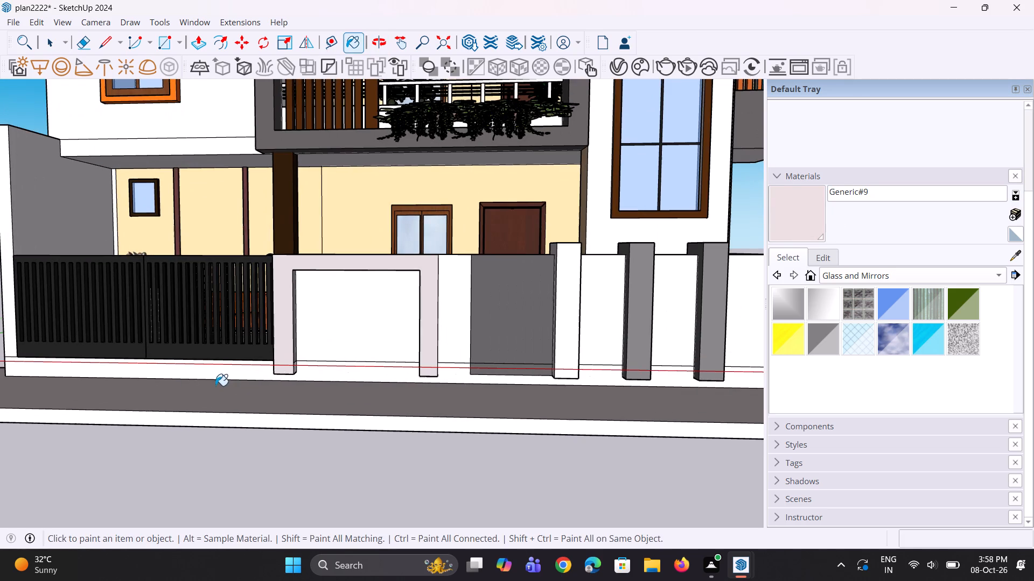
click(236, 375)
Examine the painted front facade, boundary wall and balcony for surfaces still missing a material.
scroll(263, 371, down, 8)
scroll(159, 357, up, 3)
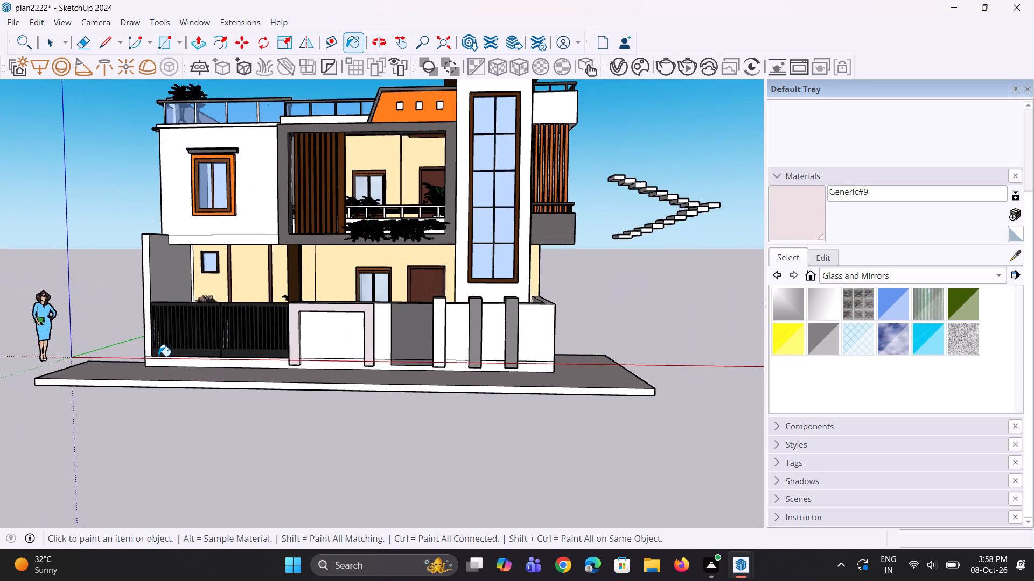
scroll(158, 356, up, 2)
middle_drag(289, 369, 323, 384)
scroll(346, 355, down, 3)
middle_drag(486, 344, 507, 344)
scroll(536, 304, down, 3)
middle_drag(527, 301, 521, 321)
scroll(551, 176, up, 2)
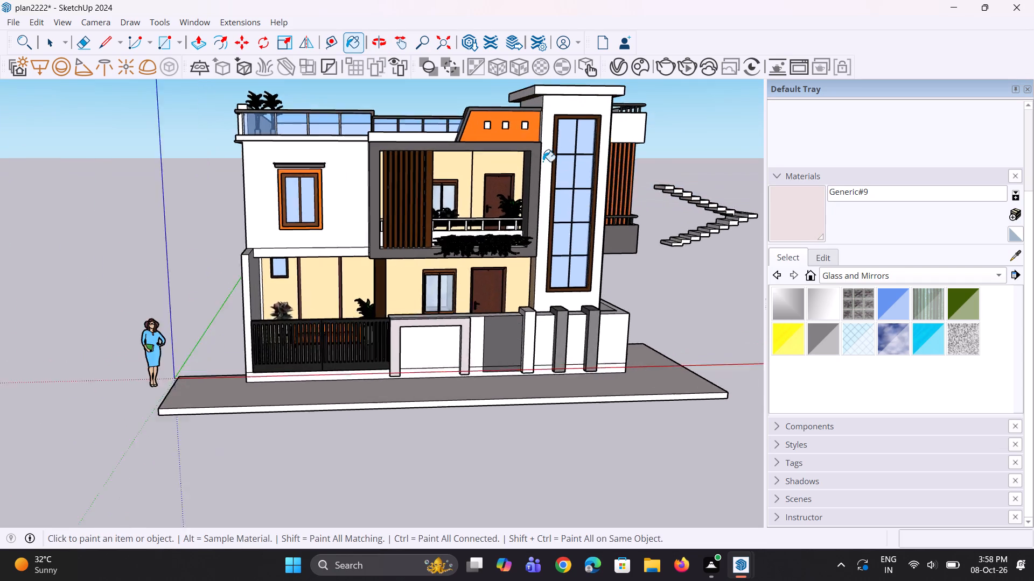
scroll(543, 161, up, 4)
middle_drag(550, 216, 477, 259)
scroll(477, 259, down, 2)
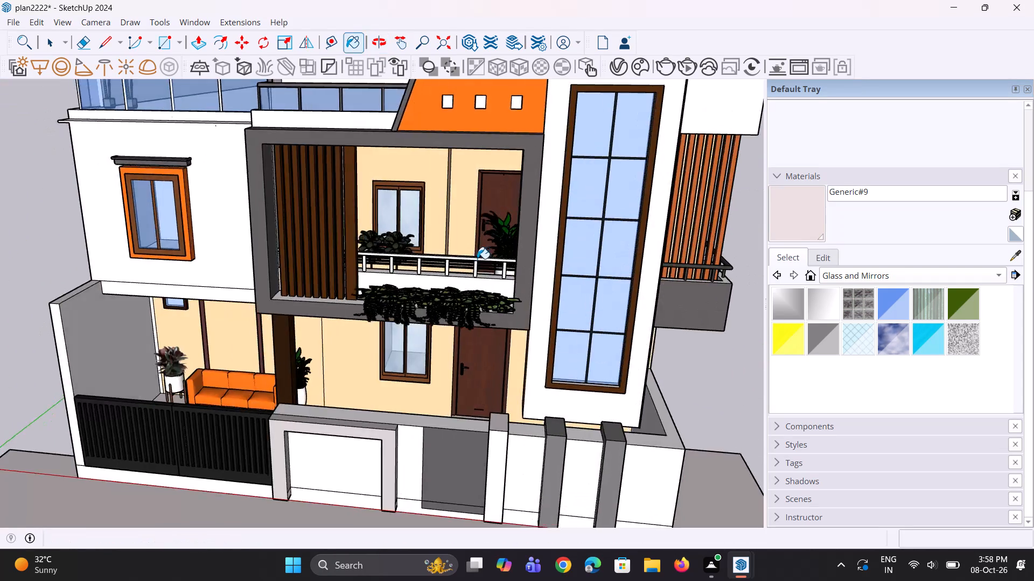
Paint the edges and top of the window tower's roof slab and the tower side below it with Generic#9.
scroll(477, 259, down, 6)
middle_drag(656, 195, 606, 263)
scroll(592, 182, up, 2)
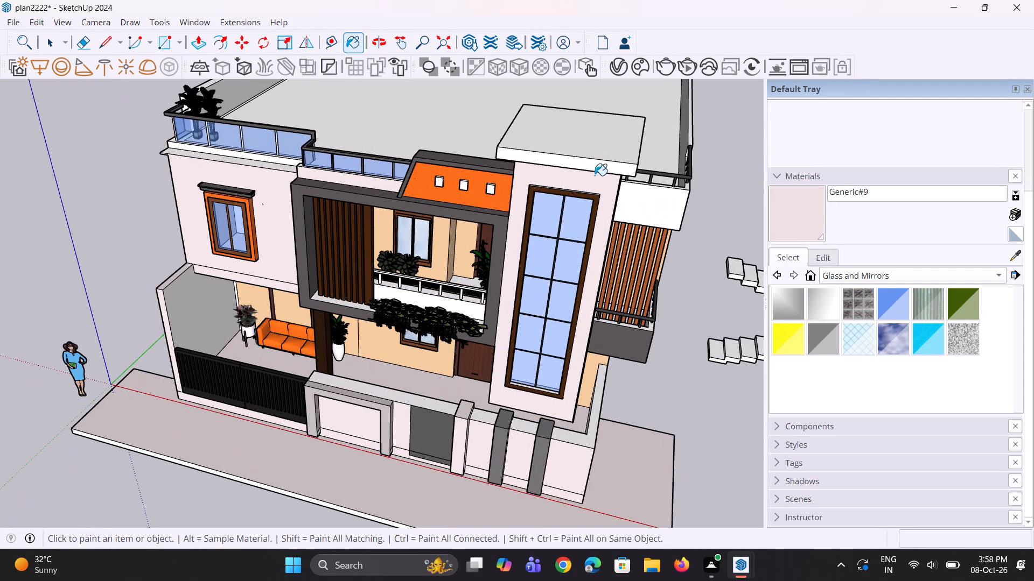
double_click(600, 168)
middle_drag(569, 182, 747, 158)
scroll(482, 147, up, 2)
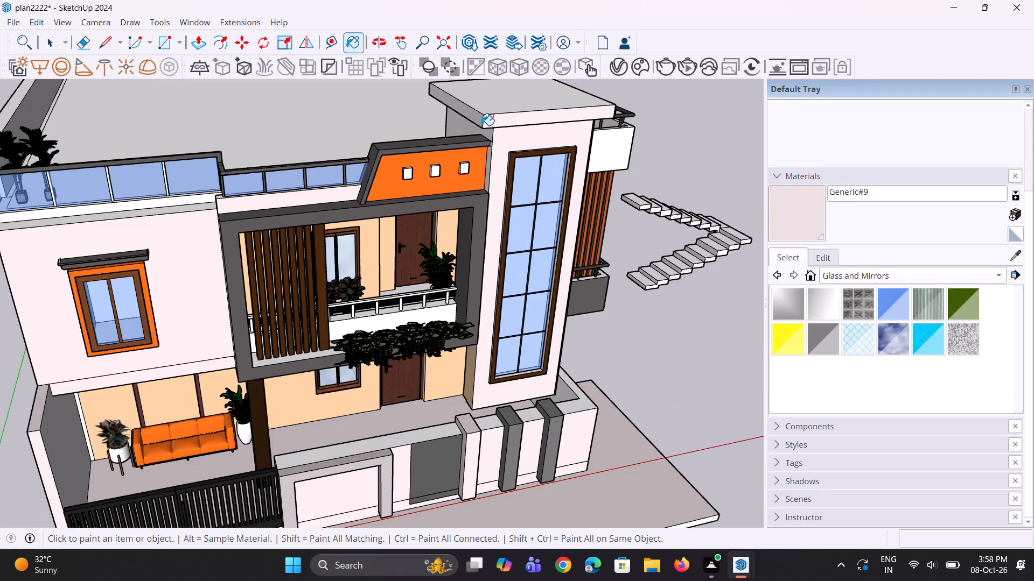
click(479, 120)
click(502, 108)
scroll(499, 182, down, 4)
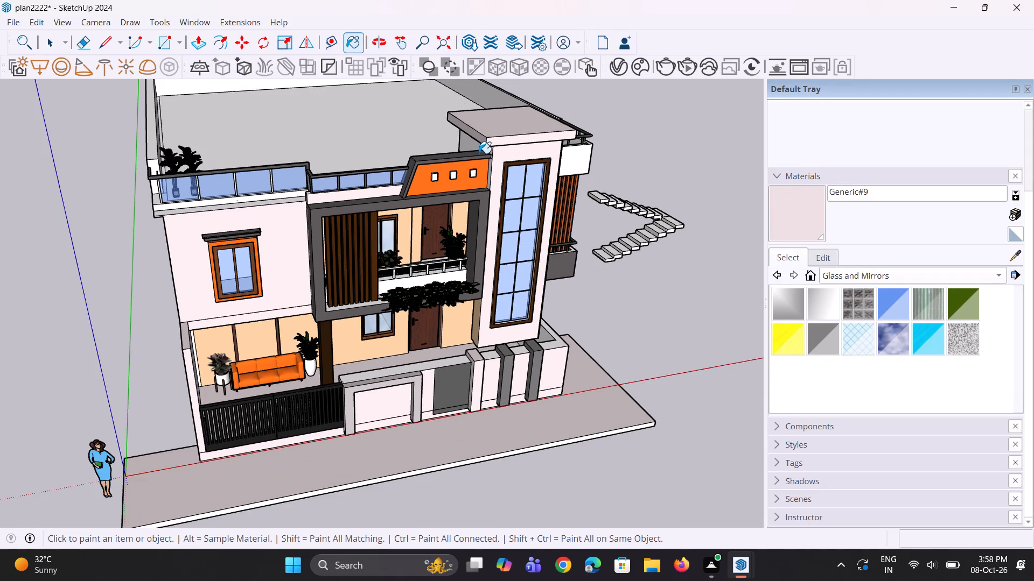
scroll(476, 147, up, 3)
click(472, 143)
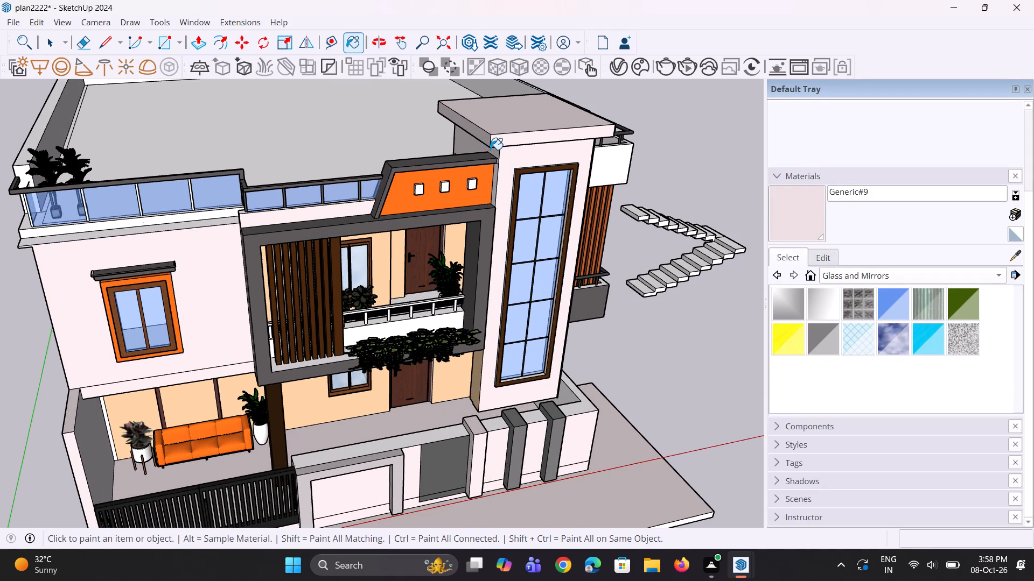
scroll(484, 149, up, 2)
click(473, 144)
Paint the remaining faces of the low wall above the balcony frame and the adjoining ledge under the glass terrace railing with Generic#9.
click(297, 229)
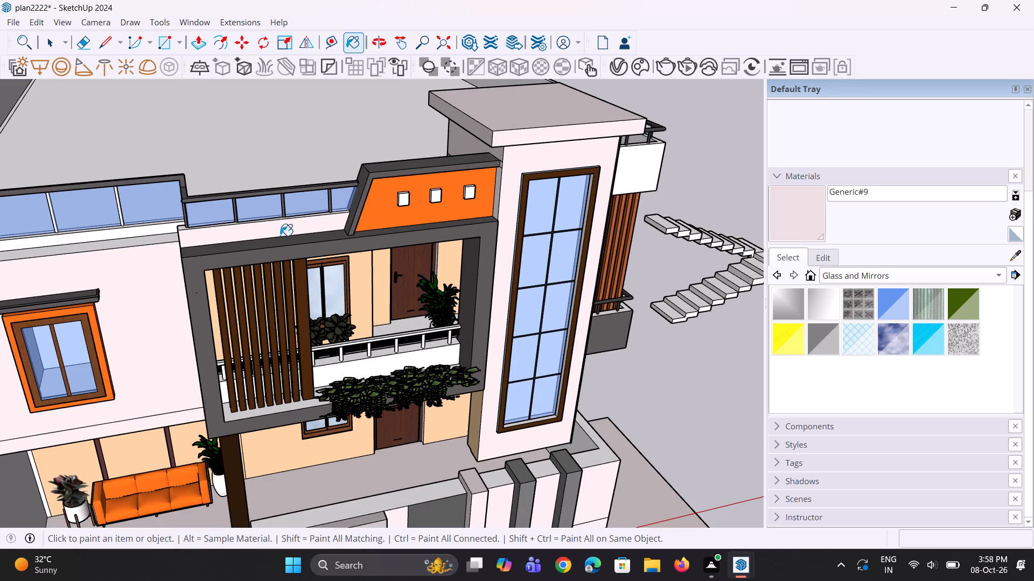
middle_drag(239, 256, 313, 230)
scroll(233, 224, up, 6)
middle_drag(226, 259, 266, 259)
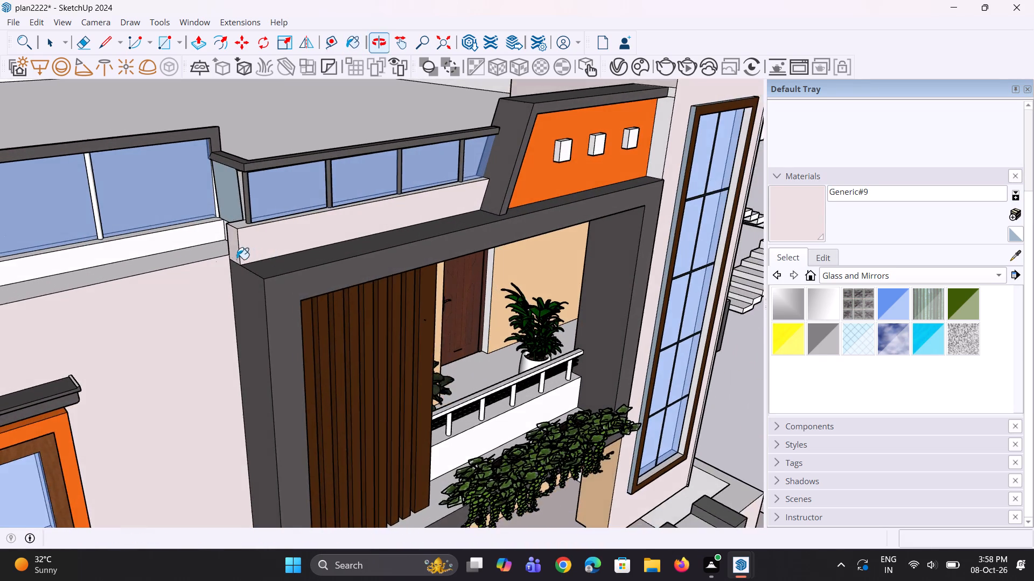
scroll(232, 261, up, 2)
click(234, 241)
double_click(241, 217)
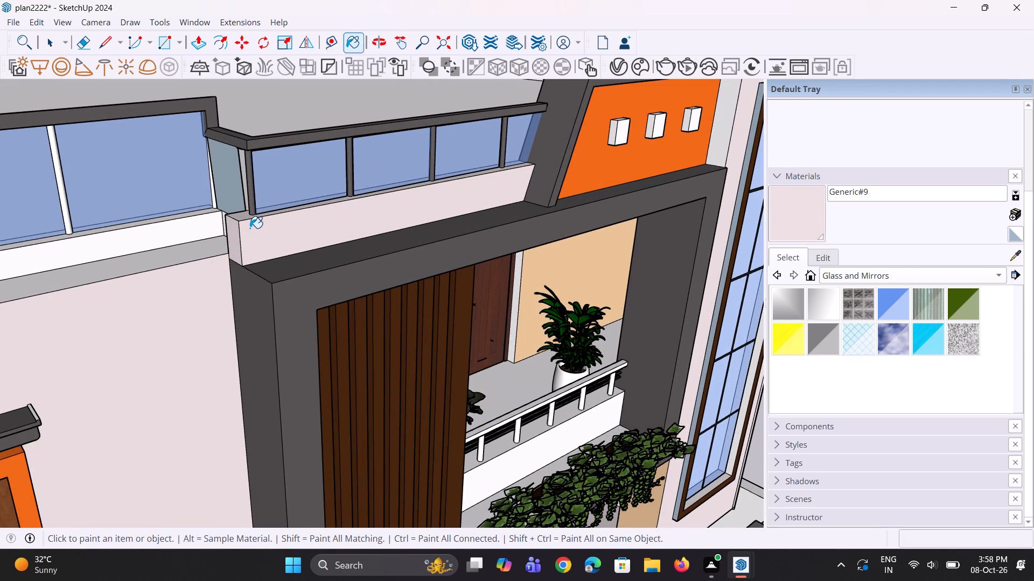
scroll(236, 230, down, 5)
click(208, 234)
double_click(209, 234)
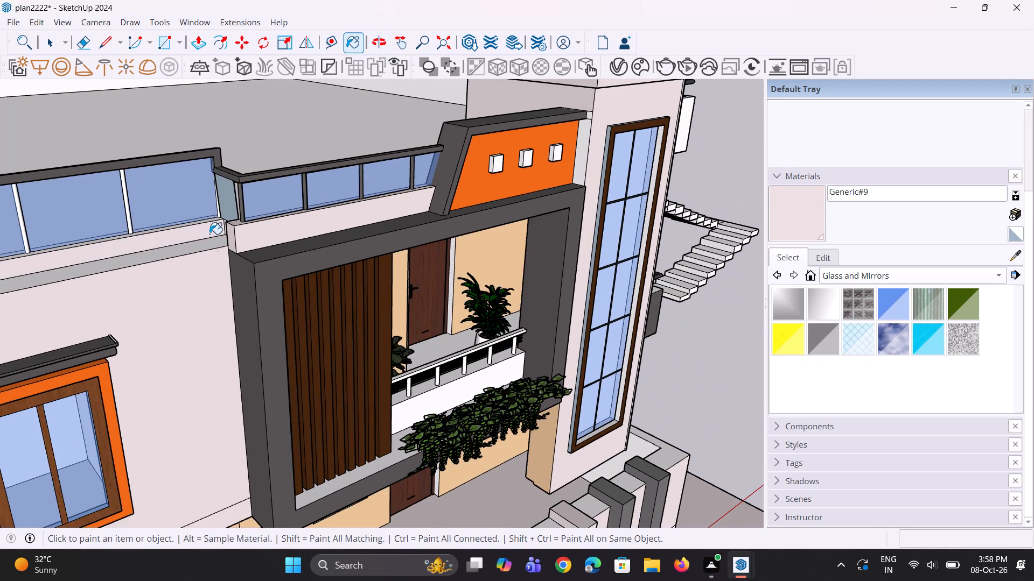
Paint the ledge under the glass terrace railing and the upper front wall with Generic#9.
double_click(207, 246)
scroll(228, 247, down, 8)
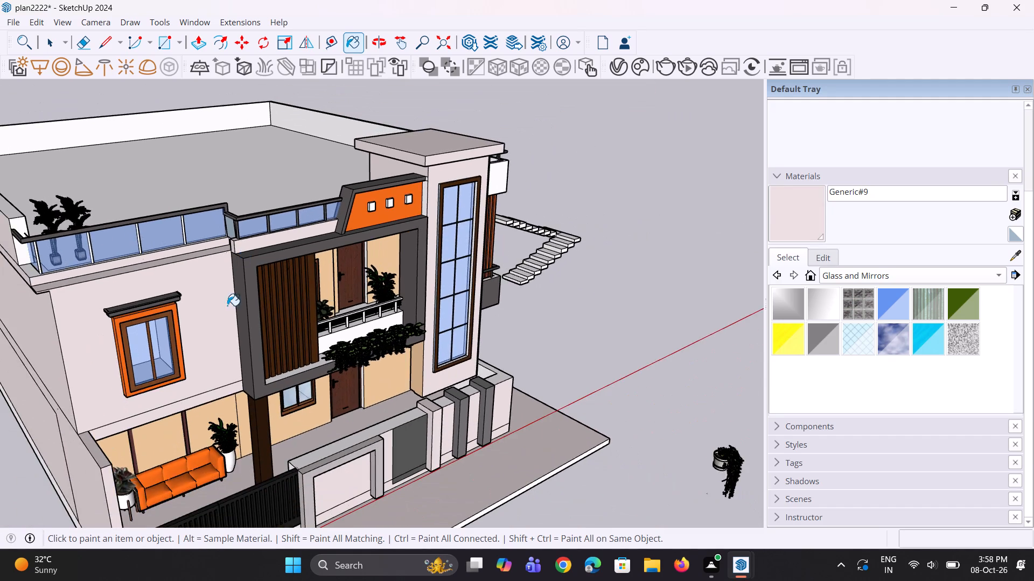
middle_drag(227, 307, 195, 303)
double_click(187, 303)
Sample dark grey Generic#2 from the side balcony's front face and paint the front of the parapet band above that balcony.
scroll(193, 306, down, 3)
middle_drag(476, 283, 473, 276)
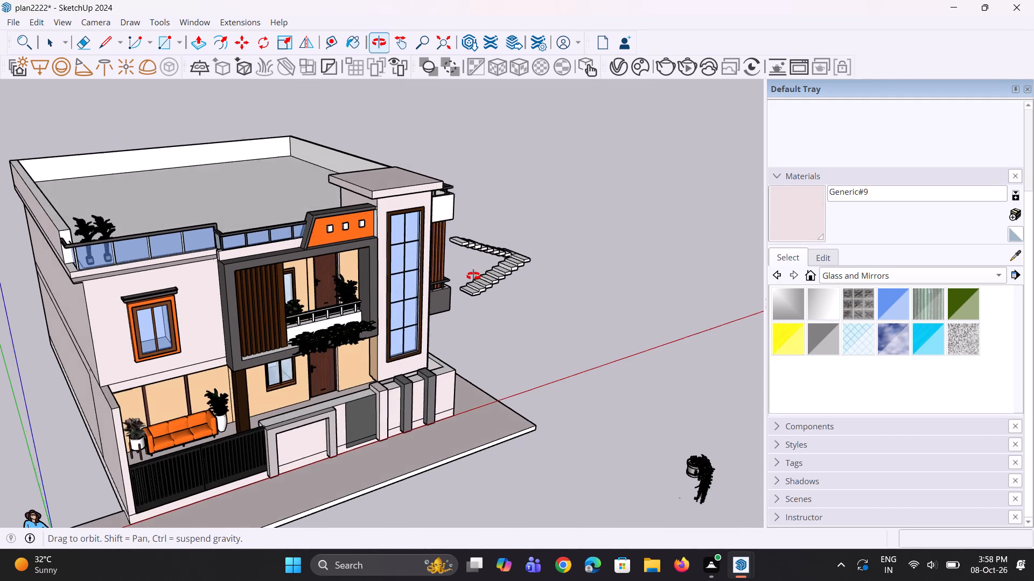
middle_drag(473, 276, 361, 276)
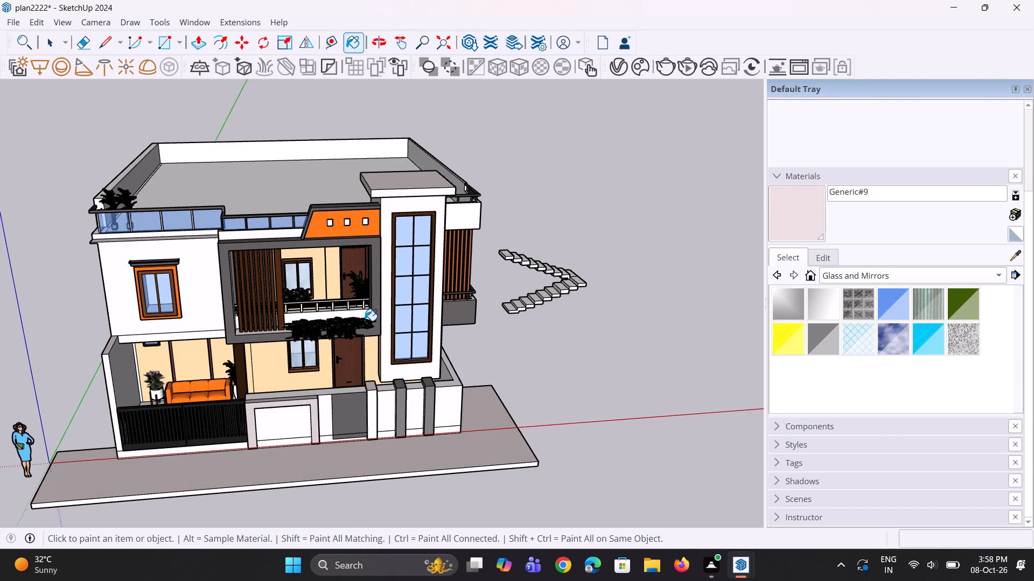
scroll(365, 321, down, 3)
middle_drag(380, 314, 156, 299)
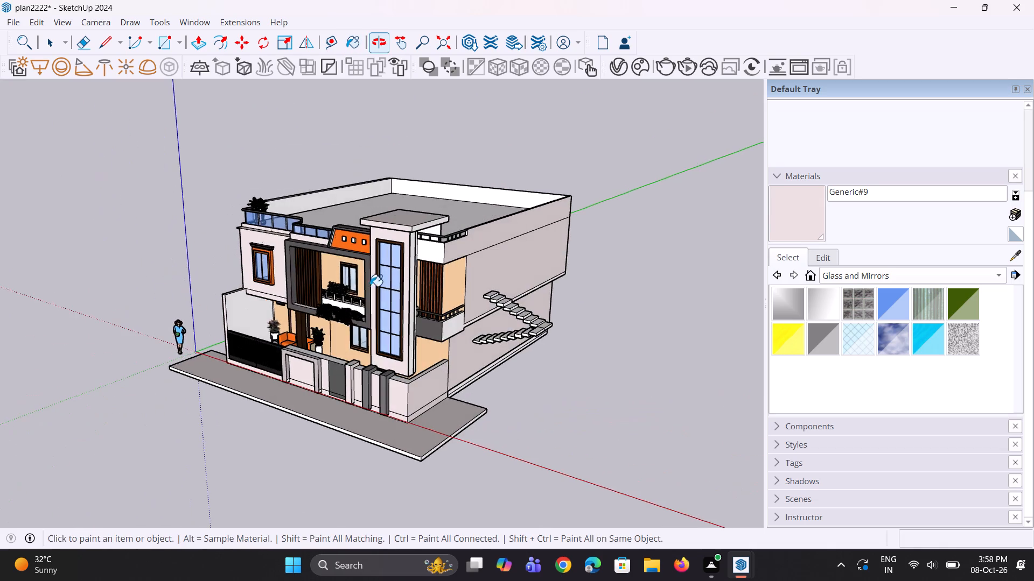
scroll(414, 281, up, 6)
middle_drag(437, 332, 444, 321)
scroll(463, 351, down, 1)
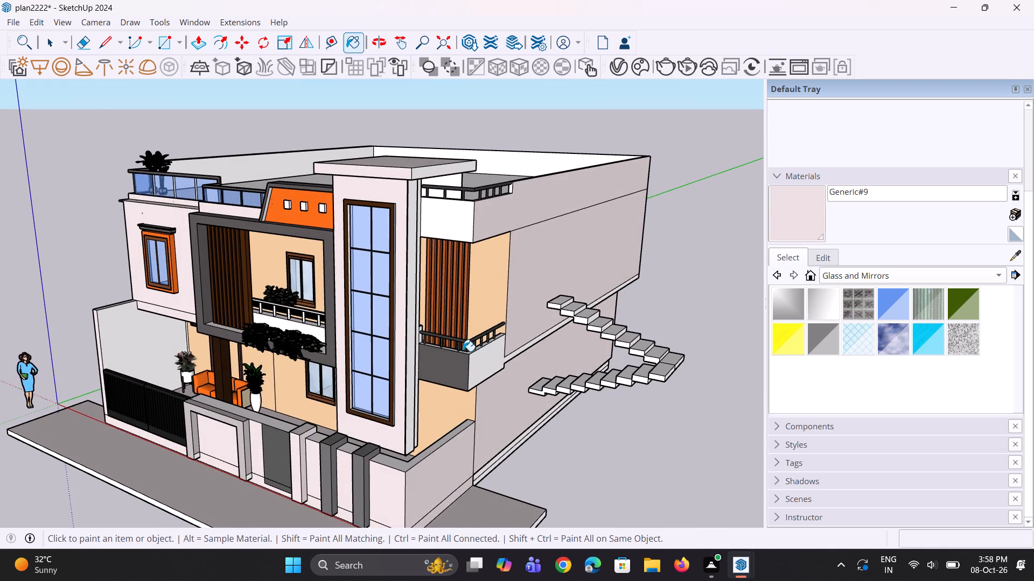
scroll(463, 351, down, 2)
middle_drag(486, 347, 501, 340)
click(480, 362)
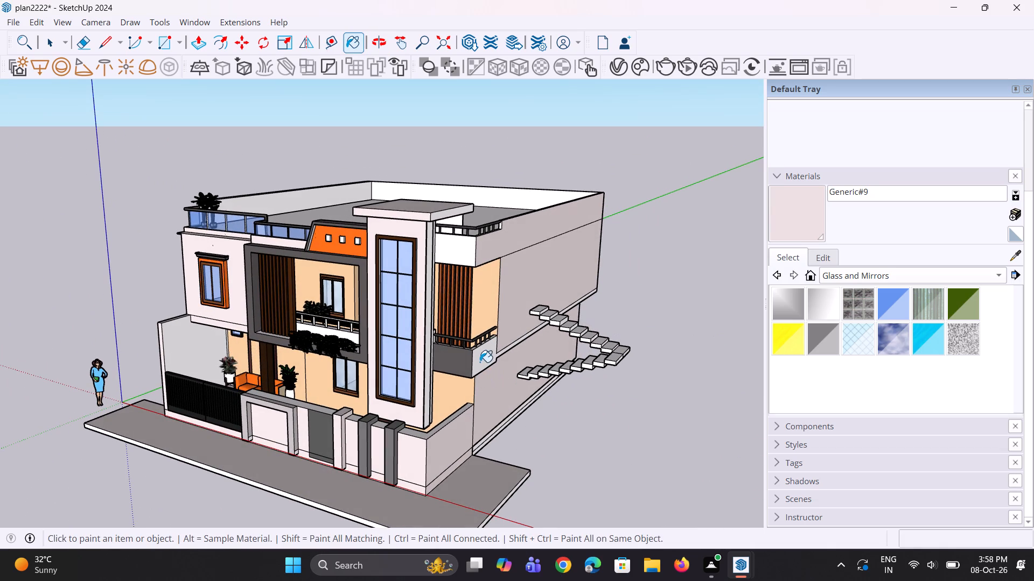
click(1012, 256)
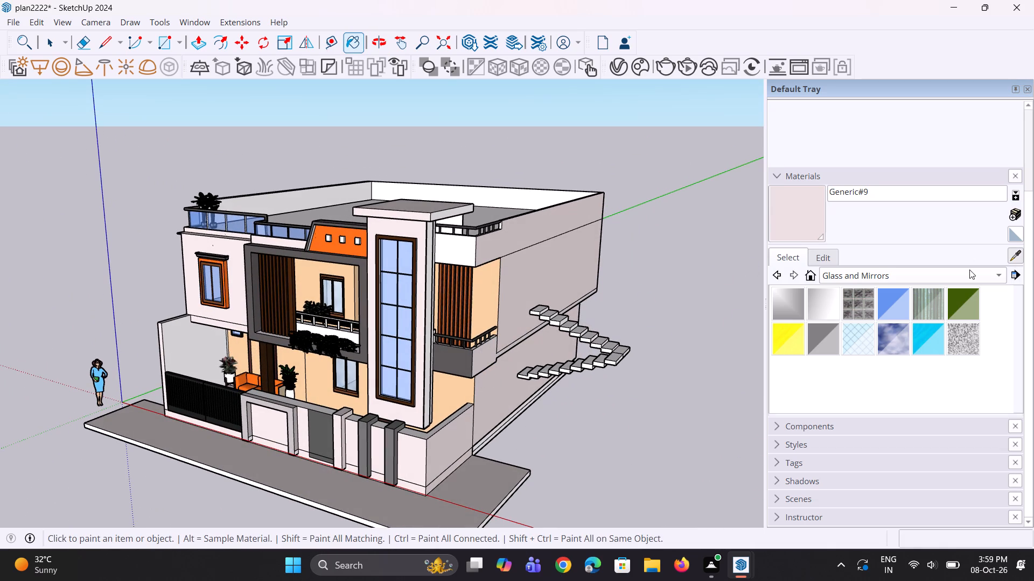
click(462, 360)
scroll(474, 231, up, 3)
click(463, 266)
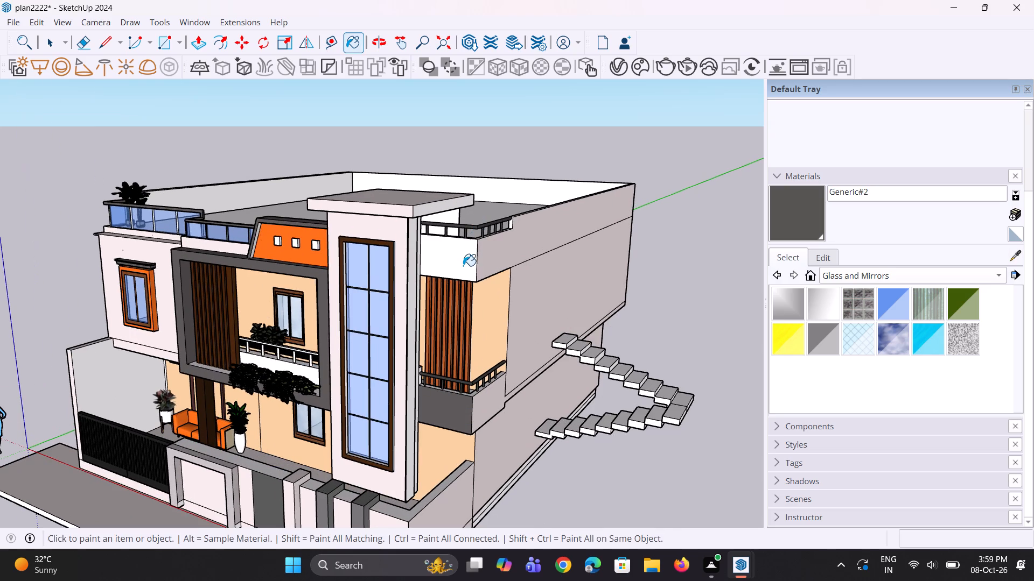
Separate the parapet band's side end from the long side wall with a vertical line about 2' 8 7/16" long and paint it Generic#2.
middle_drag(508, 257, 468, 258)
scroll(482, 356, down, 3)
middle_drag(456, 357, 429, 335)
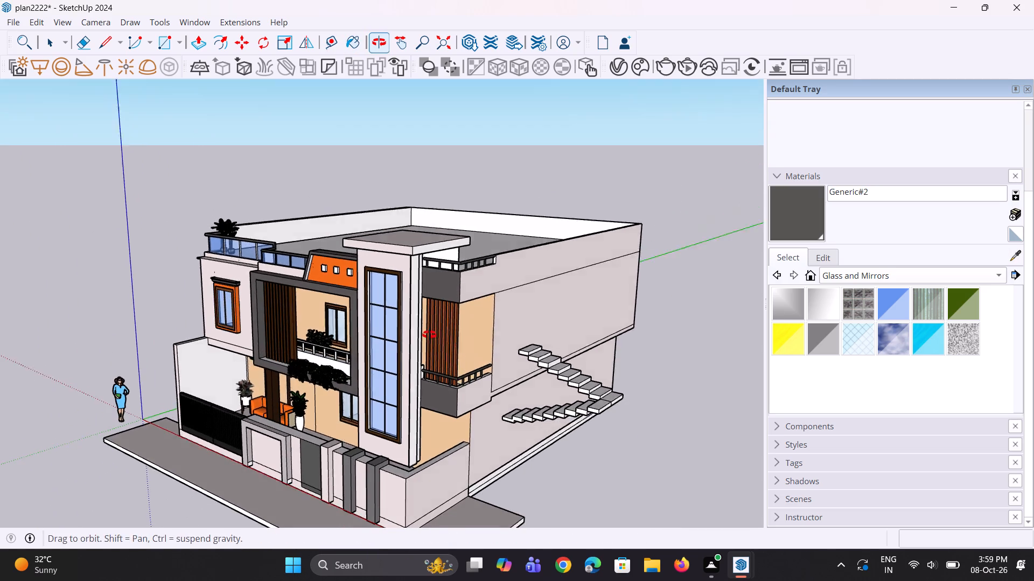
middle_drag(429, 335, 418, 335)
key(l)
scroll(515, 301, up, 5)
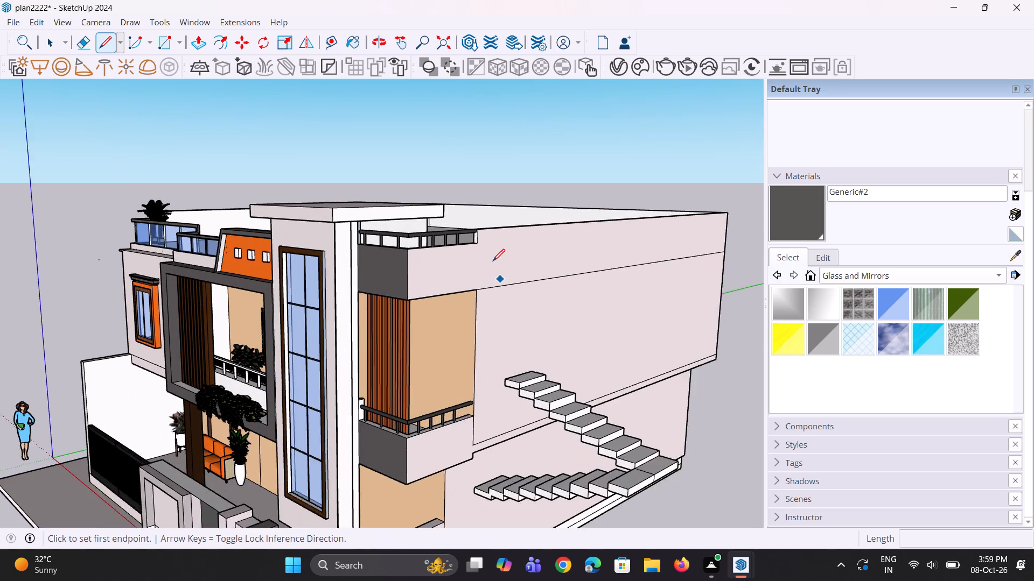
click(476, 292)
click(473, 243)
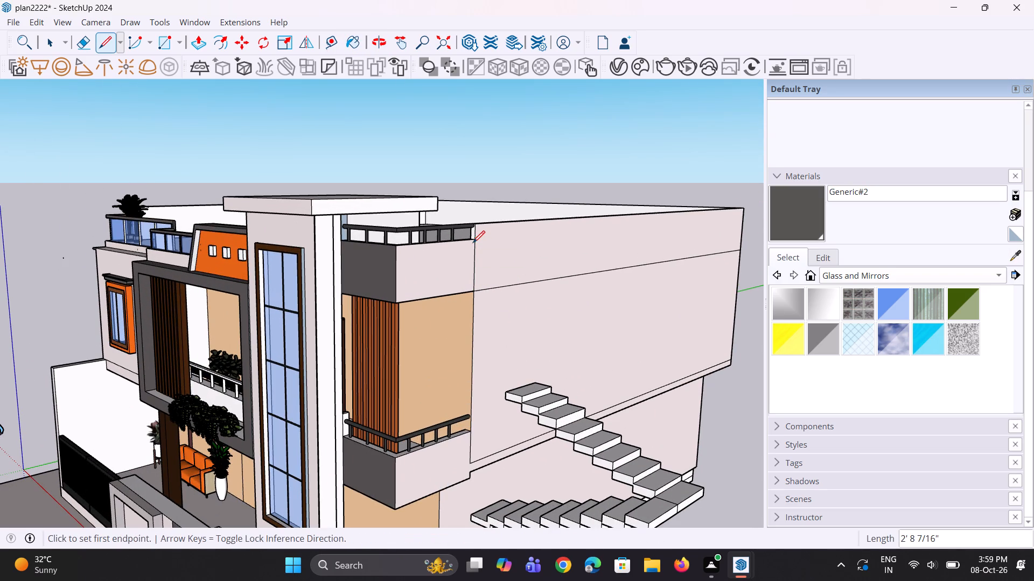
key(space)
click(790, 226)
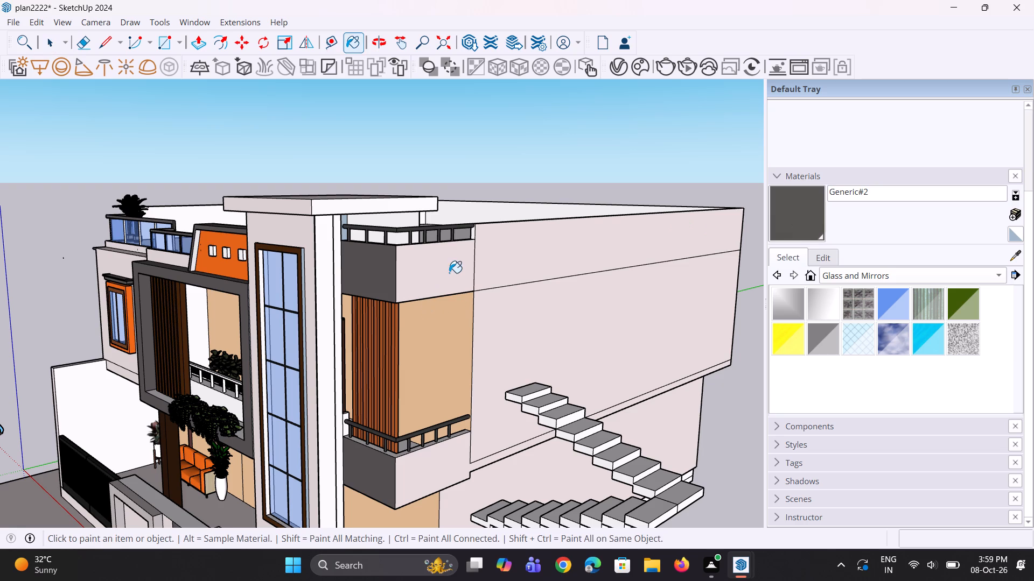
click(449, 273)
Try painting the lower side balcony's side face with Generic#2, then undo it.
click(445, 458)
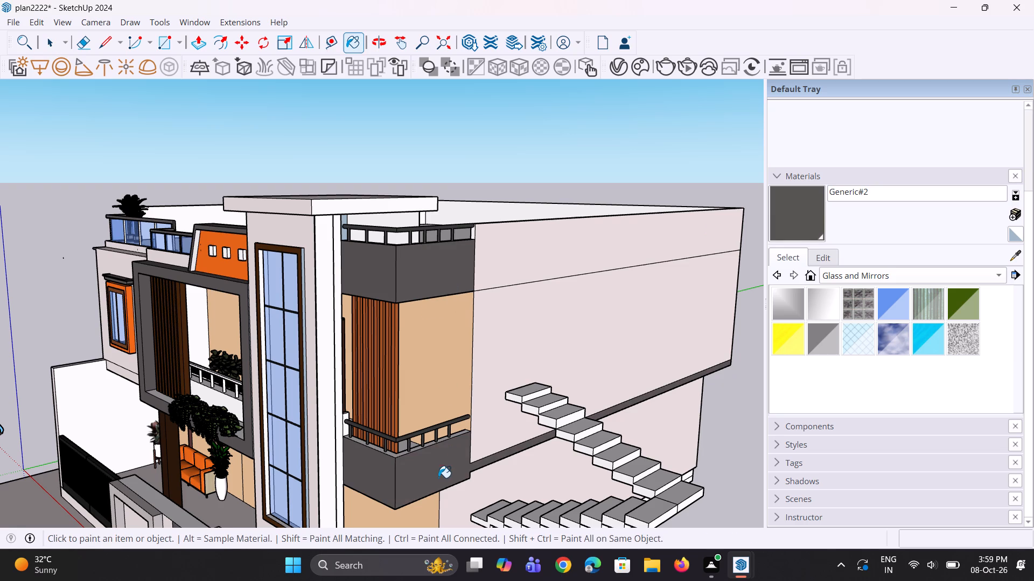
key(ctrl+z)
Close off the lower balcony's side face from the wall strip with a 6" vertical line and paint the face Generic#2.
scroll(462, 495, up, 2)
key(l)
scroll(474, 491, up, 4)
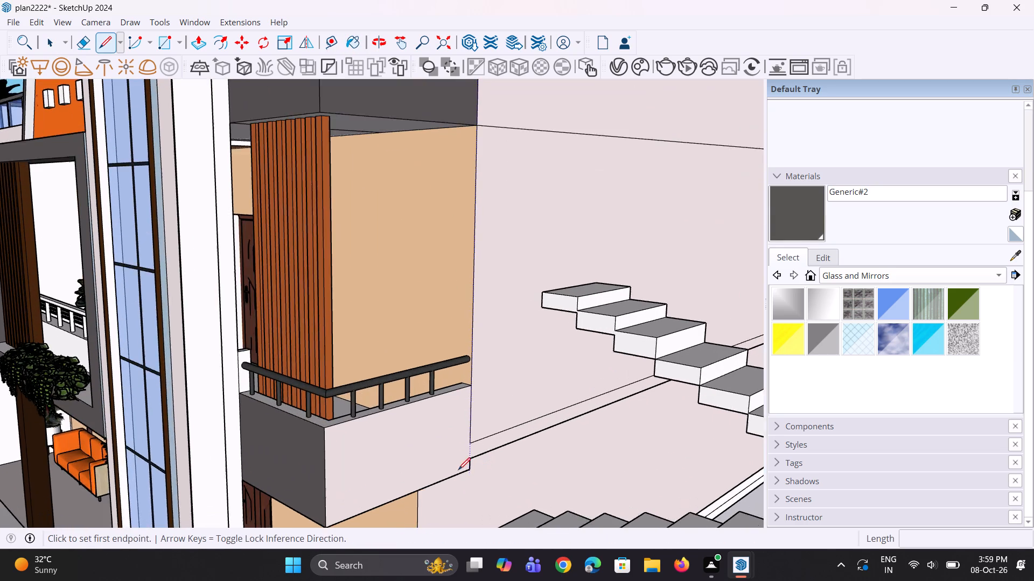
click(474, 458)
click(470, 440)
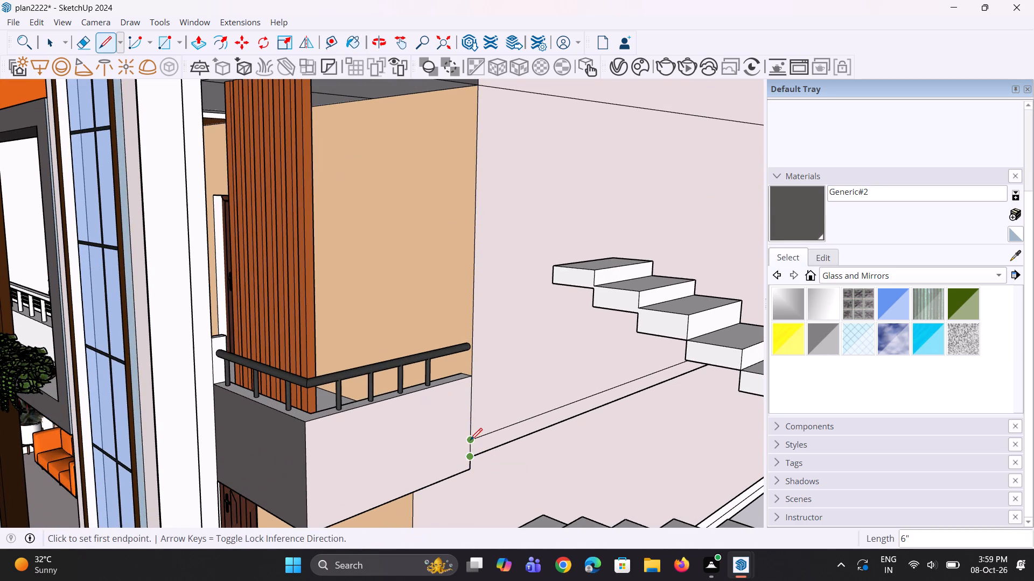
key(space)
drag(799, 223, 794, 228)
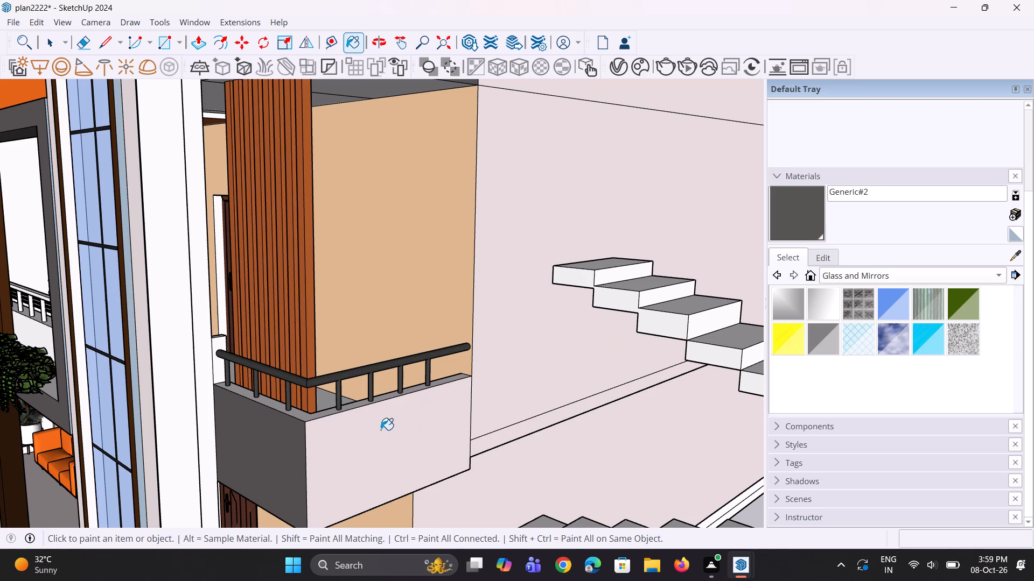
click(381, 430)
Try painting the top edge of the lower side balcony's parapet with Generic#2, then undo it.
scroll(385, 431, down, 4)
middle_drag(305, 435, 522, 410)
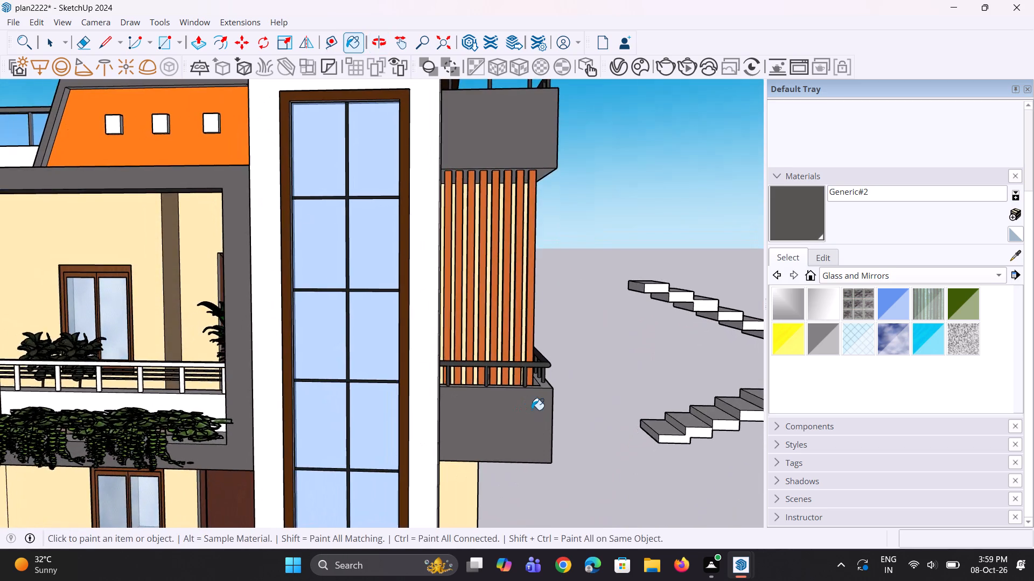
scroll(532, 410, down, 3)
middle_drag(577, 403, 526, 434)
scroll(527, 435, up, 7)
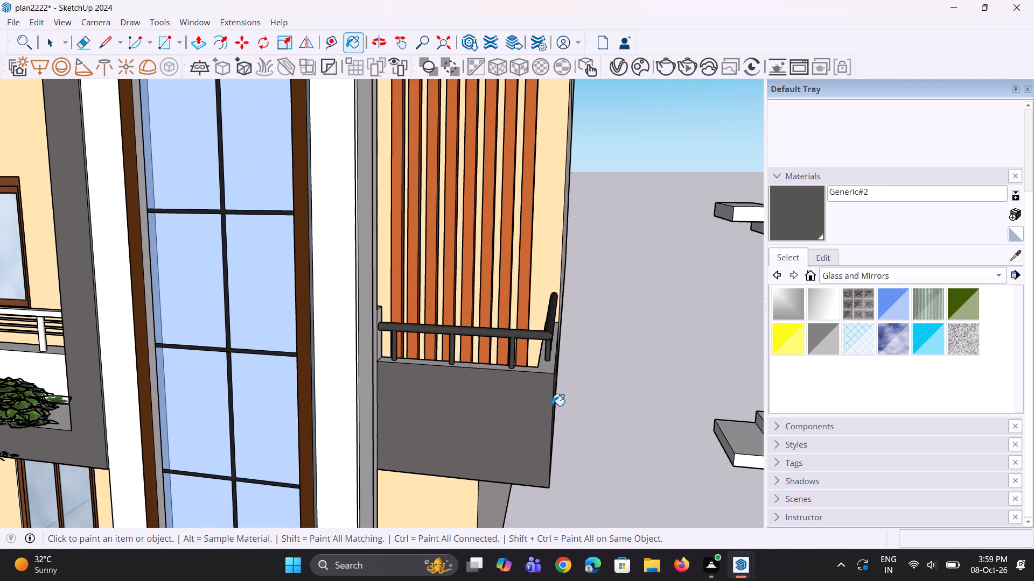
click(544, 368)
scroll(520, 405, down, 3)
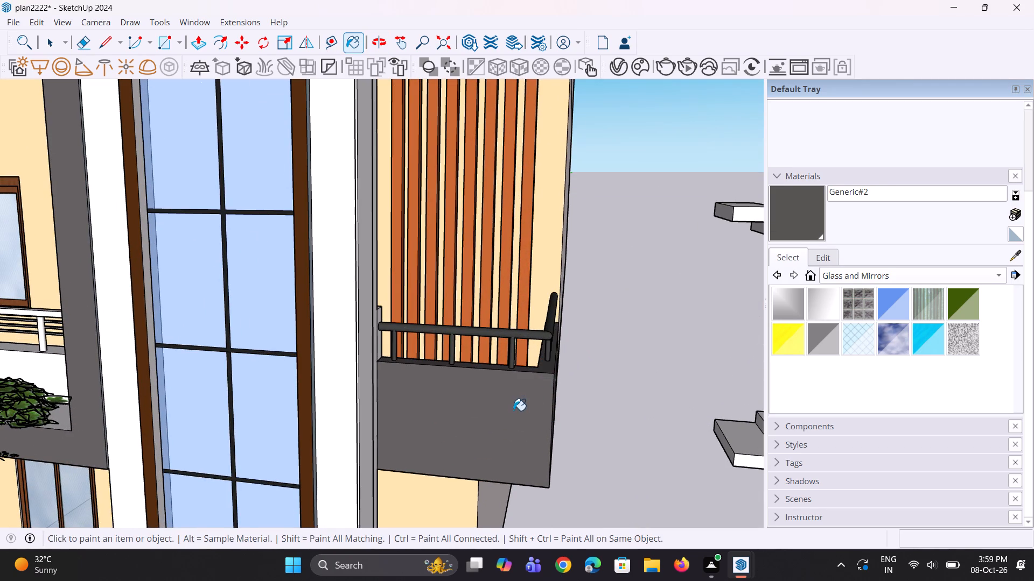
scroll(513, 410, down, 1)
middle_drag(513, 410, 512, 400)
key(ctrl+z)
Sample Generic#9 from the window tower and paint the top edges of the upper and lower side balcony parapets.
scroll(477, 406, down, 3)
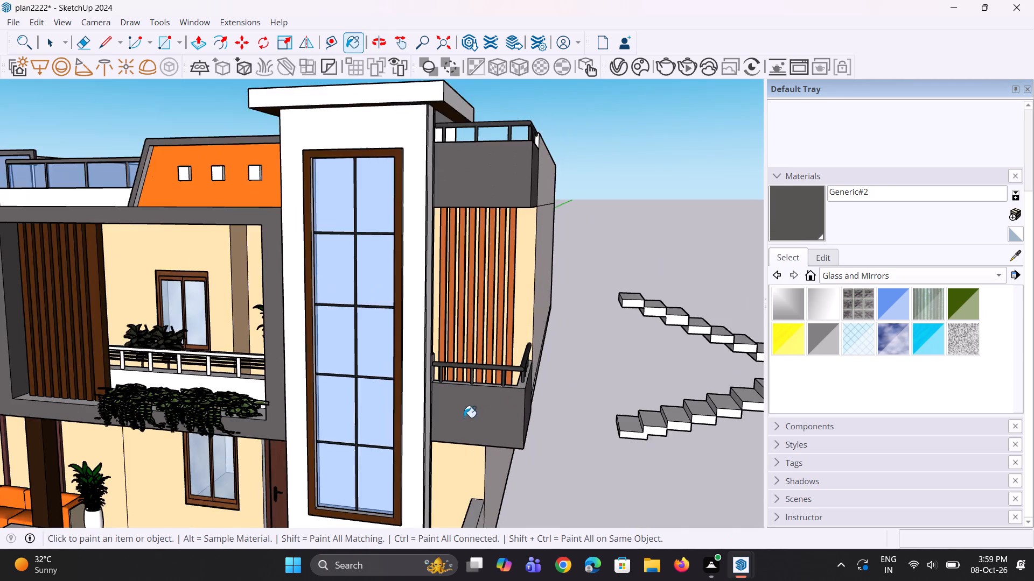
scroll(464, 417, down, 3)
middle_drag(523, 302, 518, 450)
scroll(500, 427, up, 2)
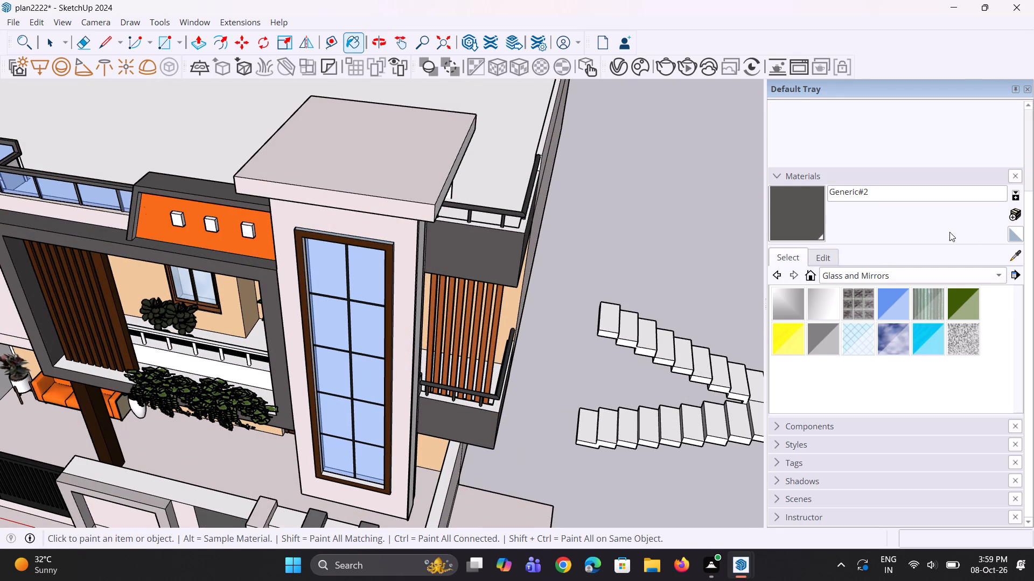
click(1013, 259)
click(413, 278)
scroll(507, 229, up, 3)
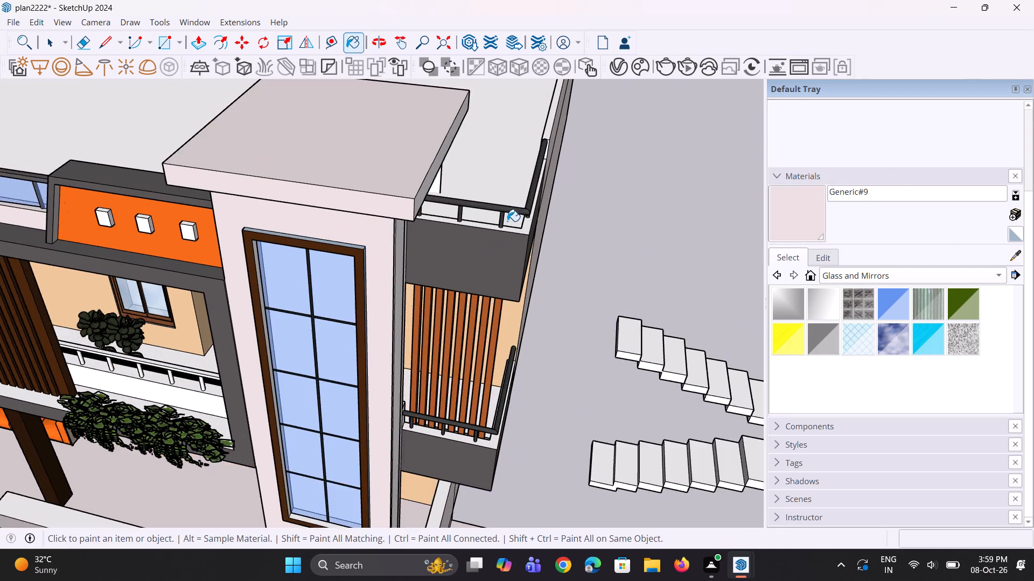
scroll(507, 221, up, 2)
click(523, 235)
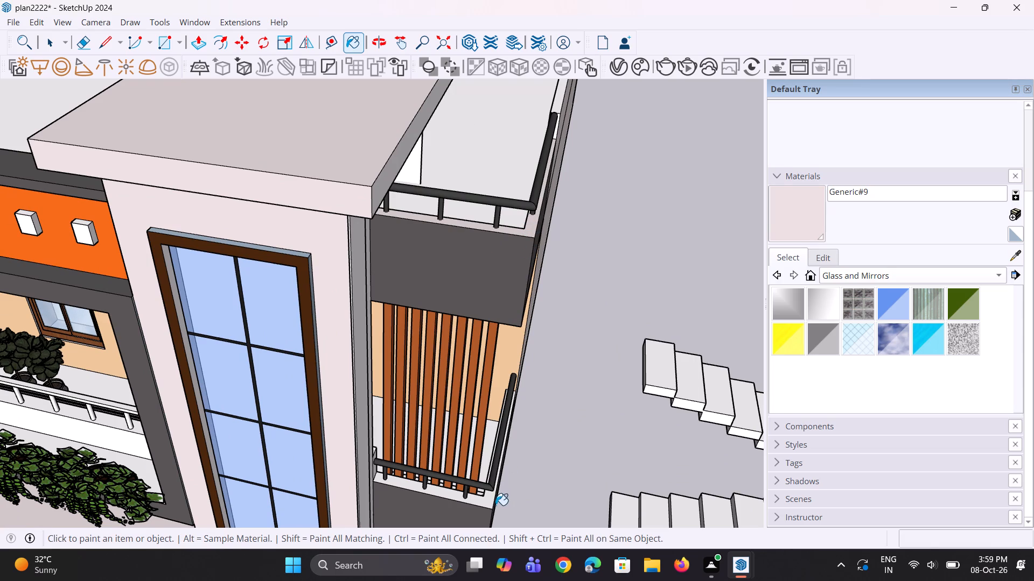
click(488, 504)
Examine the whole house from the front and at a distance for surfaces still needing a material.
scroll(480, 439, down, 8)
middle_drag(480, 440, 478, 374)
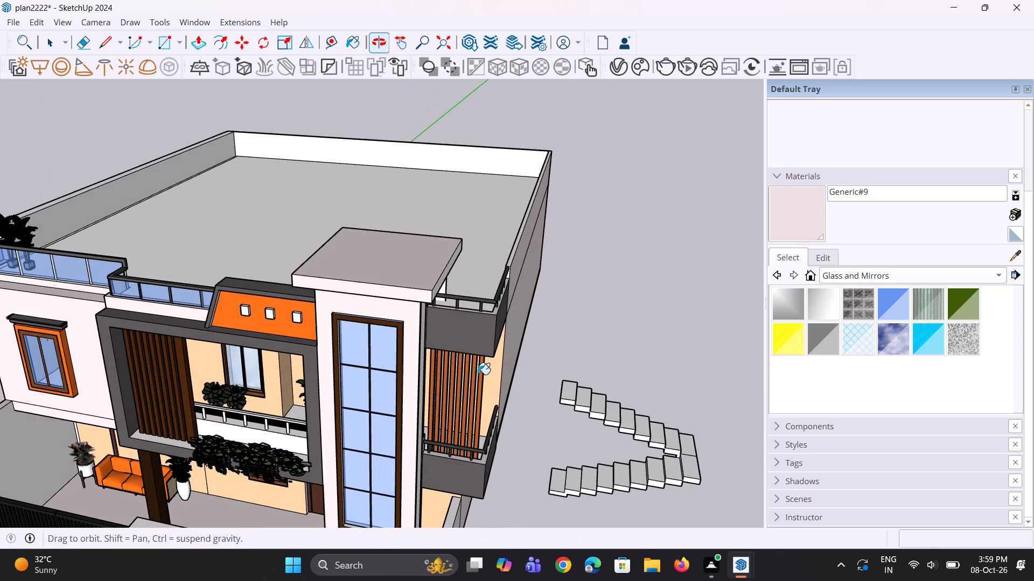
scroll(451, 379, down, 6)
middle_drag(385, 442, 537, 396)
scroll(346, 465, up, 3)
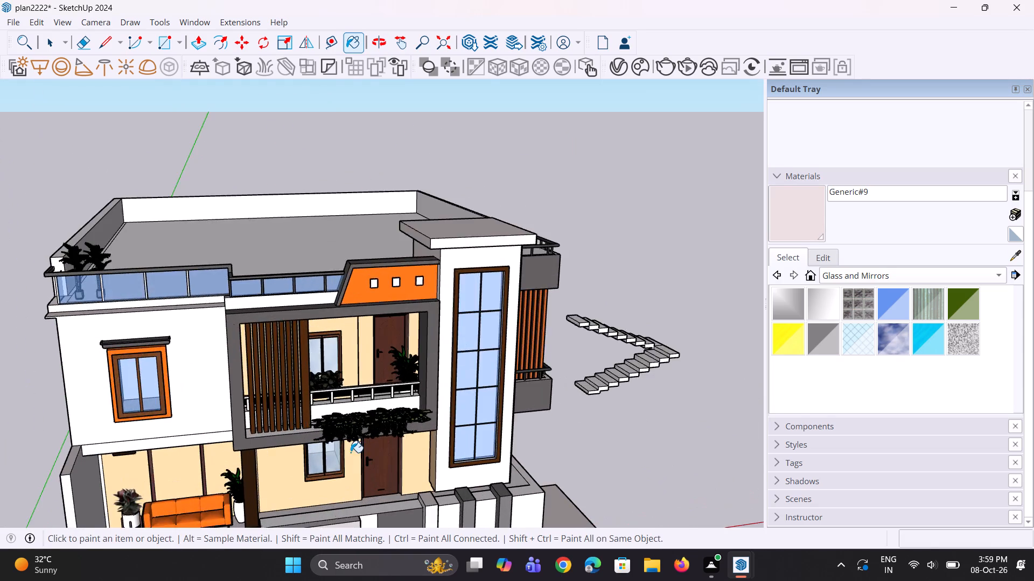
scroll(351, 452, down, 8)
middle_drag(396, 453, 378, 431)
scroll(378, 431, down, 6)
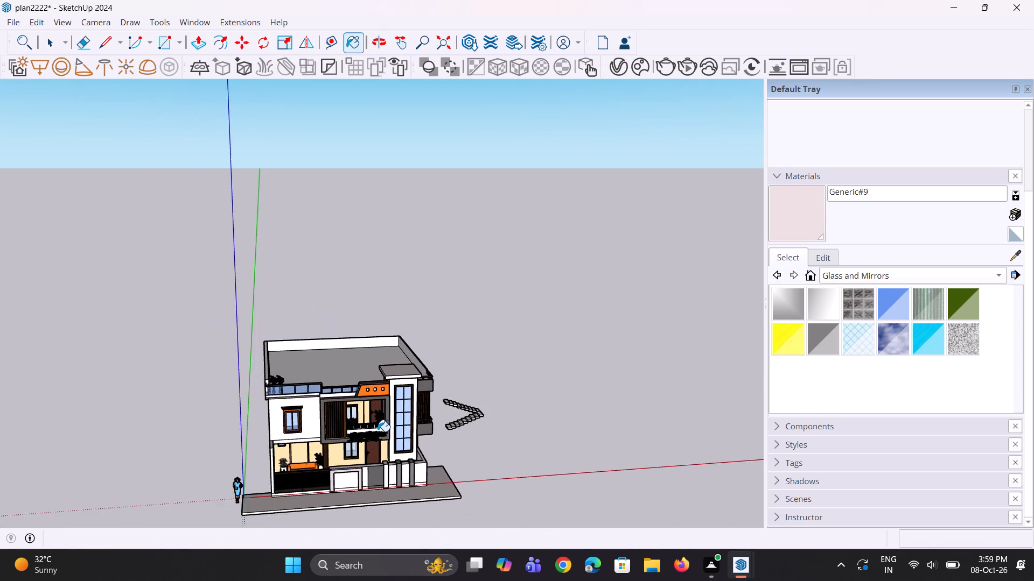
scroll(378, 431, down, 2)
middle_drag(374, 436, 361, 405)
scroll(347, 458, up, 6)
scroll(385, 381, down, 2)
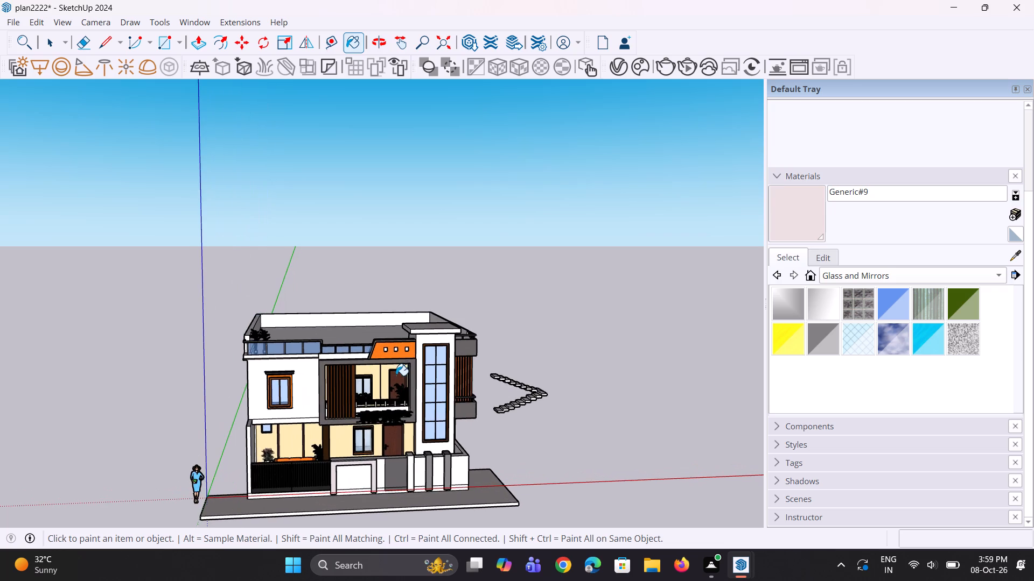
scroll(396, 375, down, 6)
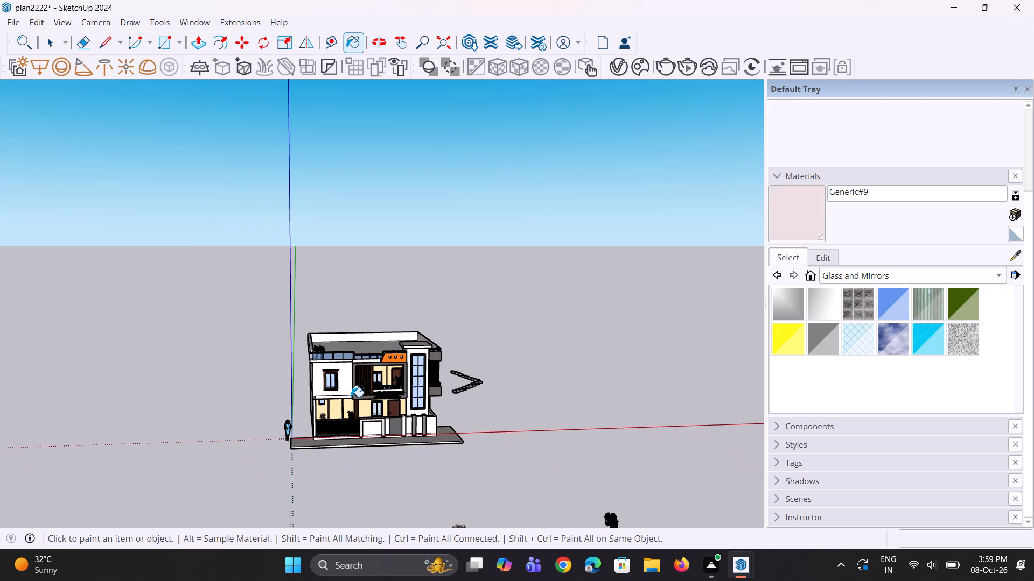
scroll(338, 401, down, 3)
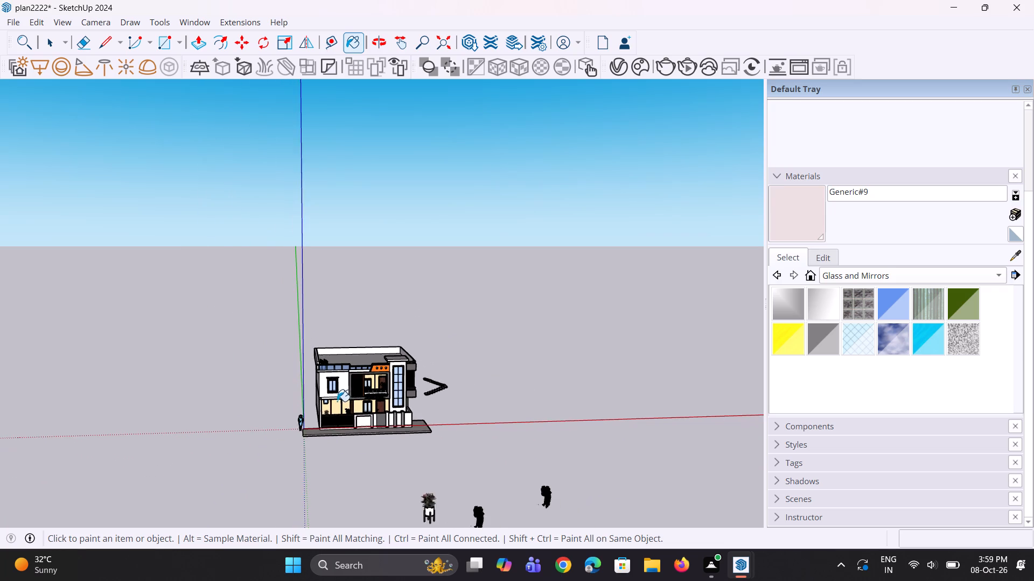
middle_drag(336, 403, 342, 423)
scroll(377, 440, up, 10)
middle_drag(408, 419, 389, 414)
scroll(437, 377, up, 4)
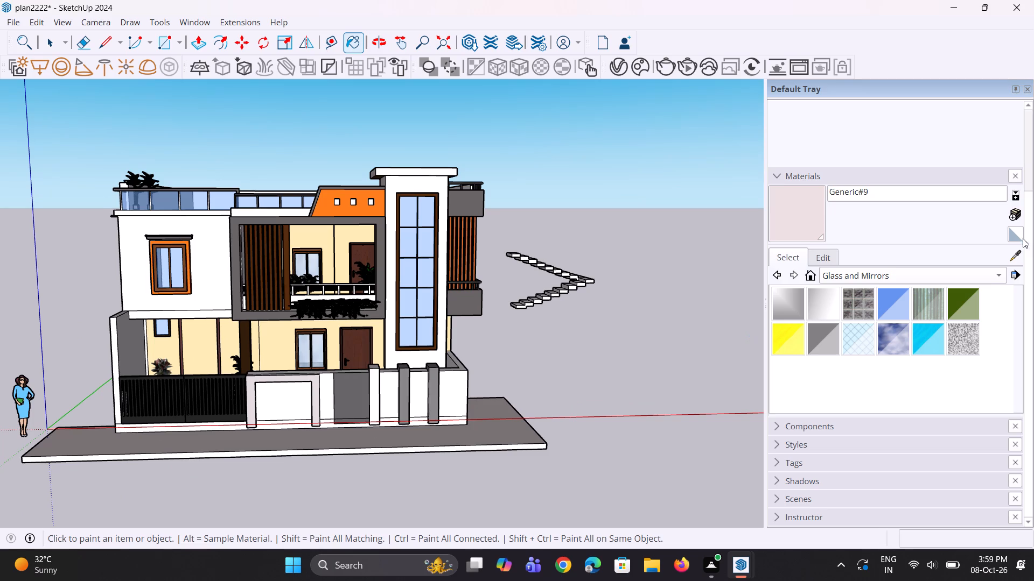
Sample grey Generic#4 from a boundary wall pillar and paint the pale pillar's front, top and side faces beside the dark panel.
click(1014, 252)
scroll(503, 427, up, 3)
click(410, 379)
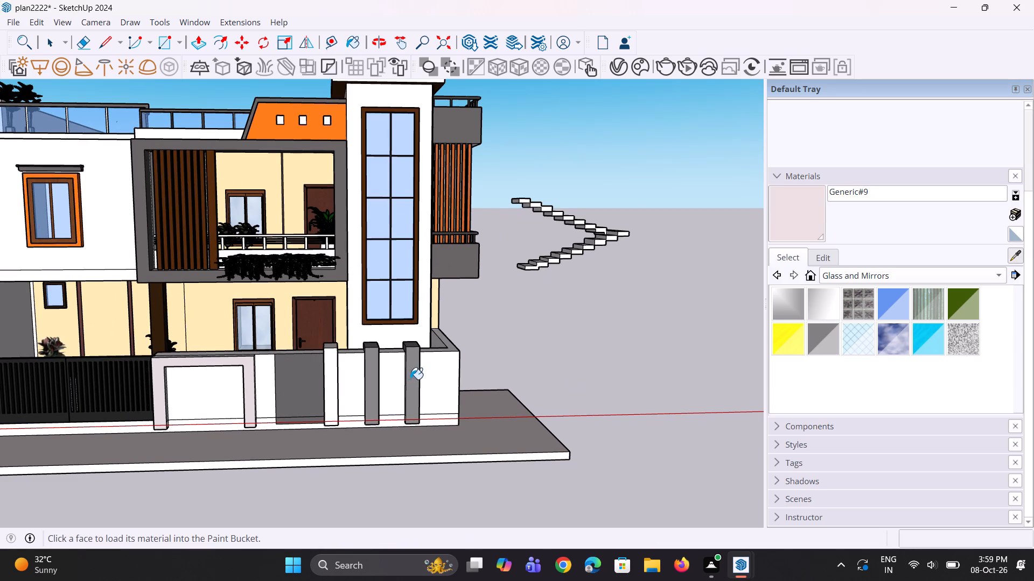
click(335, 395)
middle_drag(253, 454, 365, 452)
scroll(368, 380, up, 1)
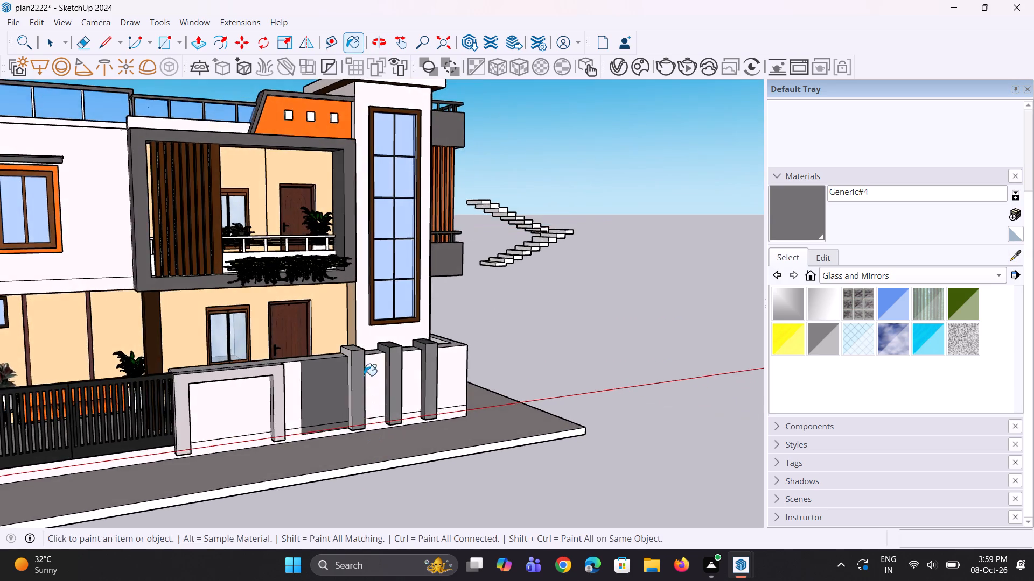
scroll(364, 375, up, 8)
click(343, 340)
scroll(332, 395, down, 4)
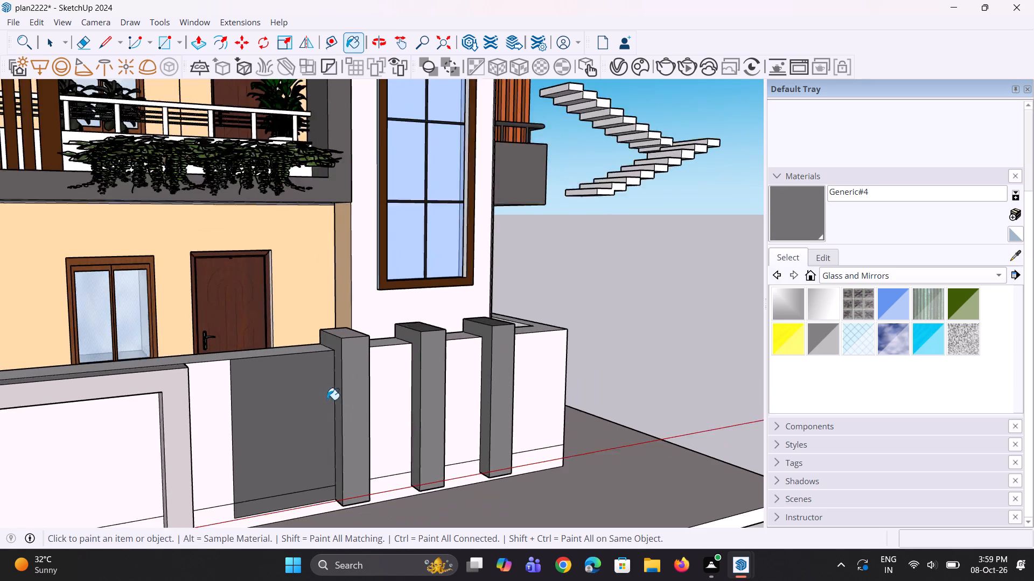
middle_drag(377, 399, 161, 407)
scroll(290, 379, up, 4)
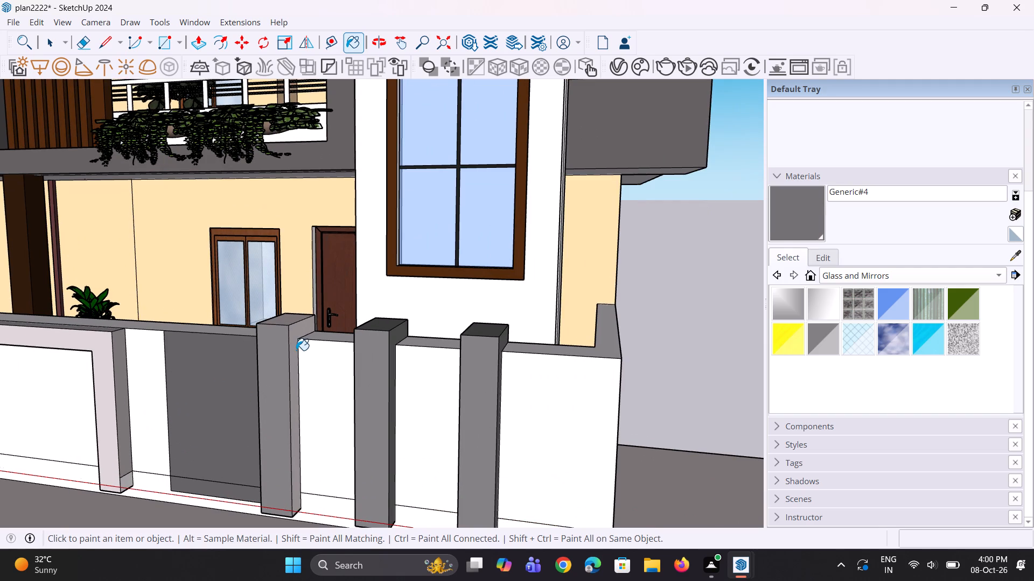
click(298, 349)
scroll(289, 379, down, 3)
middle_drag(400, 395, 411, 373)
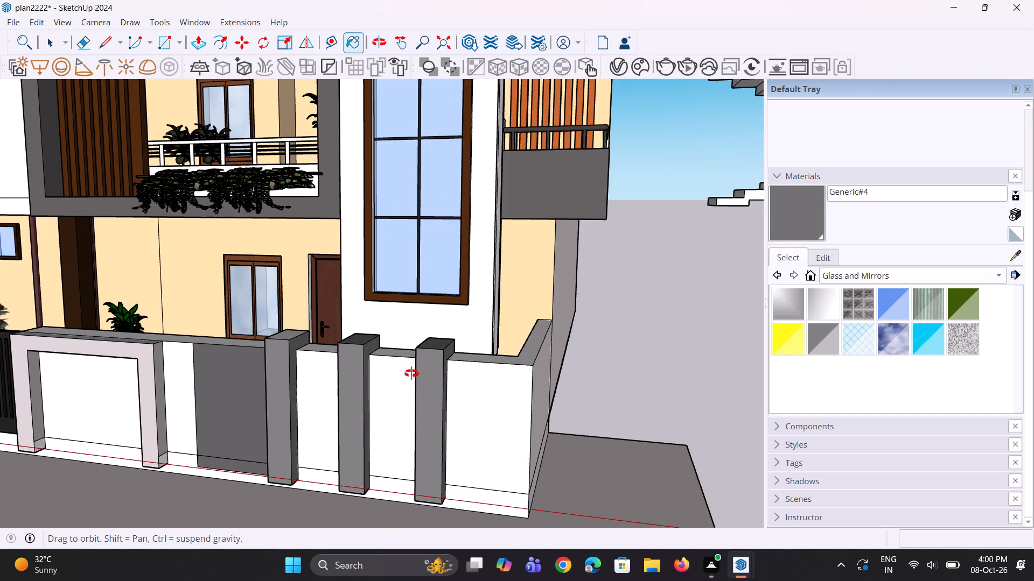
Delete the stray staircase standing apart from the house beside the side balconies.
middle_drag(411, 373, 366, 462)
scroll(449, 392, down, 4)
middle_drag(474, 445, 521, 425)
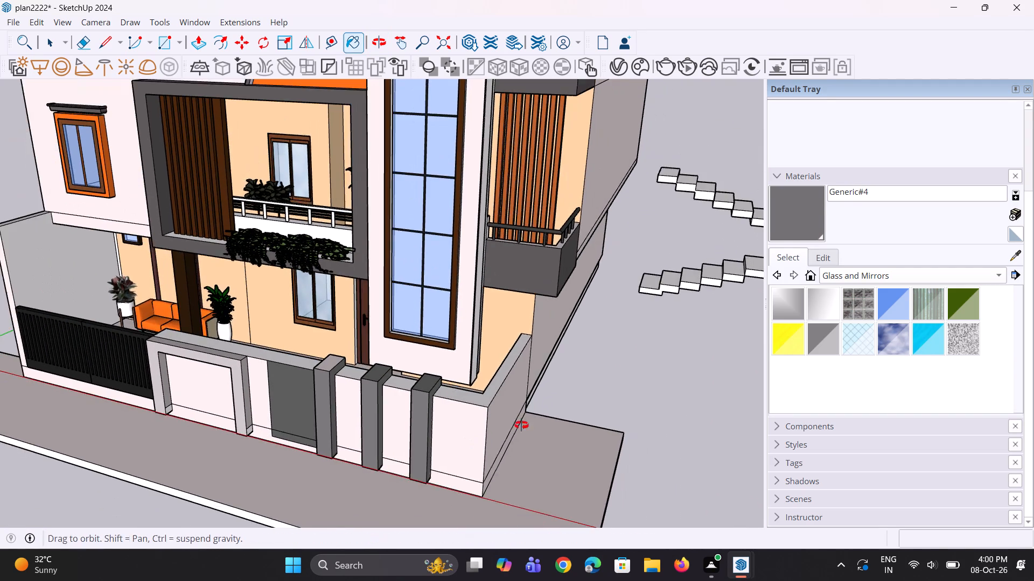
middle_drag(521, 425, 536, 414)
key(space)
key(space)
scroll(553, 329, down, 5)
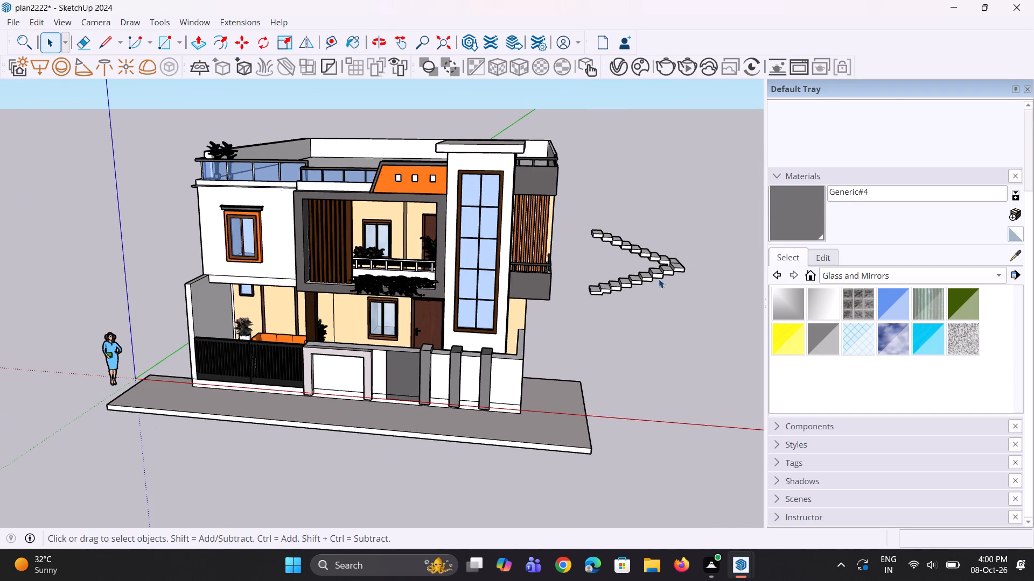
click(659, 279)
key(Delete)
Examine the whole house from the front and at closer range for parts still needing adjustment.
scroll(530, 266, down, 2)
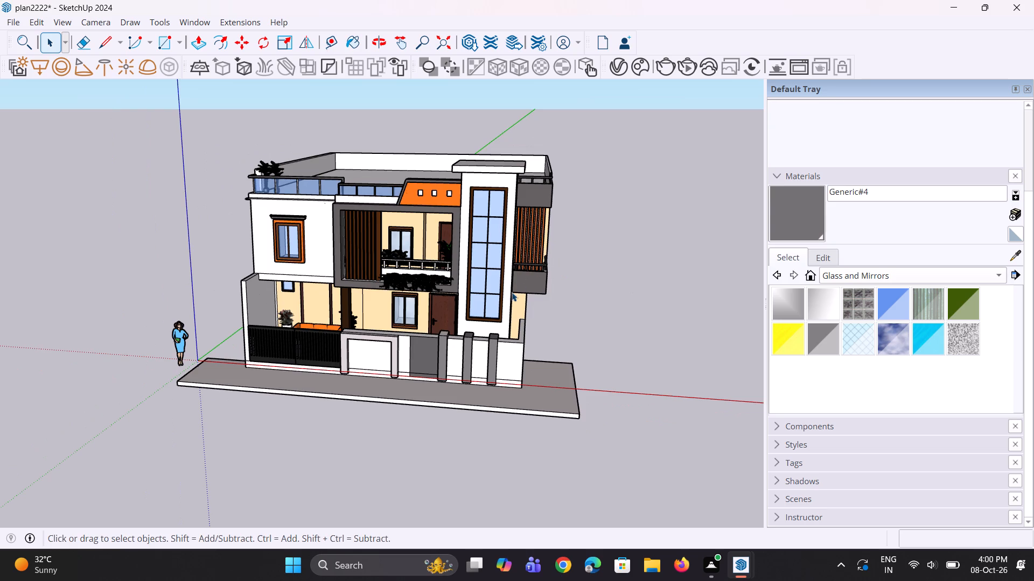
middle_drag(512, 292, 491, 270)
scroll(352, 322, down, 3)
middle_drag(221, 316, 292, 320)
scroll(355, 280, up, 5)
middle_drag(376, 306, 420, 306)
scroll(566, 287, up, 2)
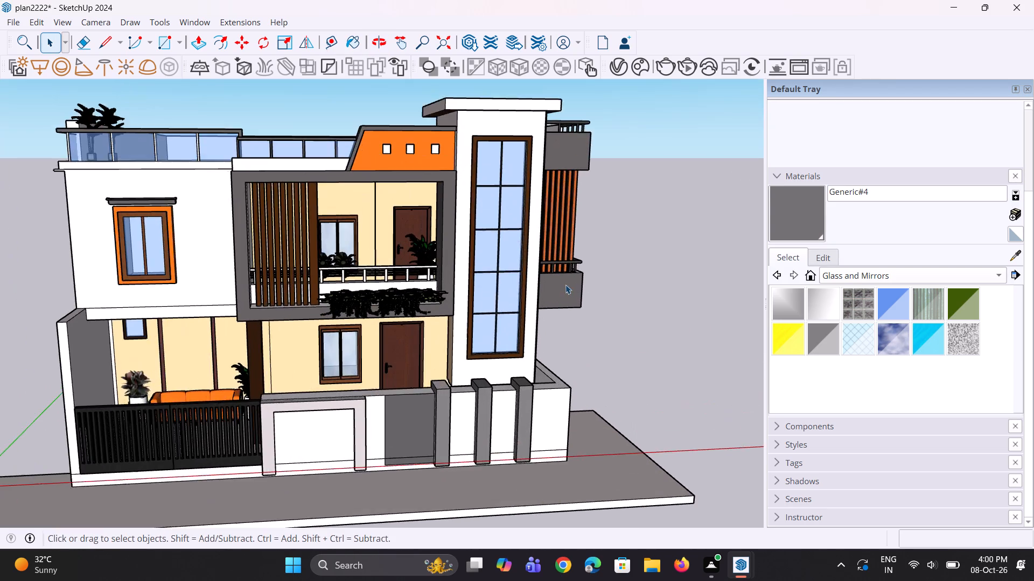
scroll(565, 285, up, 3)
scroll(557, 315, down, 7)
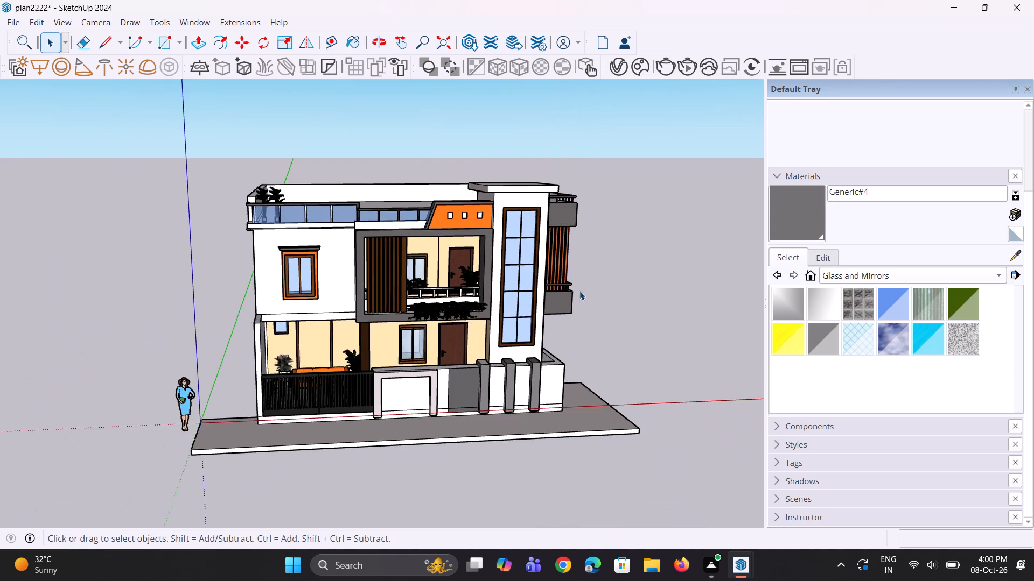
Push/Pull the front face of the window tower's roof slab outward about 8 5/16".
middle_drag(579, 287, 570, 268)
scroll(526, 259, up, 6)
middle_drag(519, 238, 514, 197)
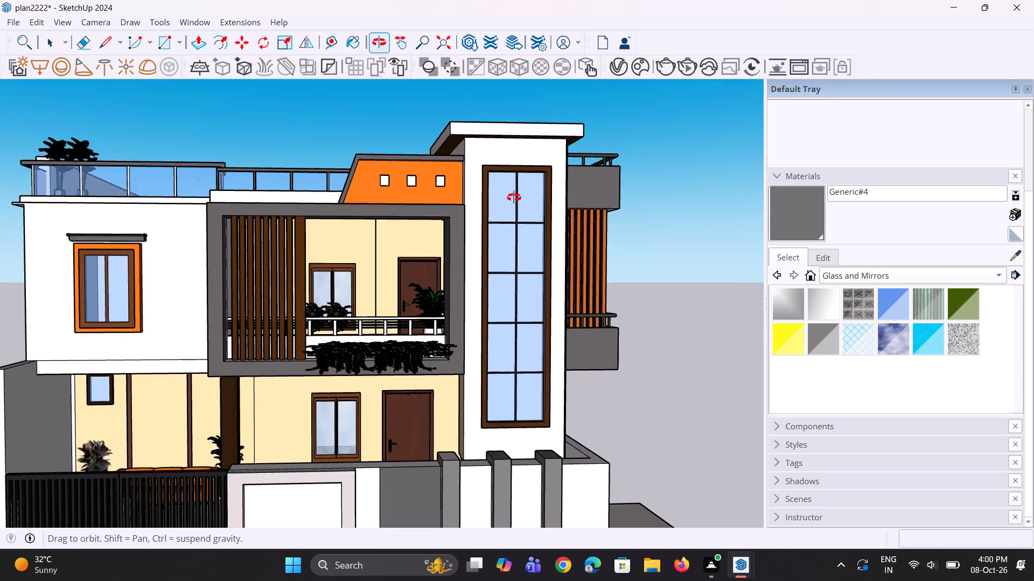
middle_drag(514, 197, 525, 129)
scroll(525, 129, up, 5)
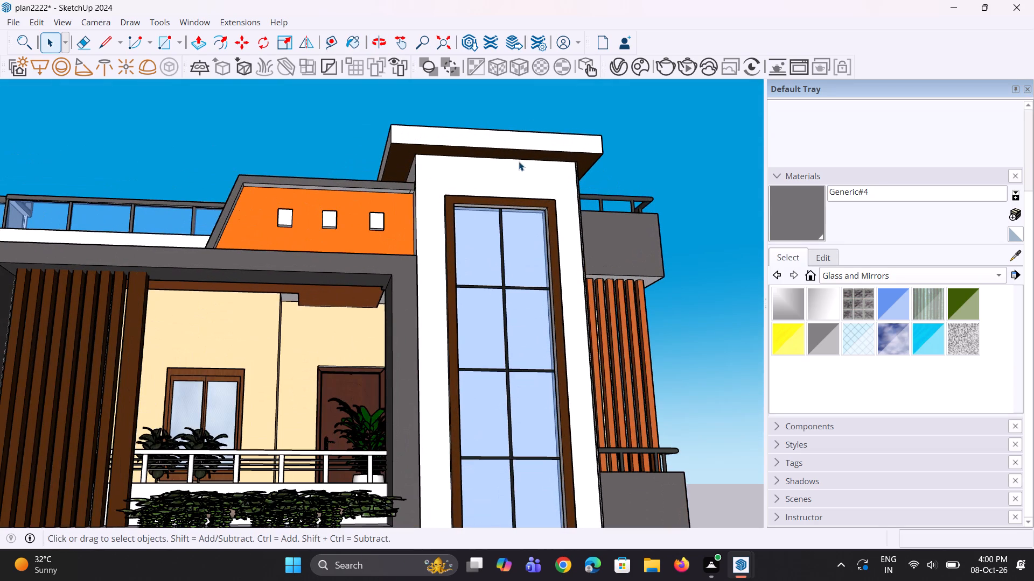
key(p)
scroll(525, 164, up, 3)
click(534, 140)
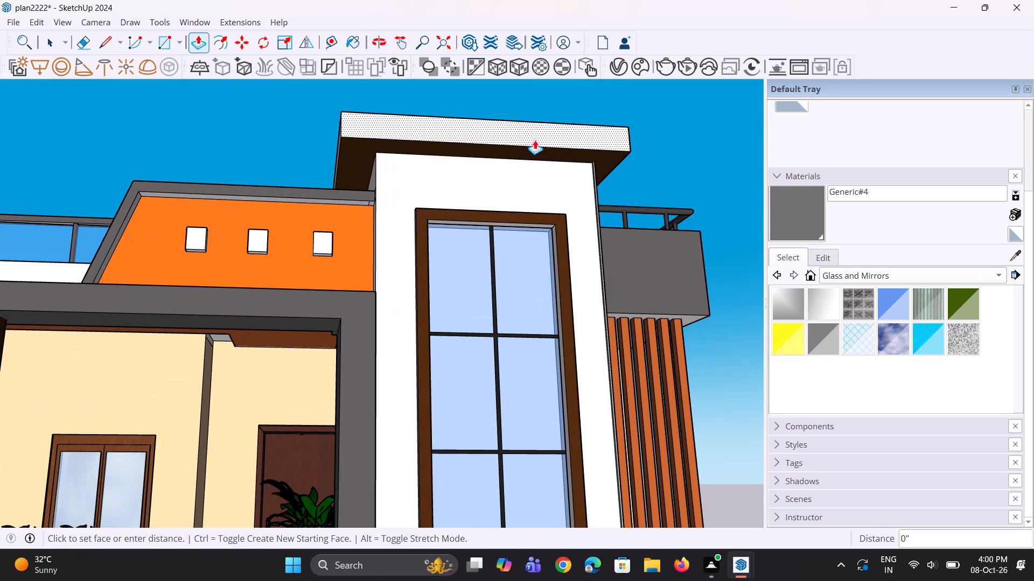
click(548, 132)
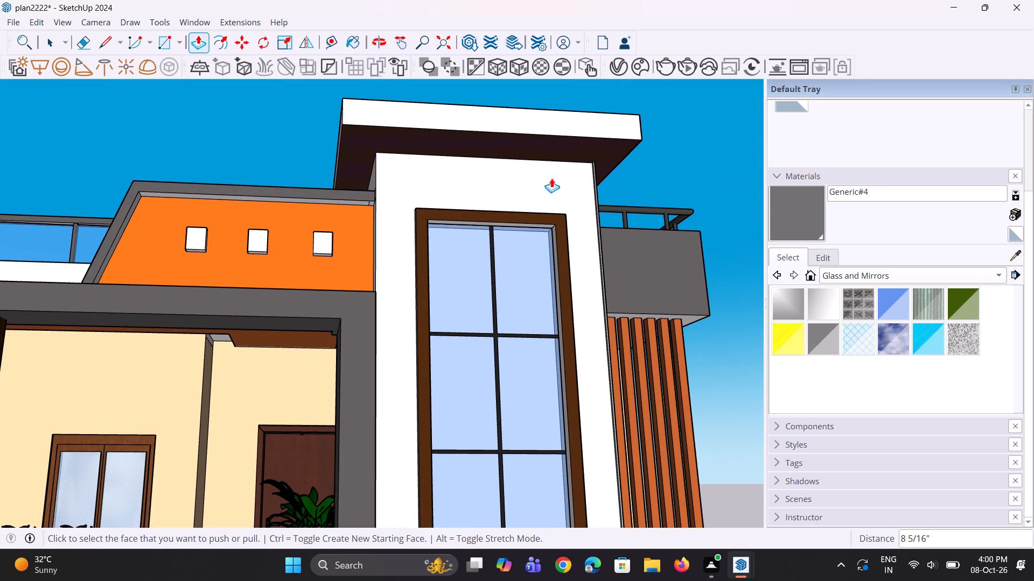
Push/Pull the roof slab's side face above the orange parapet panel outward about 5 11/16".
scroll(551, 192, down, 3)
middle_drag(550, 194, 589, 355)
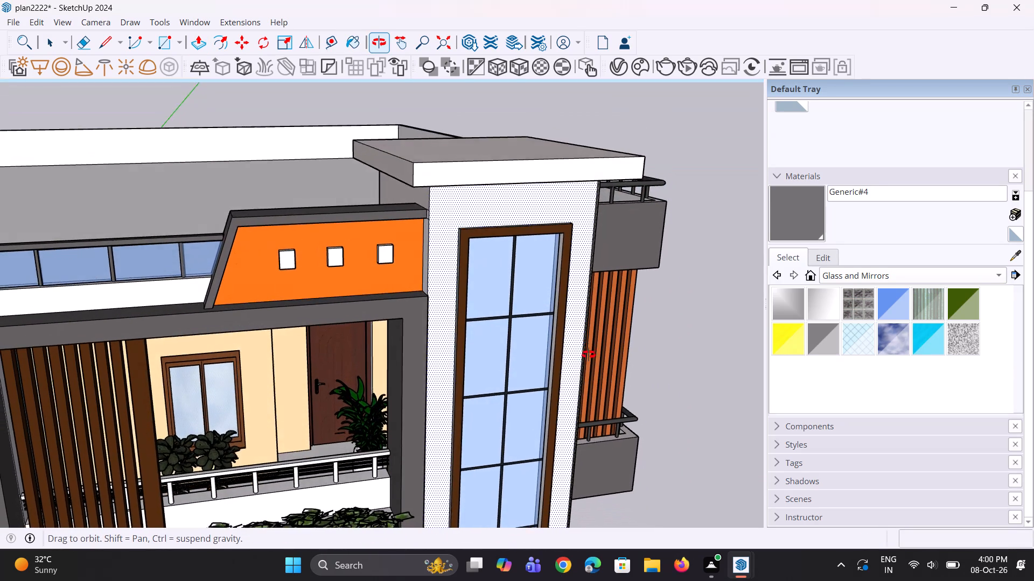
middle_drag(589, 355, 589, 356)
scroll(504, 299, up, 1)
click(397, 161)
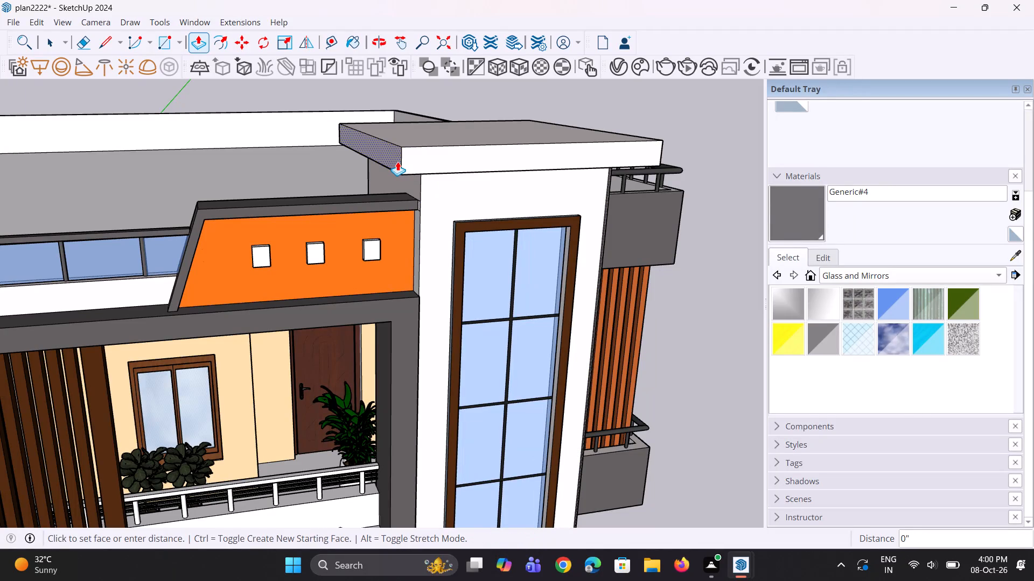
click(381, 168)
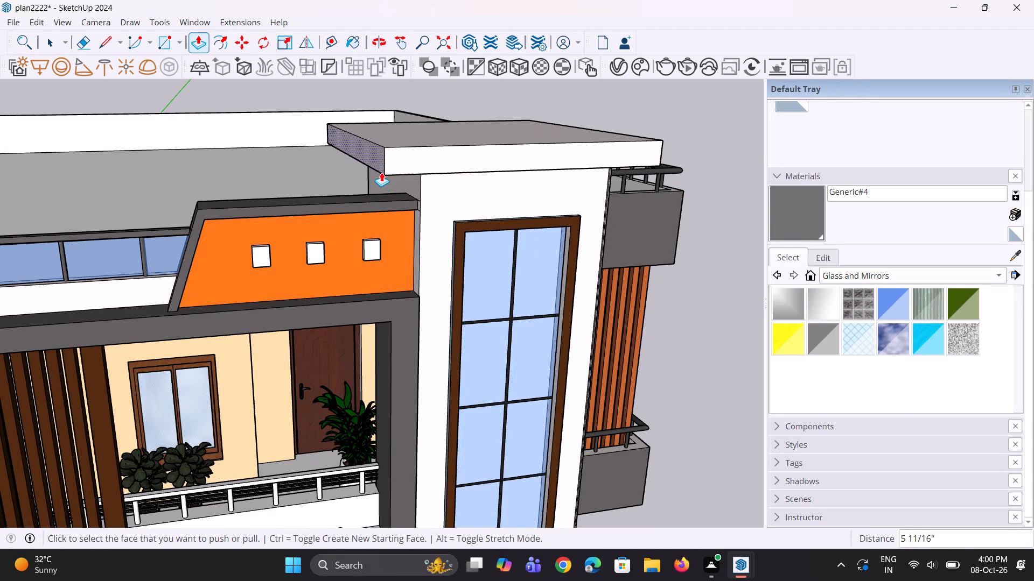
Examine the window tower's roof slab overhang and its underside from below.
scroll(381, 265, down, 3)
middle_drag(453, 291, 378, 167)
scroll(380, 167, up, 2)
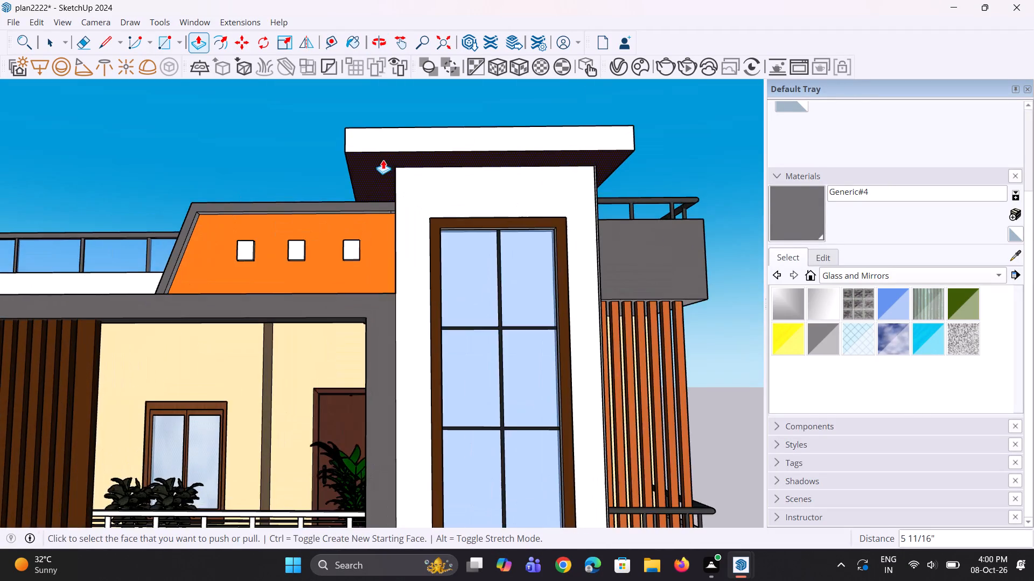
scroll(383, 160, up, 2)
middle_drag(386, 164, 405, 112)
key(space)
key(space)
key(space)
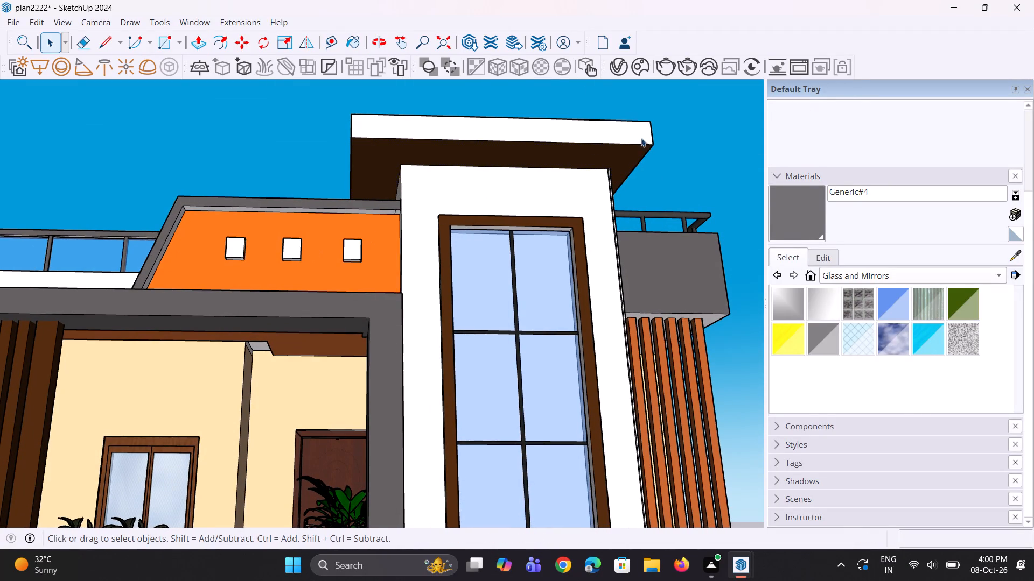
click(679, 165)
middle_drag(489, 189, 485, 164)
scroll(445, 178, up, 1)
scroll(444, 217, down, 2)
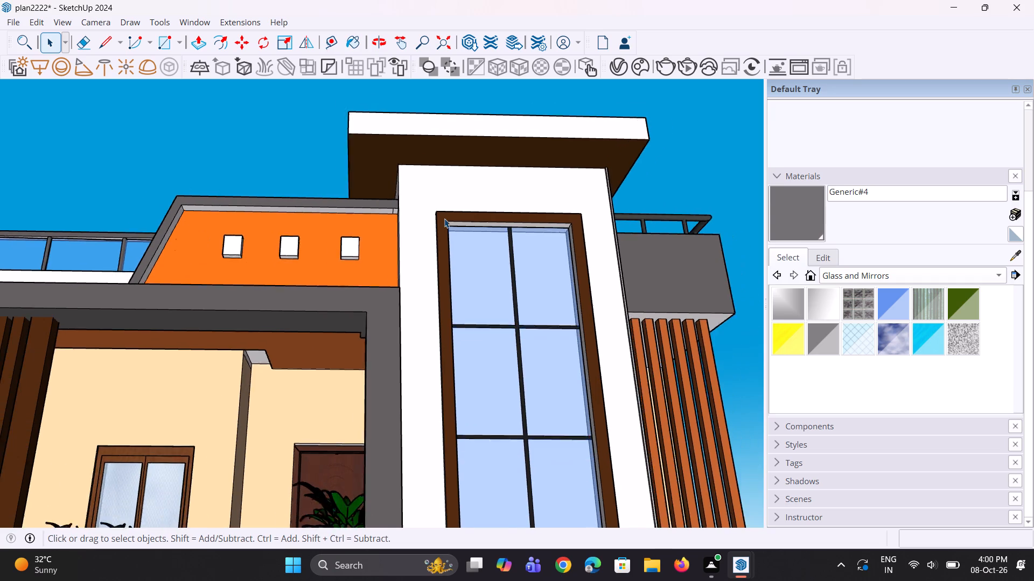
Examine the overall front elevation of the house from low and raised viewpoints at a distance.
scroll(444, 218, down, 7)
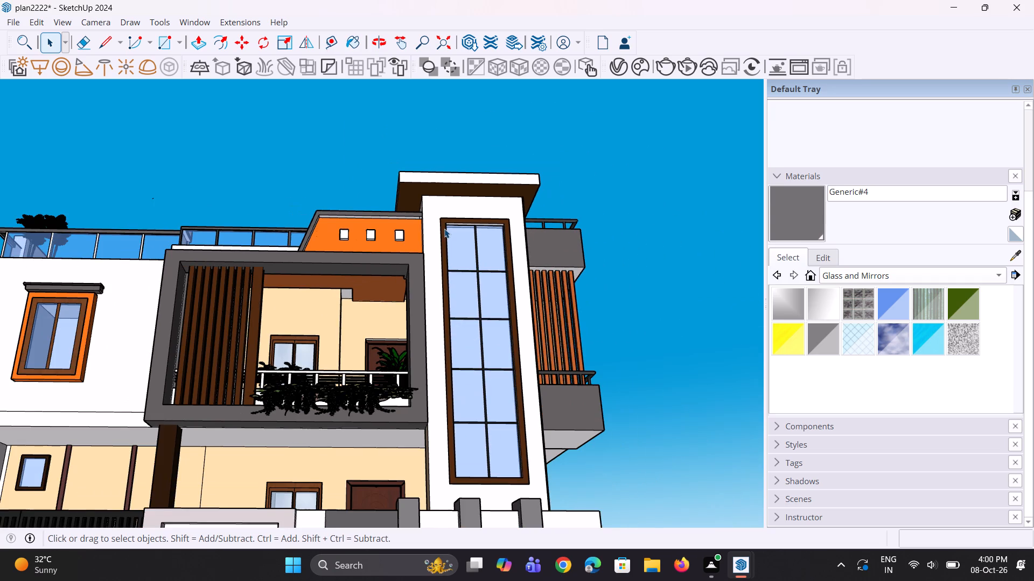
middle_drag(451, 233, 458, 258)
scroll(418, 259, up, 2)
scroll(419, 263, down, 4)
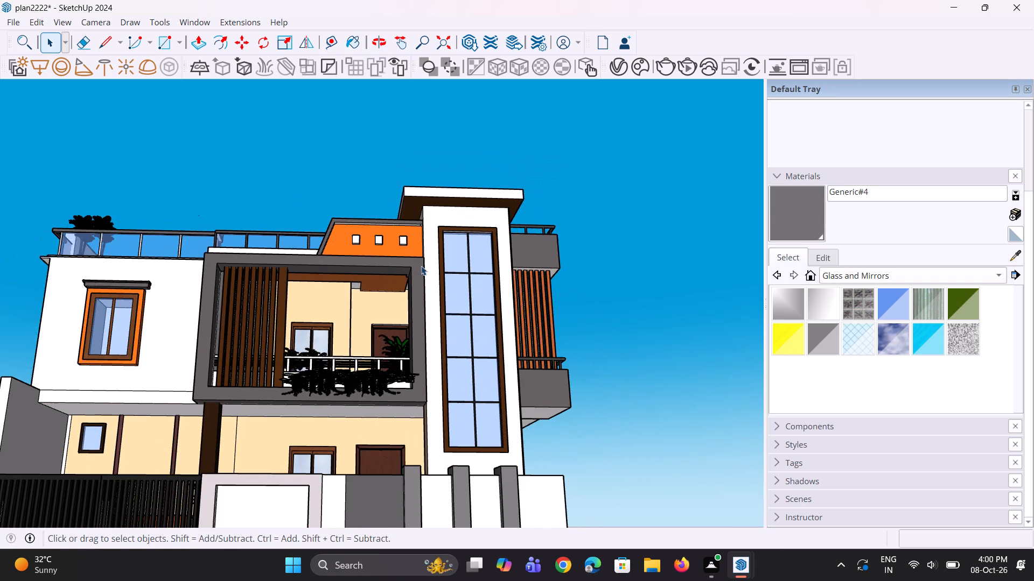
middle_drag(422, 266, 427, 296)
scroll(427, 296, up, 2)
scroll(427, 296, down, 10)
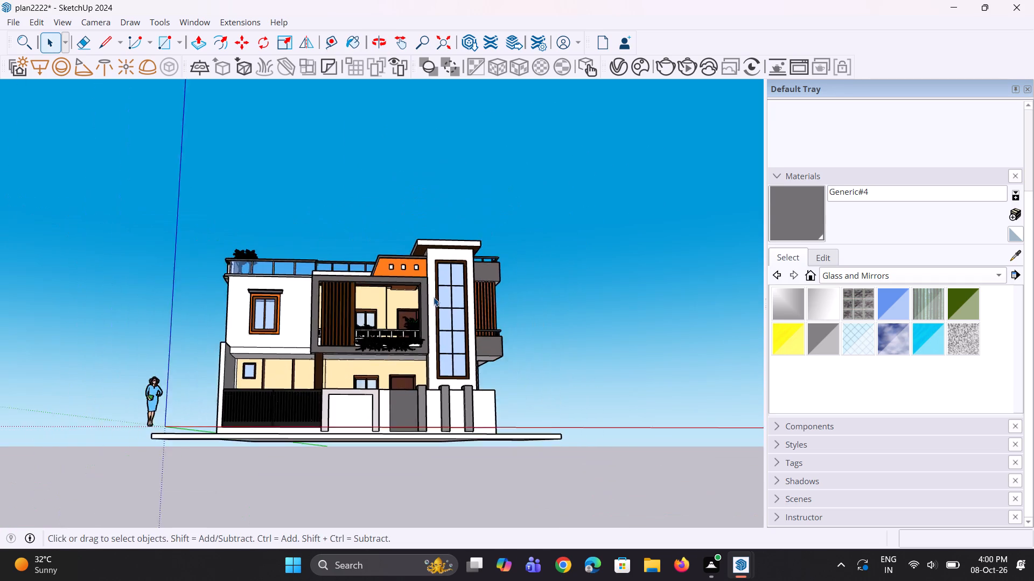
middle_drag(434, 303, 439, 339)
scroll(437, 189, up, 3)
scroll(431, 178, down, 1)
middle_drag(430, 190, 430, 200)
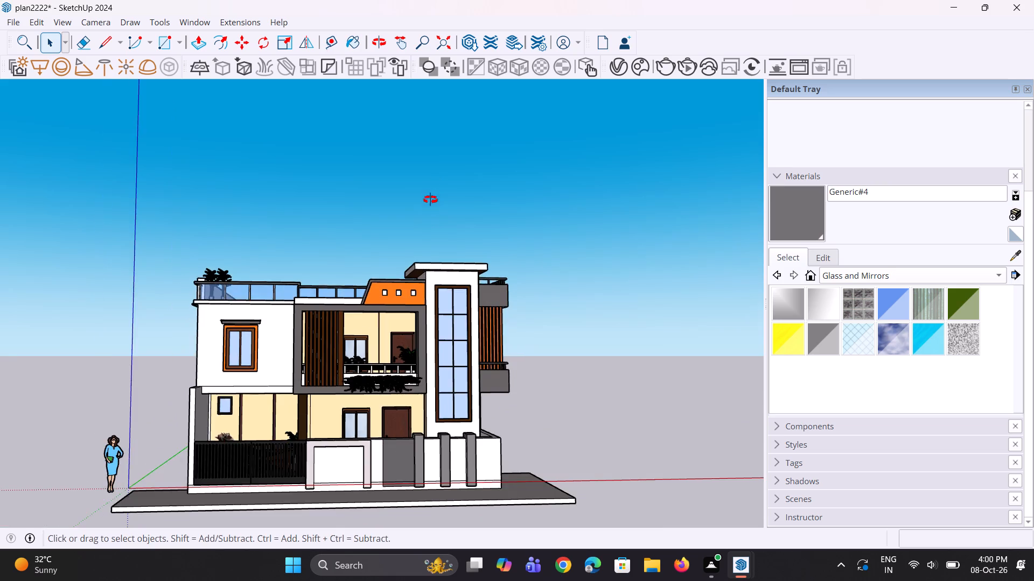
middle_drag(430, 200, 430, 234)
middle_drag(505, 224, 511, 226)
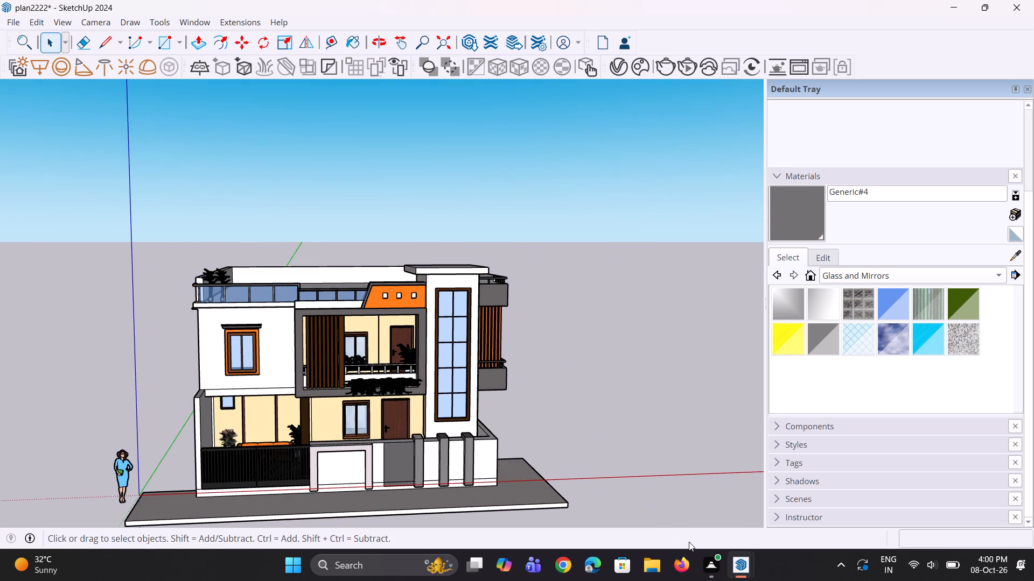
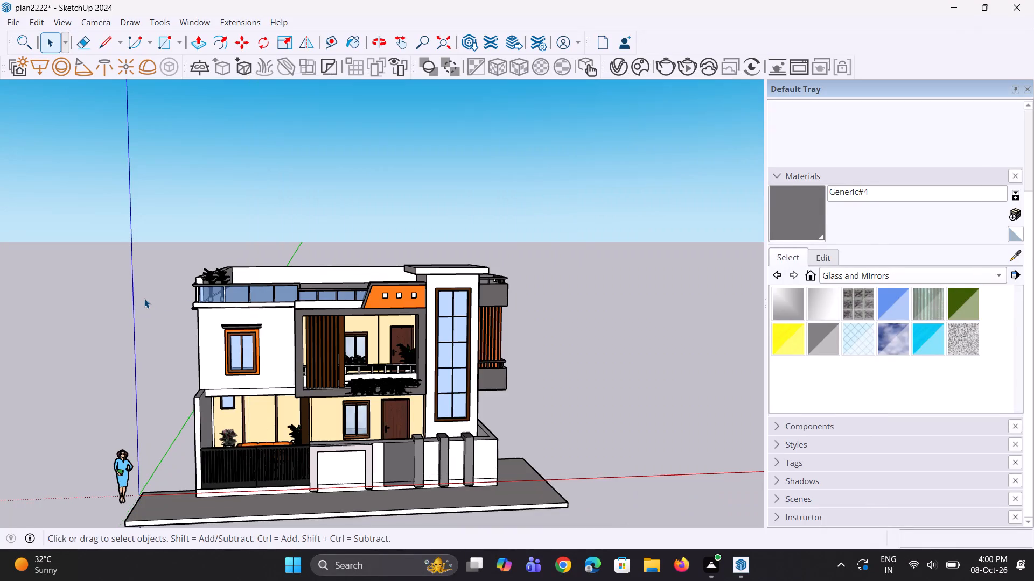
Examine the house exterior from the front, both sides and above, including the base slab.
scroll(299, 280, down, 3)
middle_drag(299, 280, 278, 263)
scroll(227, 351, up, 3)
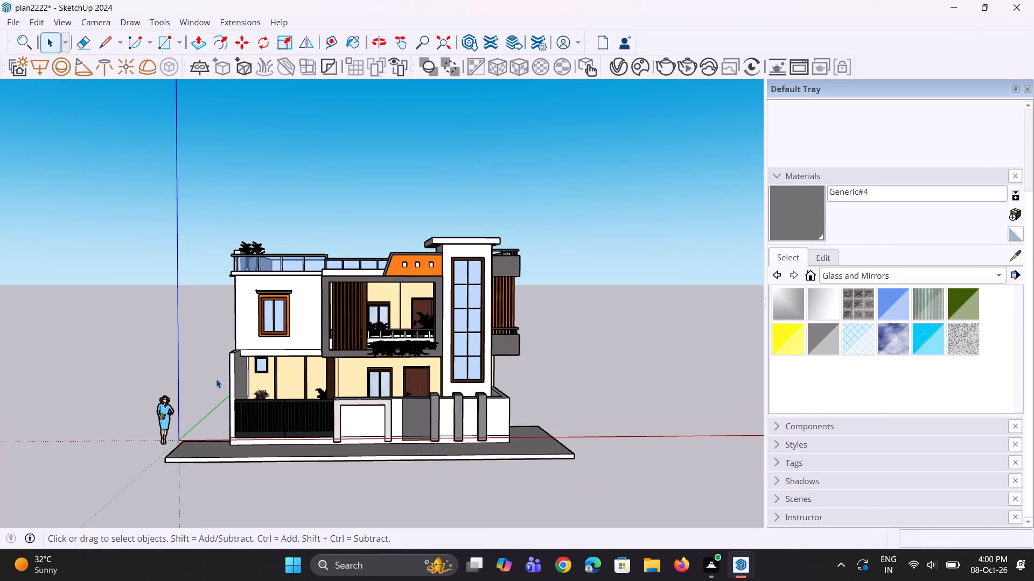
scroll(216, 379, up, 2)
scroll(218, 347, down, 2)
middle_drag(218, 347, 236, 351)
scroll(237, 338, down, 3)
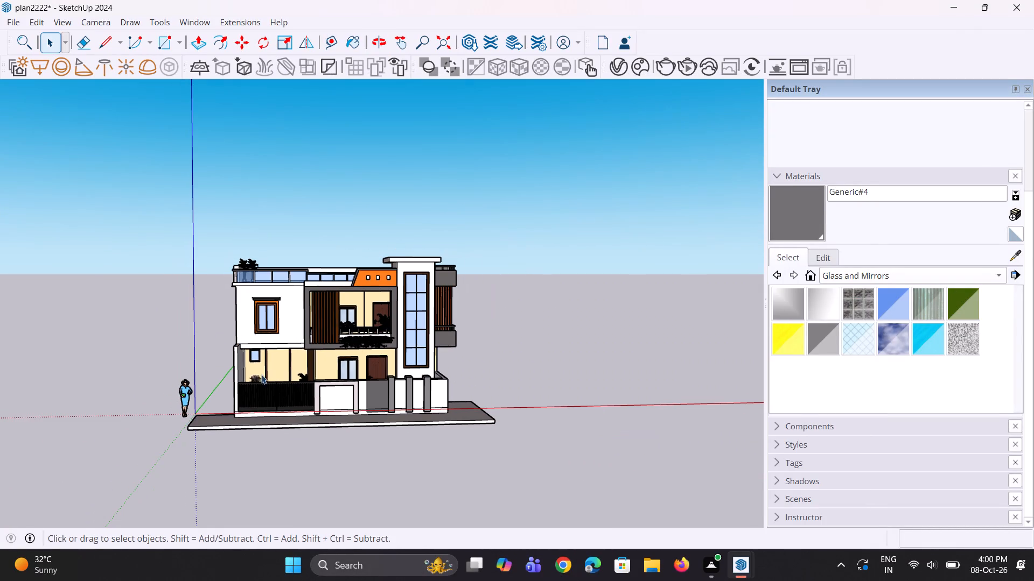
scroll(146, 346, up, 1)
scroll(146, 345, down, 3)
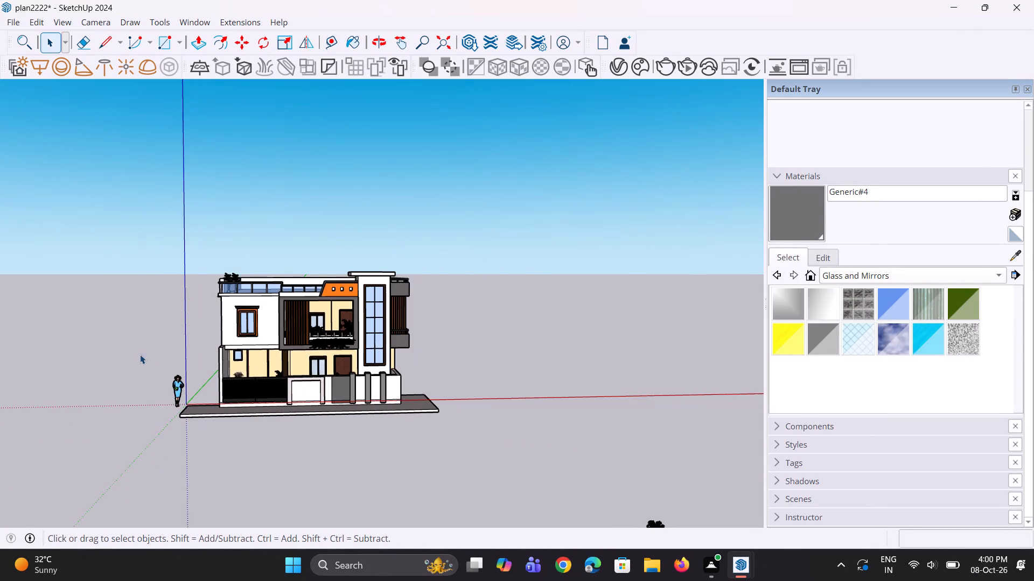
middle_drag(144, 357, 150, 361)
scroll(199, 381, up, 6)
middle_drag(192, 420, 265, 443)
scroll(316, 436, up, 2)
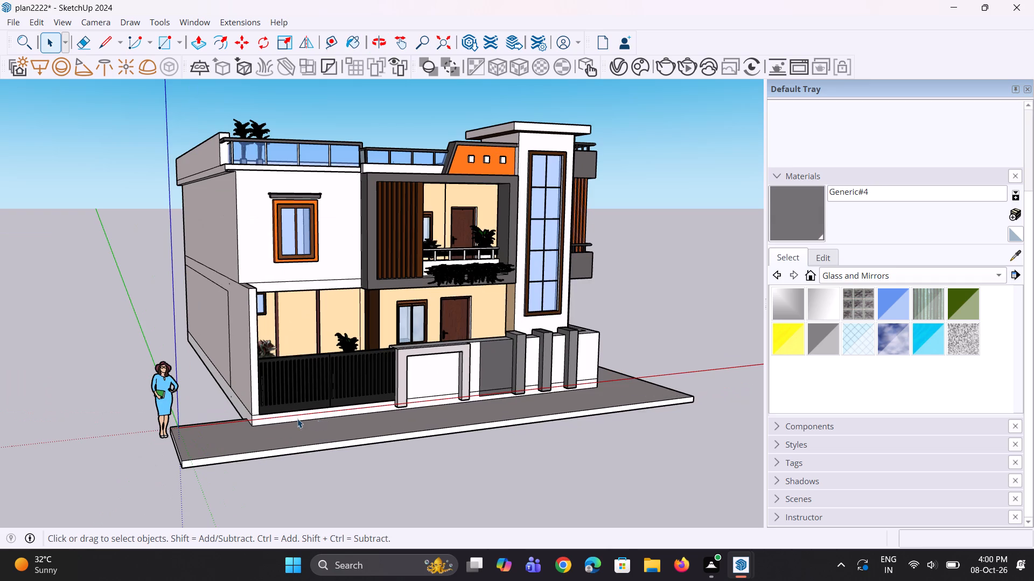
middle_drag(235, 406, 352, 398)
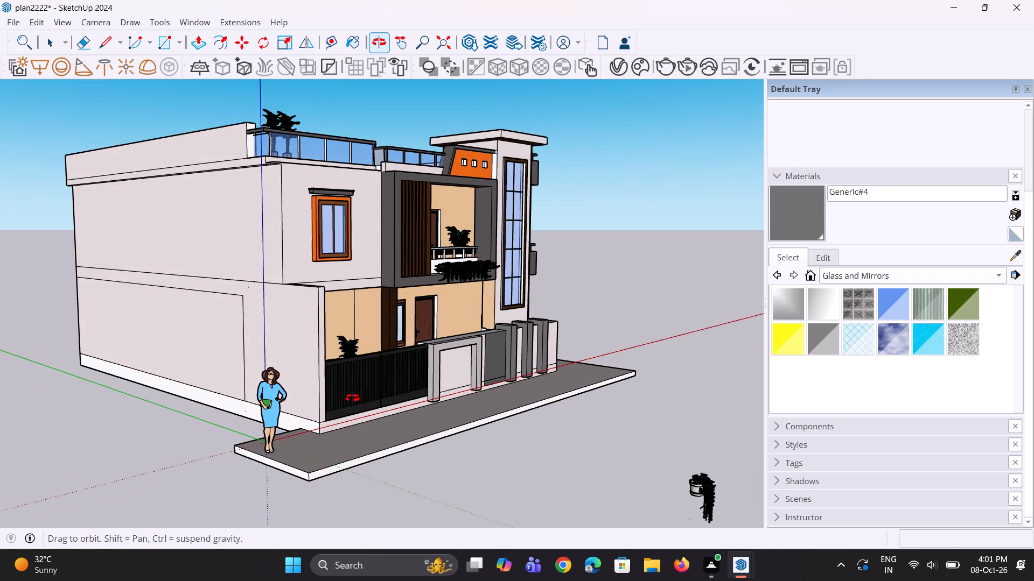
middle_drag(352, 398, 343, 398)
scroll(342, 399, up, 1)
scroll(340, 399, down, 3)
middle_drag(467, 399, 369, 394)
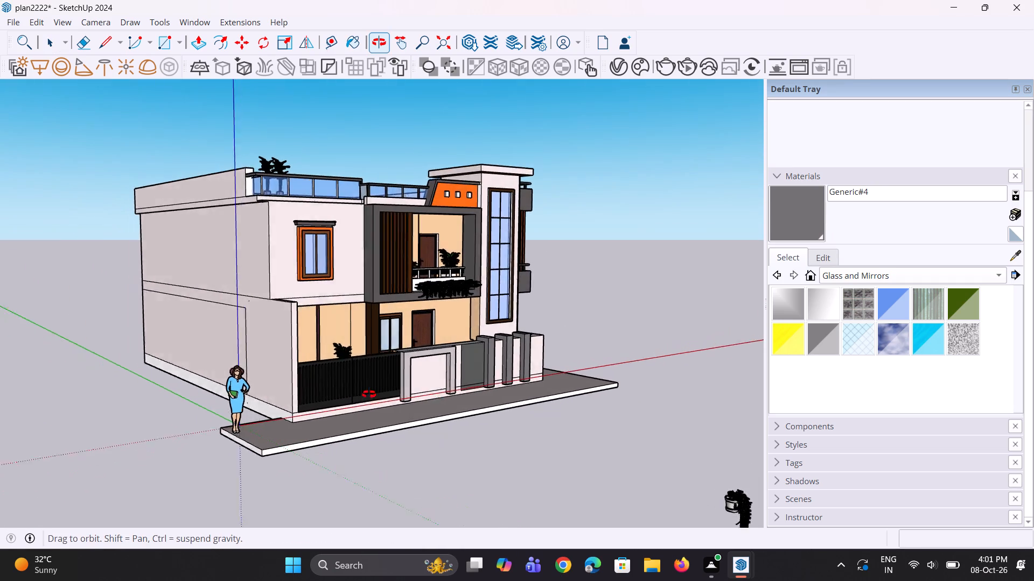
middle_drag(369, 394, 367, 394)
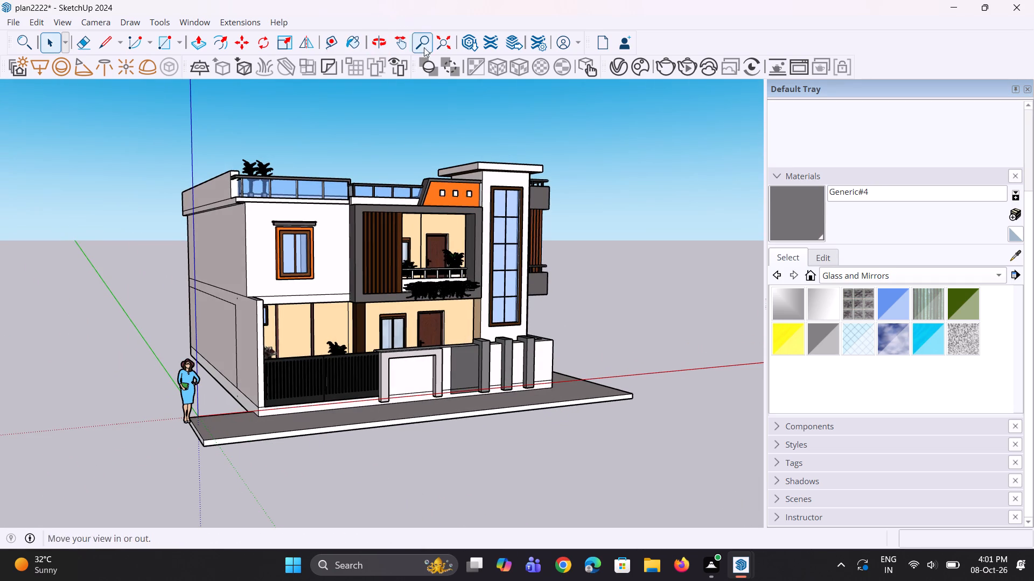
middle_drag(450, 205, 418, 260)
middle_drag(528, 247, 409, 263)
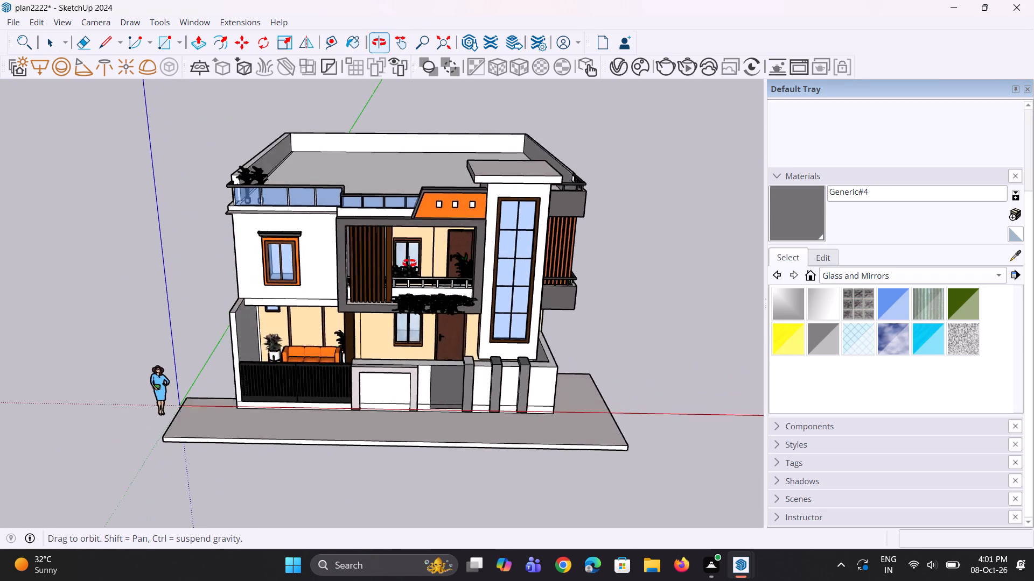
middle_drag(409, 263, 404, 260)
scroll(435, 296, down, 2)
middle_drag(494, 310, 453, 300)
scroll(646, 282, up, 2)
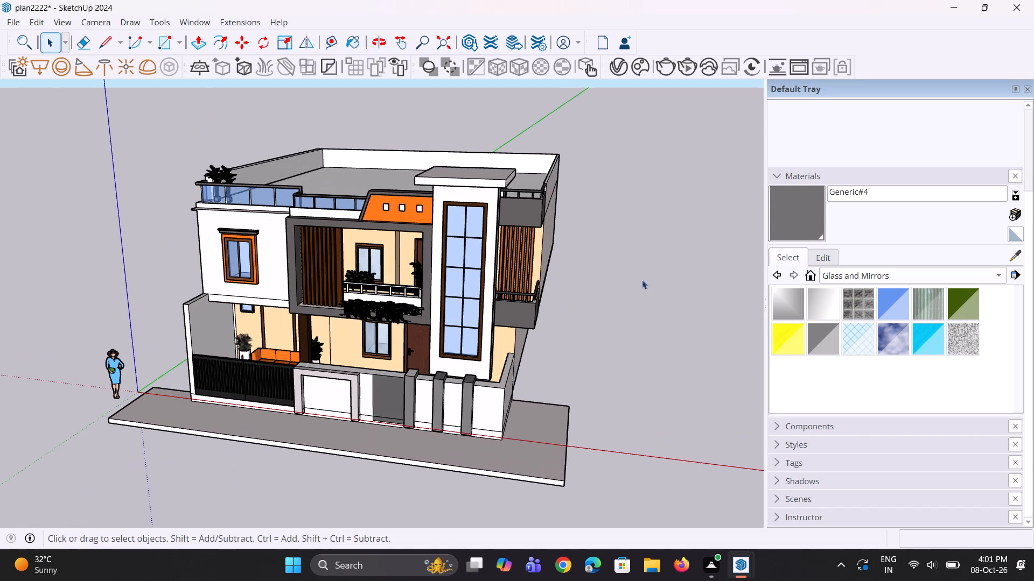
scroll(559, 319, up, 1)
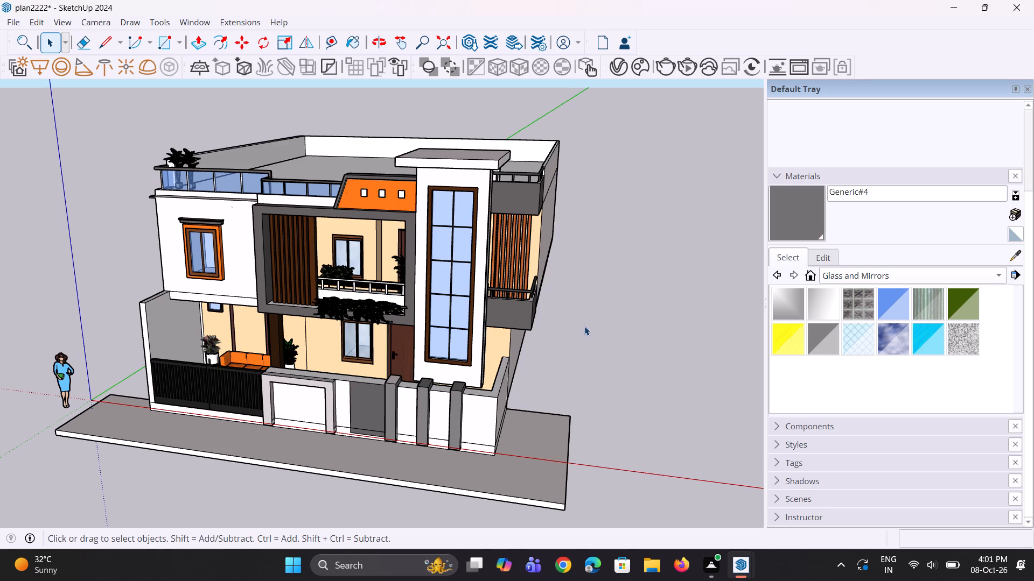
scroll(576, 323, down, 3)
middle_drag(632, 317, 599, 278)
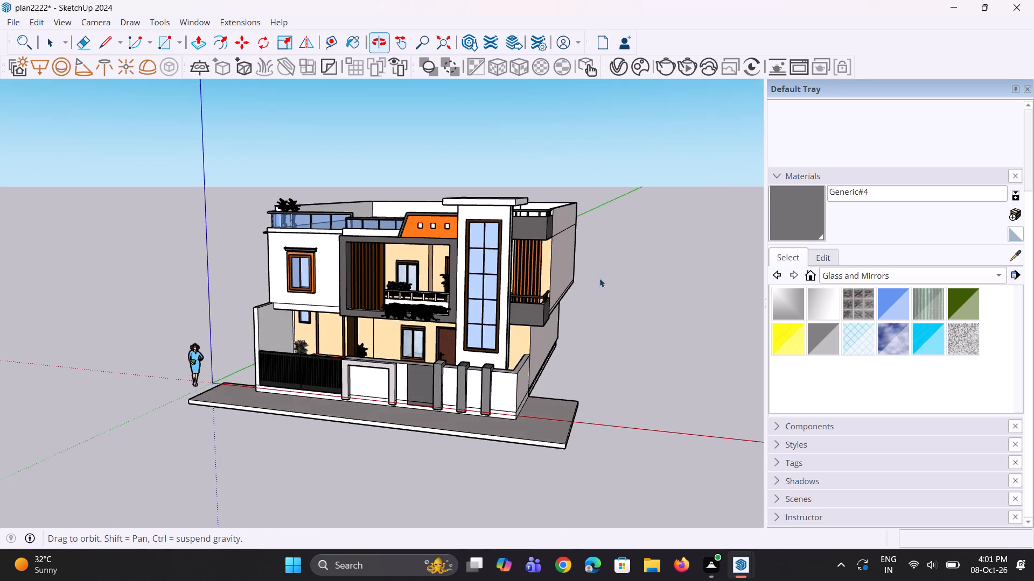
middle_drag(599, 278, 611, 280)
scroll(371, 286, down, 3)
middle_drag(302, 384, 371, 394)
scroll(534, 354, up, 2)
middle_drag(578, 297, 562, 261)
middle_drag(313, 364, 373, 400)
scroll(358, 399, up, 3)
middle_drag(349, 401, 348, 429)
scroll(408, 399, up, 1)
Paint the top and front edge of the base slab with Chipboard from the 3d Printing materials.
click(846, 278)
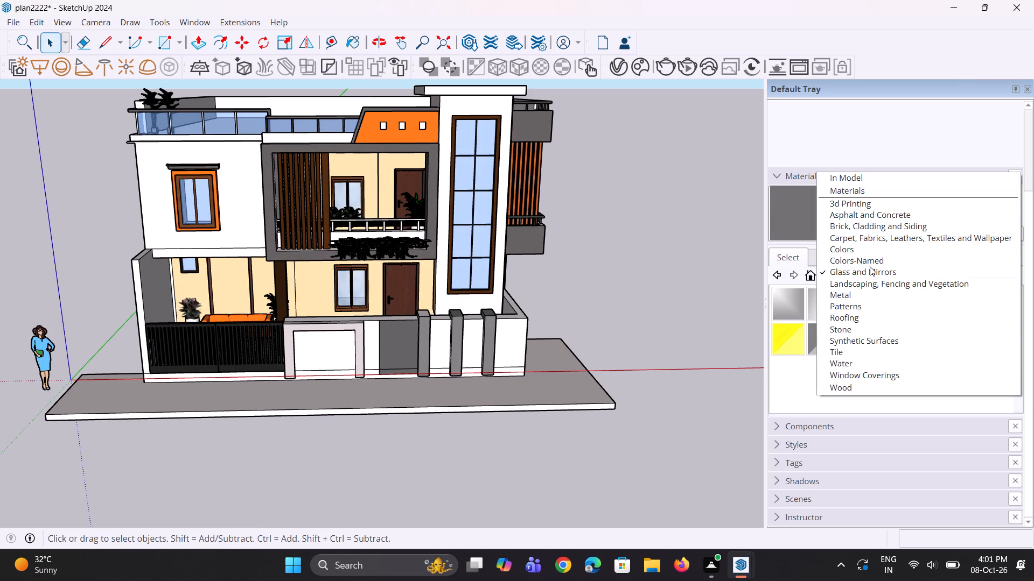
drag(888, 213, 890, 204)
middle_drag(808, 312, 810, 322)
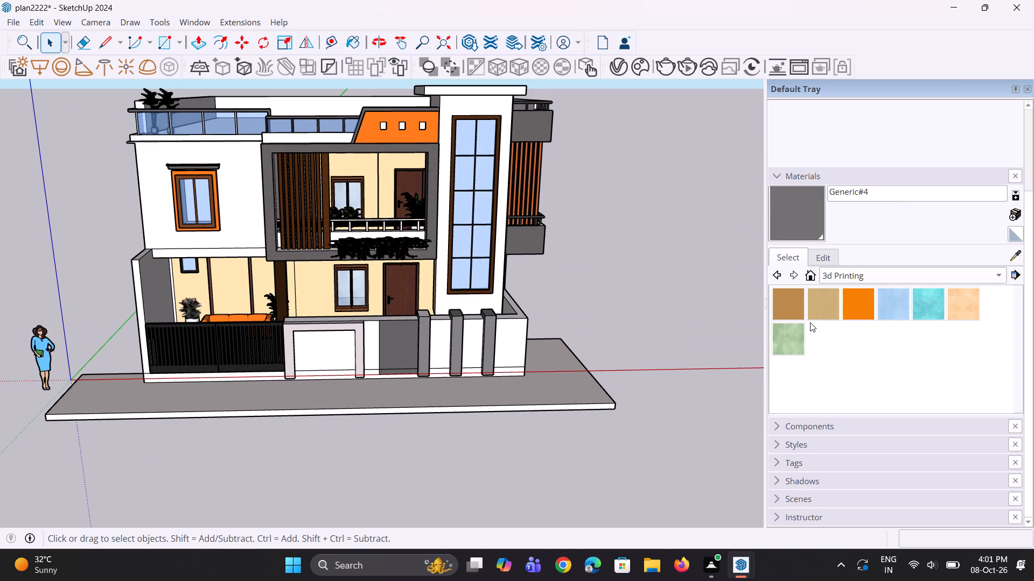
middle_drag(810, 322, 810, 323)
click(823, 306)
click(586, 393)
middle_drag(511, 399, 519, 434)
scroll(545, 413, up, 3)
click(548, 411)
Paint both end edges of the base slab with the Chipboard material.
scroll(606, 413, down, 4)
middle_drag(306, 388, 583, 375)
scroll(423, 444, up, 1)
scroll(310, 515, up, 3)
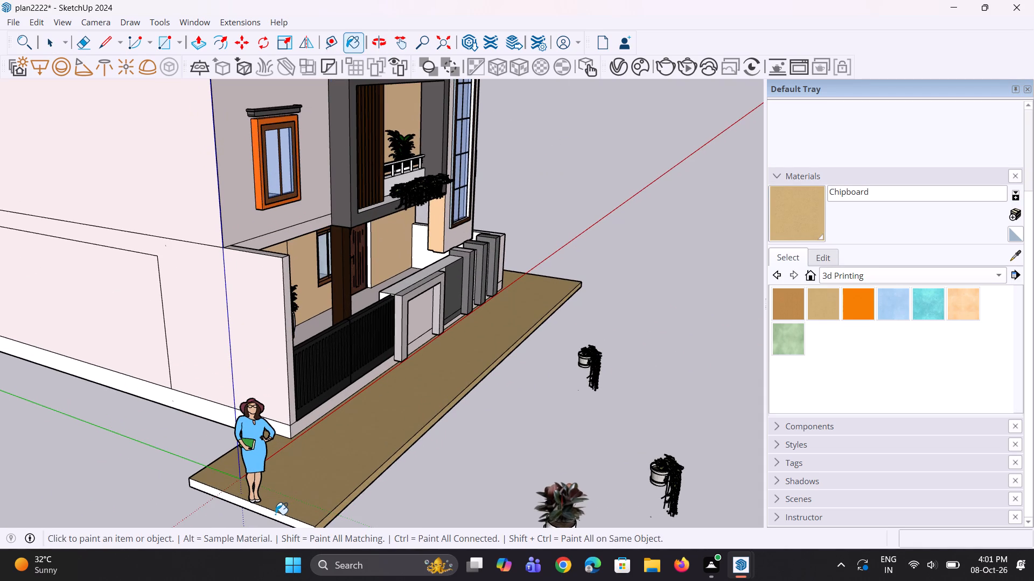
click(275, 515)
scroll(337, 401, down, 4)
middle_drag(417, 393, 0, 362)
scroll(625, 387, up, 1)
scroll(541, 395, up, 6)
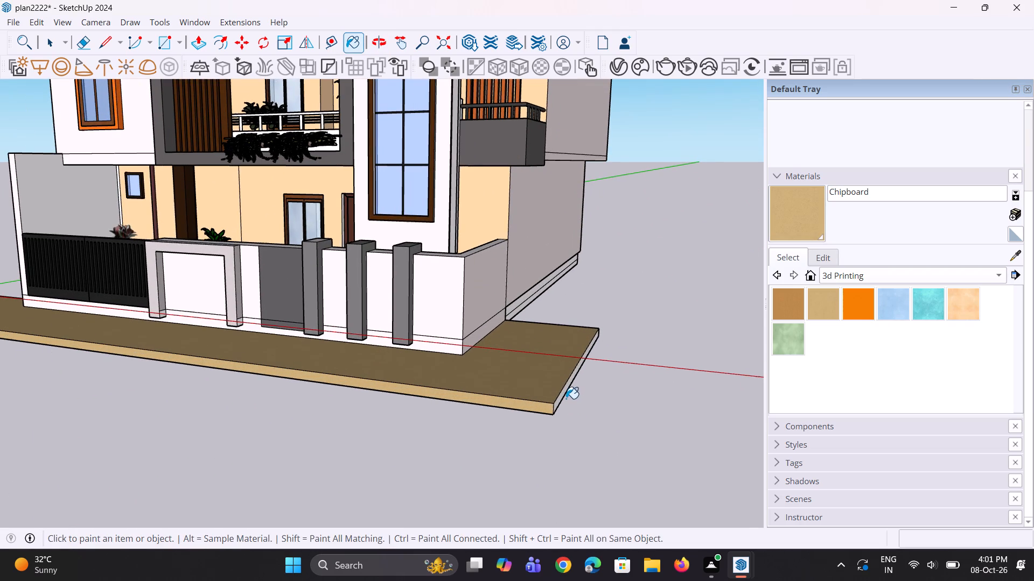
click(565, 391)
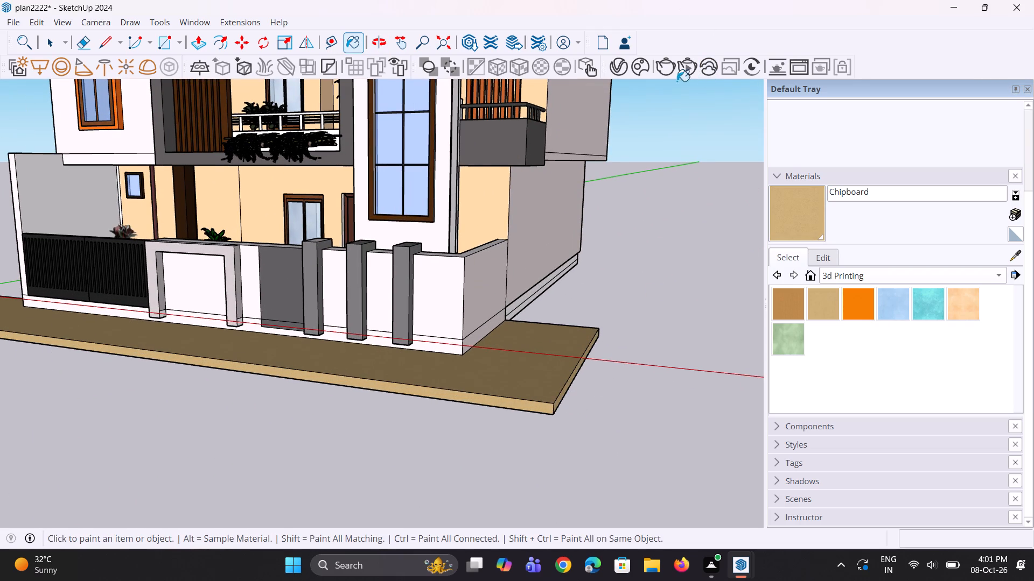
Review the house and the painted base slab from several angles, then examine the upper facade closely.
scroll(670, 82, down, 3)
scroll(627, 98, down, 3)
middle_drag(403, 245, 492, 294)
scroll(484, 310, down, 4)
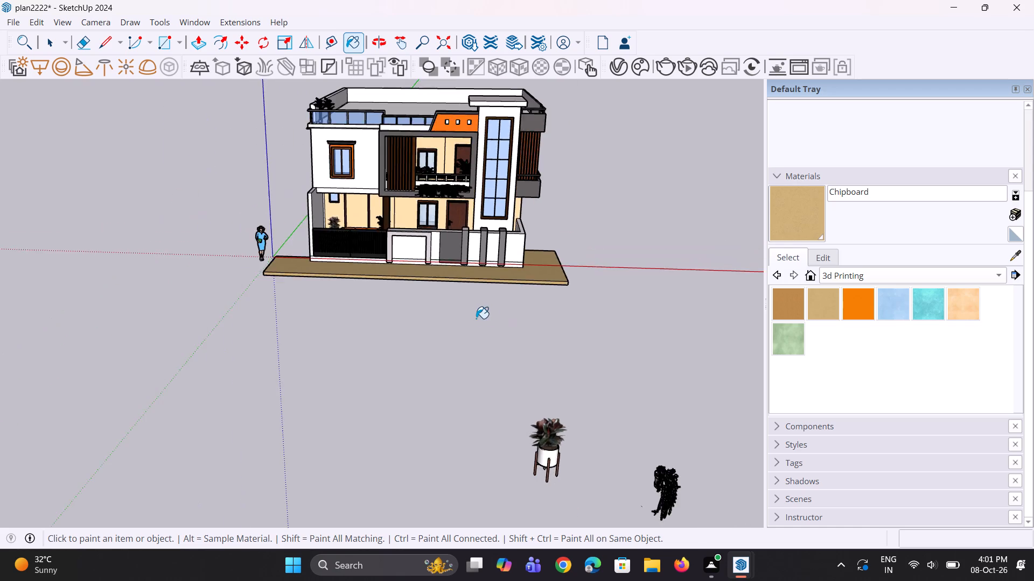
scroll(476, 318, down, 5)
scroll(457, 169, up, 3)
scroll(457, 123, up, 4)
middle_drag(483, 161, 508, 143)
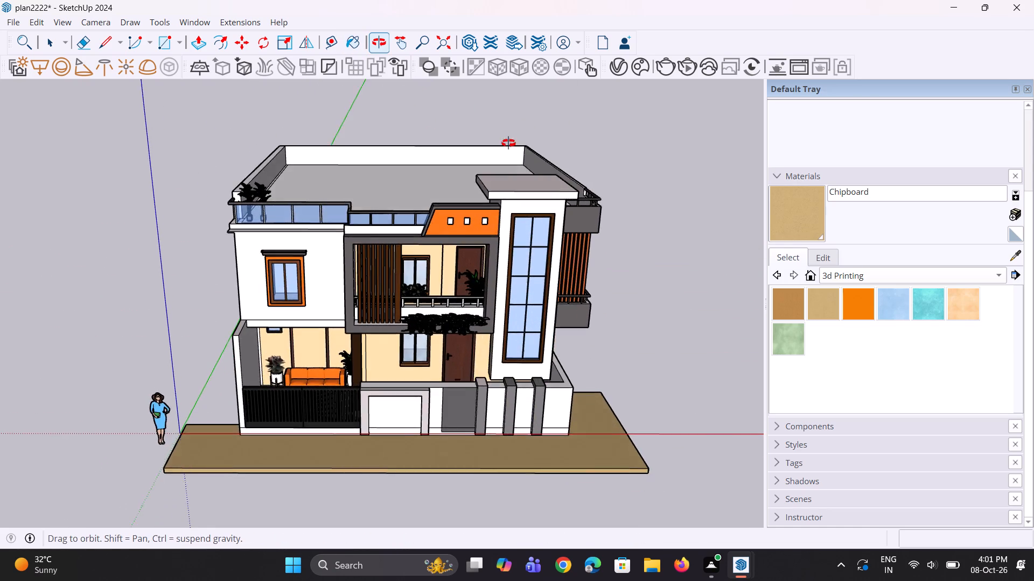
middle_drag(508, 143, 494, 144)
scroll(478, 292, up, 8)
middle_drag(479, 317, 521, 305)
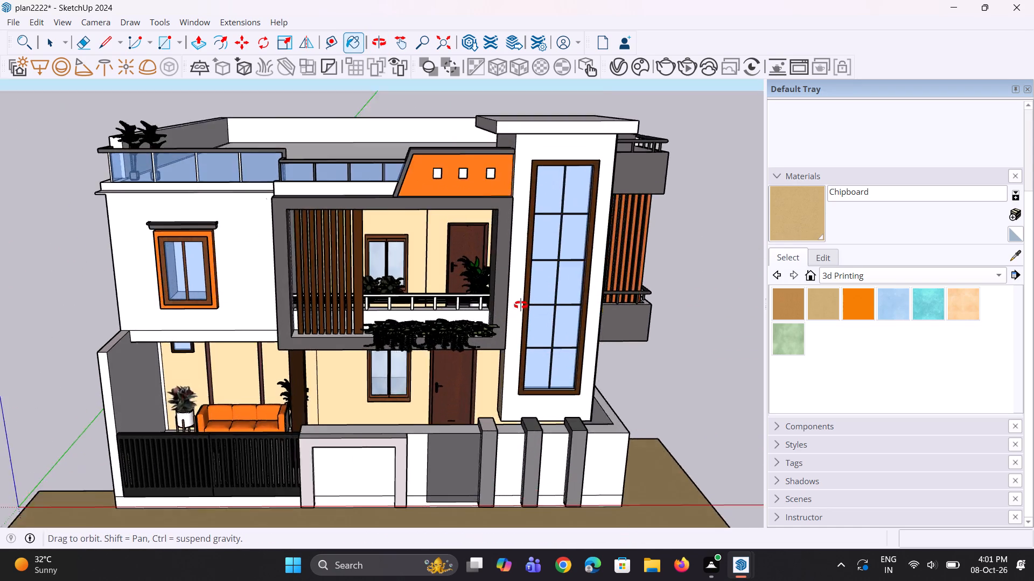
middle_drag(521, 305, 532, 290)
scroll(505, 274, down, 3)
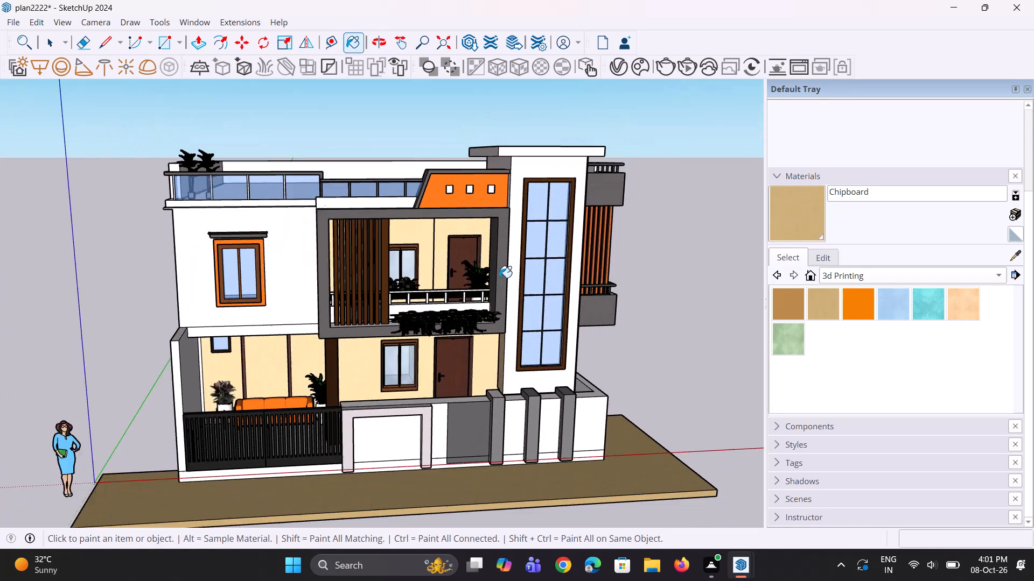
middle_drag(500, 280, 494, 283)
scroll(743, 212, up, 2)
scroll(660, 232, down, 3)
middle_drag(652, 235, 657, 237)
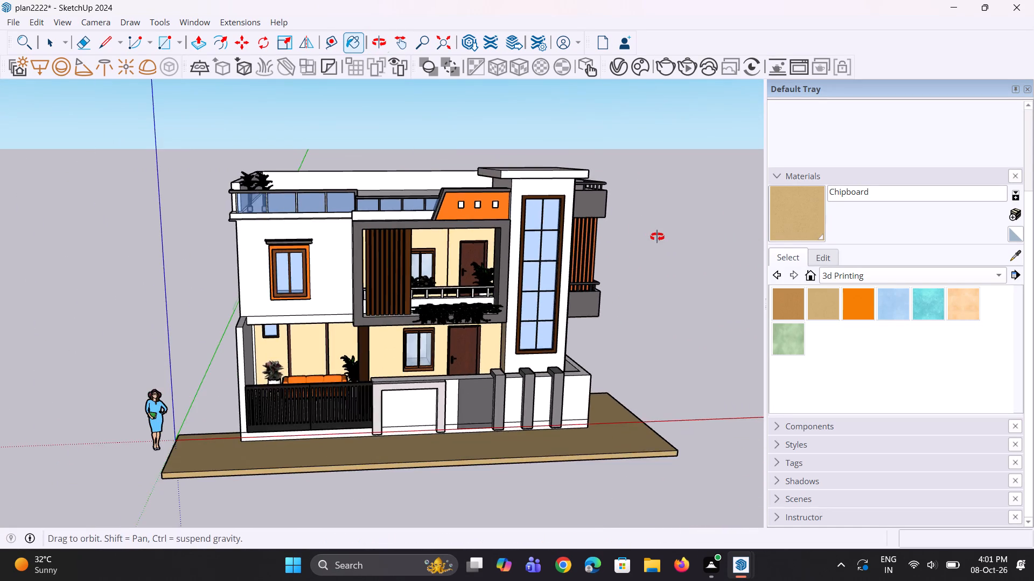
middle_drag(657, 237, 598, 225)
scroll(478, 231, up, 5)
middle_drag(422, 234, 525, 246)
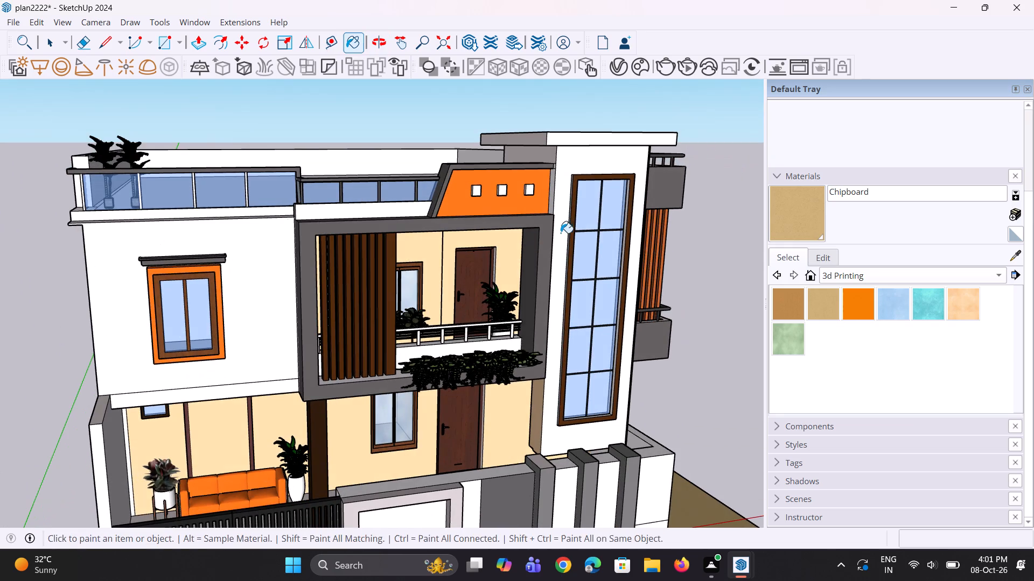
Sample Generic#9 from the stair tower wall and paint the front, end and top of the low parapet beneath the shorter glass railing.
click(1015, 264)
click(1011, 256)
click(611, 166)
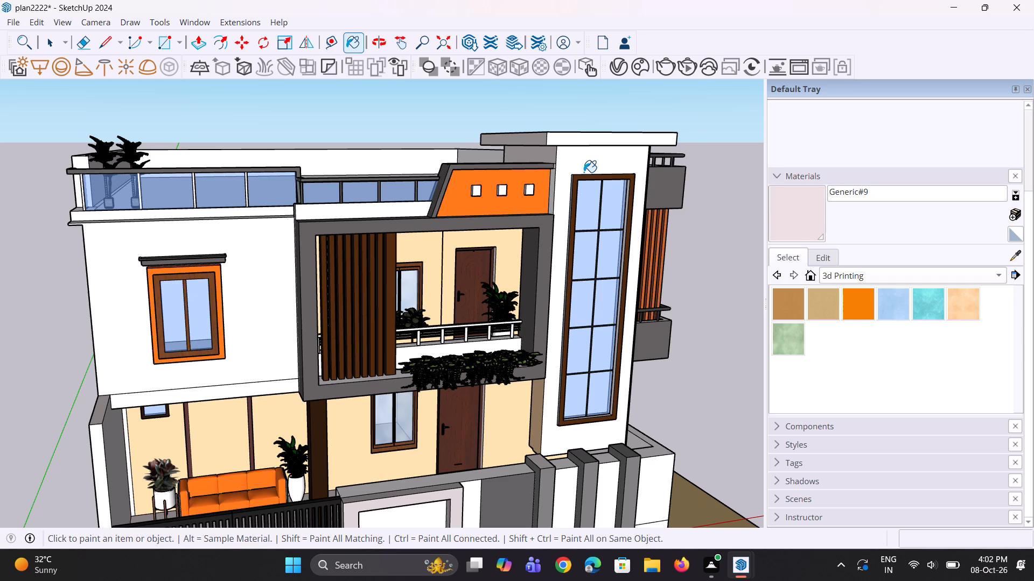
click(404, 211)
middle_drag(277, 220, 320, 219)
scroll(309, 211, up, 9)
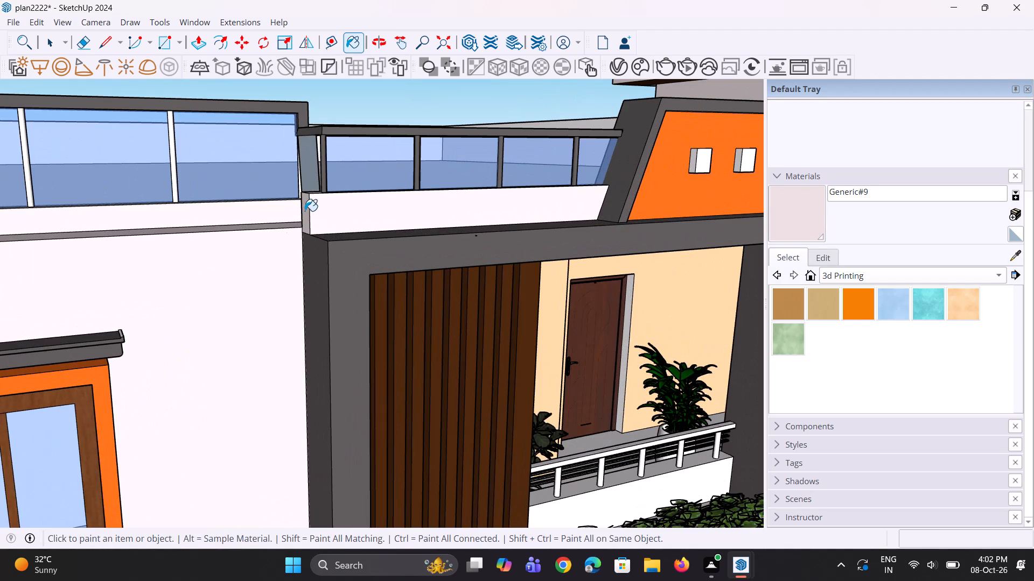
click(305, 211)
middle_drag(341, 207, 278, 287)
scroll(333, 224, up, 2)
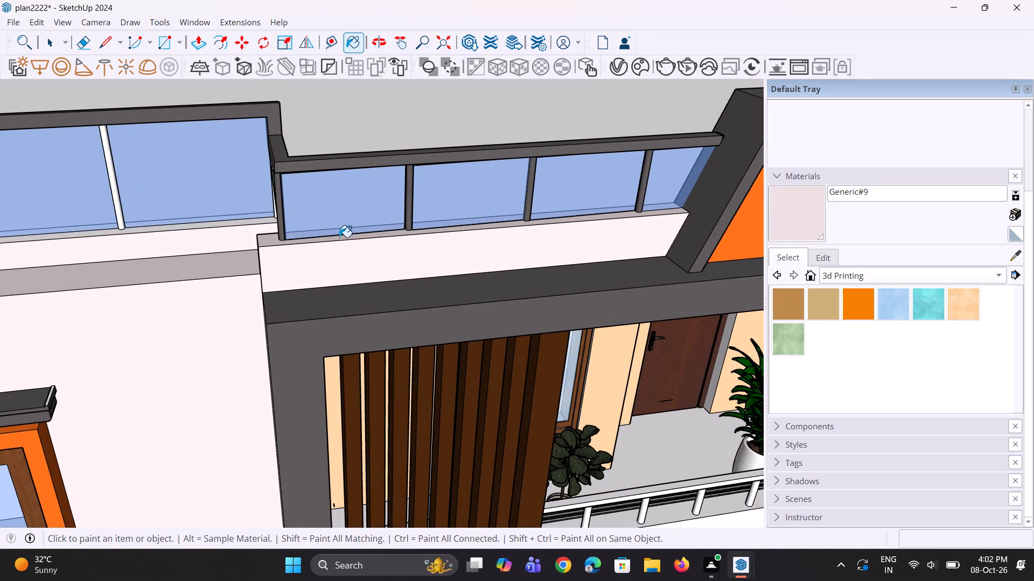
click(341, 238)
Paint the faces of the small square block nearest the glass railing on the orange panel with Generic#9.
scroll(341, 238, down, 16)
scroll(431, 234, up, 13)
middle_drag(467, 228, 480, 225)
scroll(477, 227, up, 3)
click(472, 227)
click(447, 220)
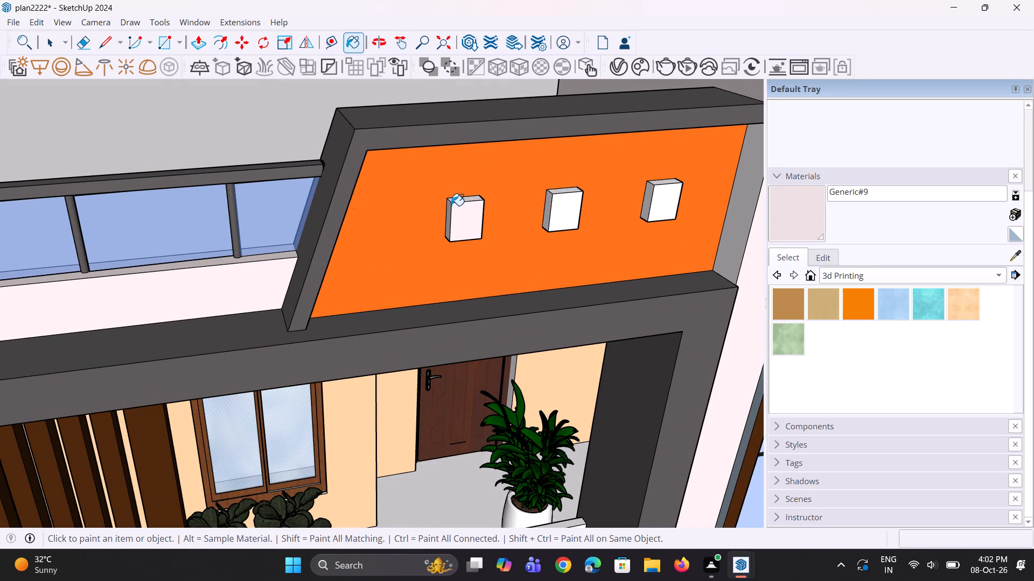
click(462, 202)
middle_drag(489, 216, 349, 197)
scroll(349, 197, up, 1)
scroll(423, 232, up, 2)
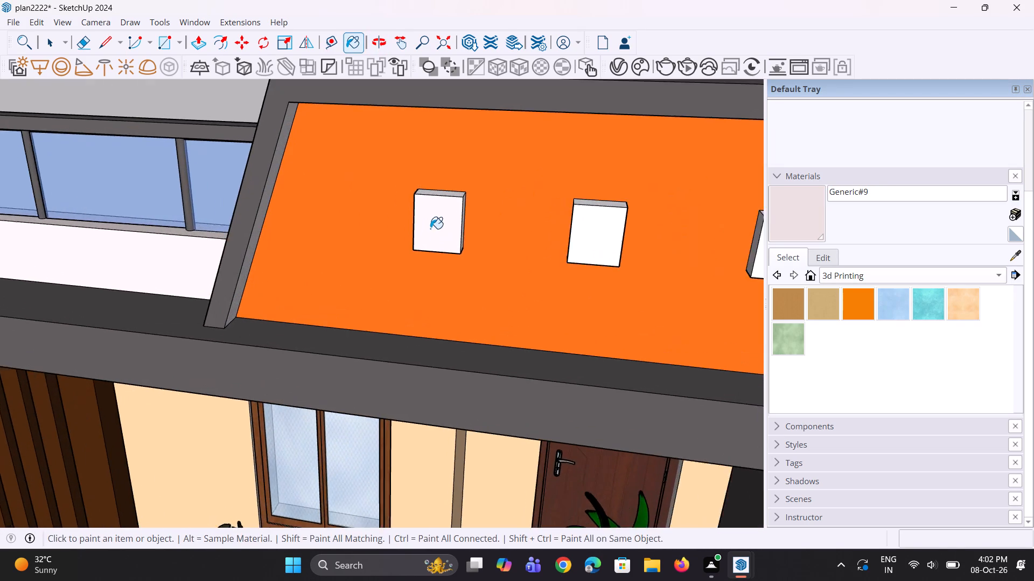
scroll(430, 229, up, 2)
middle_drag(451, 240, 386, 233)
scroll(446, 236, up, 3)
click(442, 229)
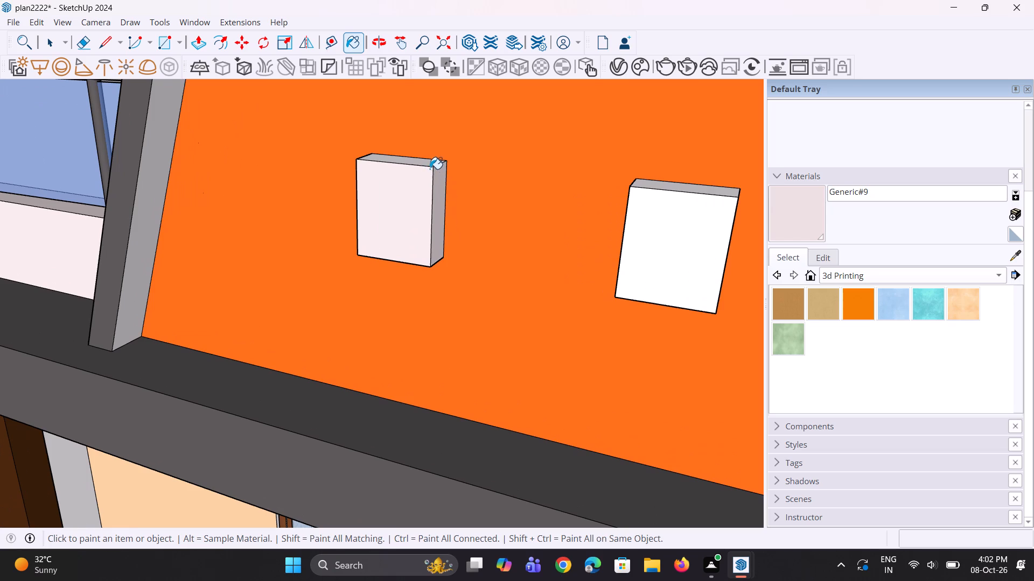
click(429, 164)
middle_drag(402, 247, 436, 131)
scroll(413, 187, up, 3)
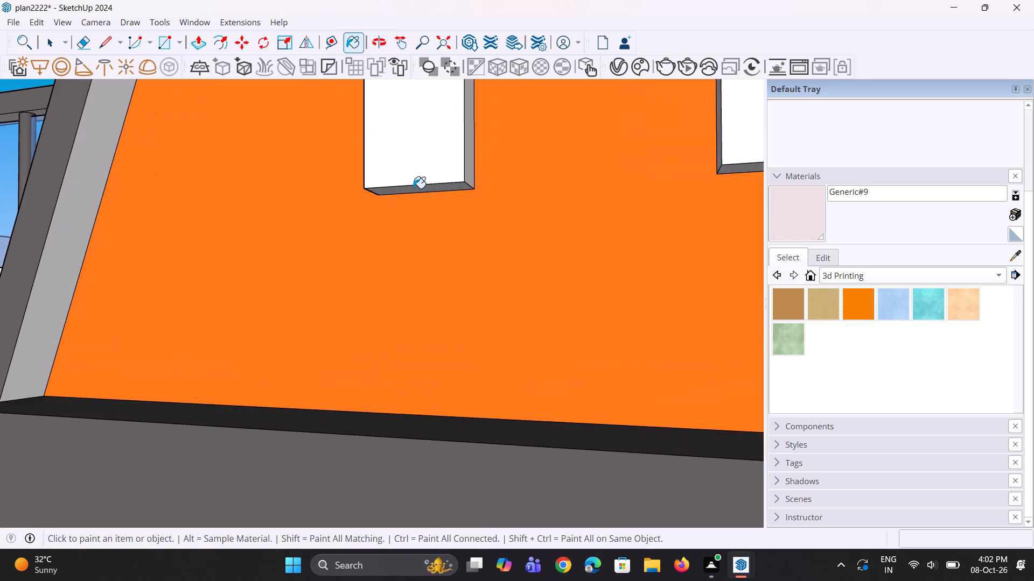
scroll(413, 188, up, 2)
click(416, 188)
click(447, 160)
Paint the front, bottom, side and top faces of the middle square block on the orange panel with Generic#9.
scroll(425, 257, down, 6)
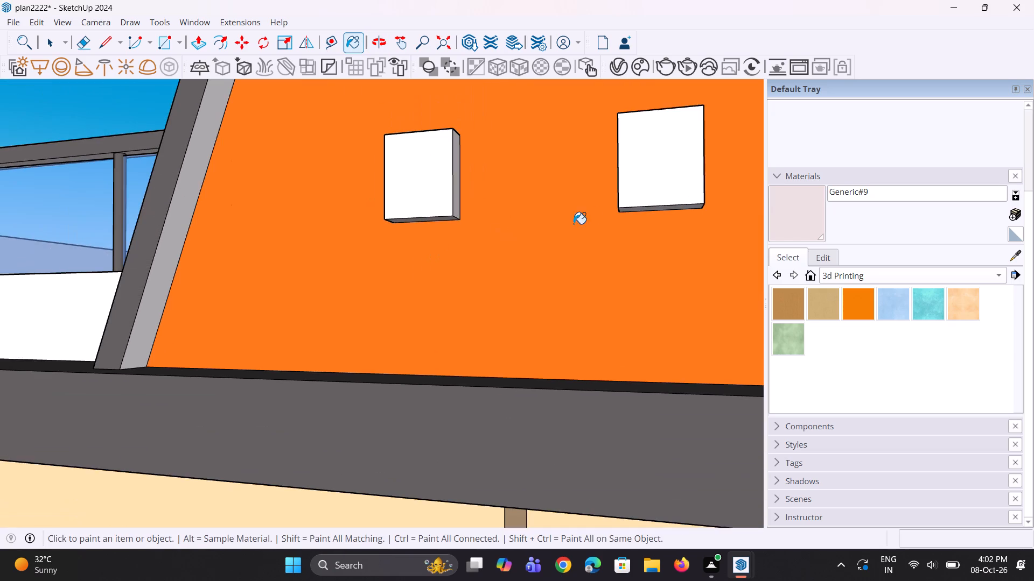
scroll(652, 212, up, 5)
click(667, 208)
click(673, 193)
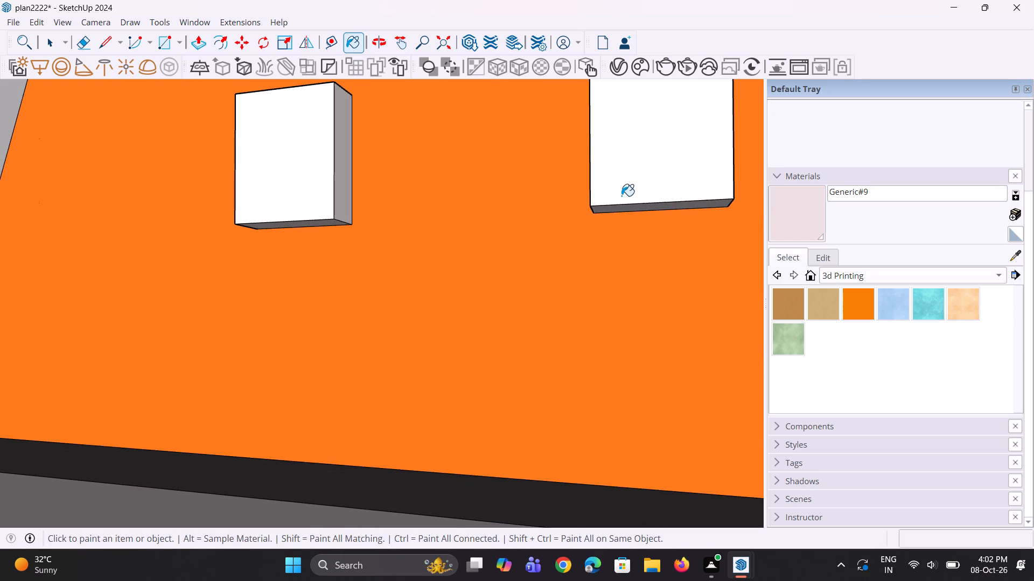
middle_drag(625, 203, 674, 281)
click(641, 222)
scroll(571, 238, down, 3)
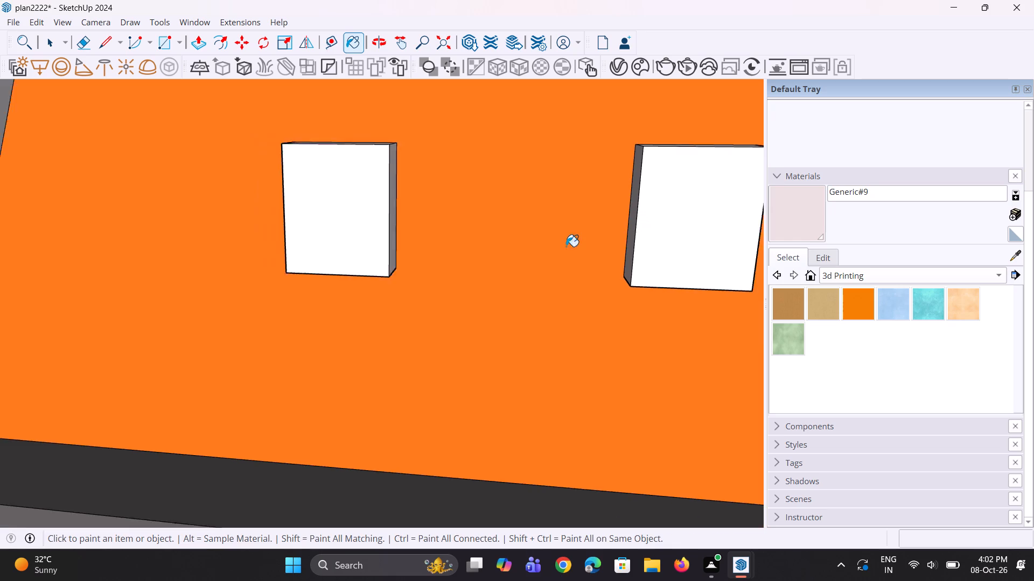
middle_drag(672, 246, 643, 327)
scroll(715, 249, up, 2)
click(712, 237)
middle_drag(712, 300, 653, 249)
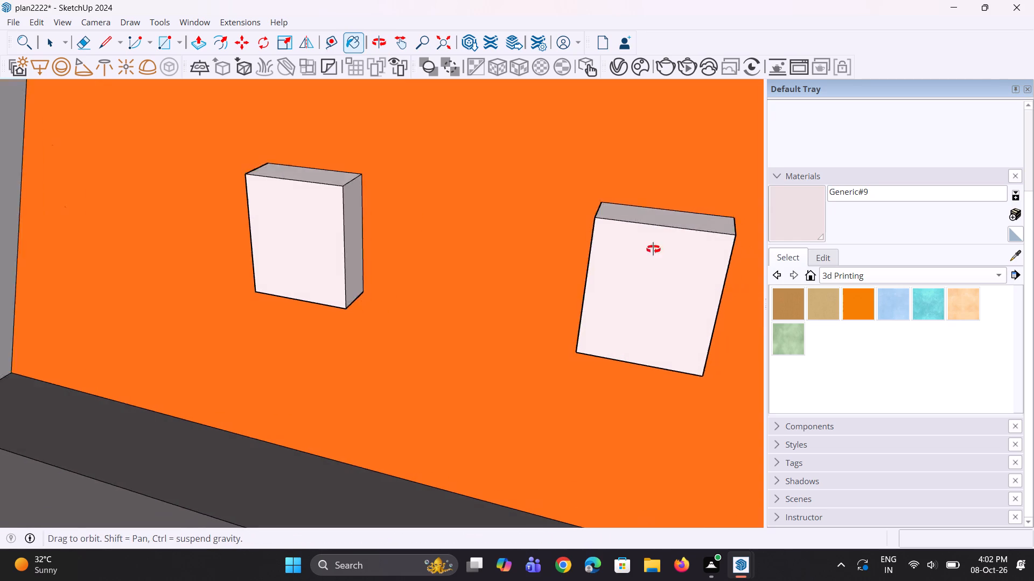
middle_drag(653, 249, 615, 219)
scroll(672, 246, up, 2)
click(683, 250)
click(637, 254)
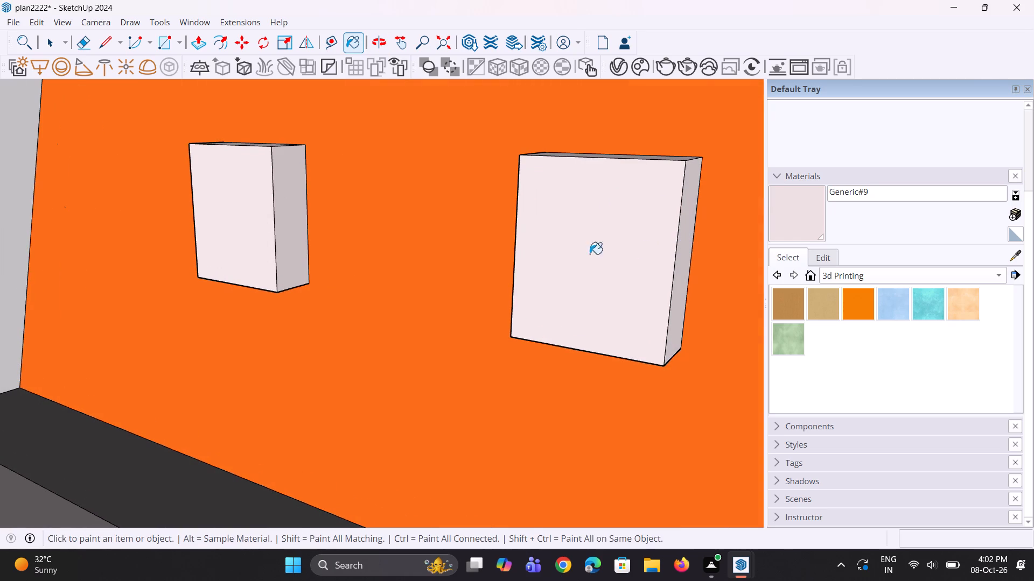
Paint the faces of the square block nearest the stair tower on the orange panel with Generic#9.
scroll(526, 264, down, 14)
scroll(703, 254, up, 5)
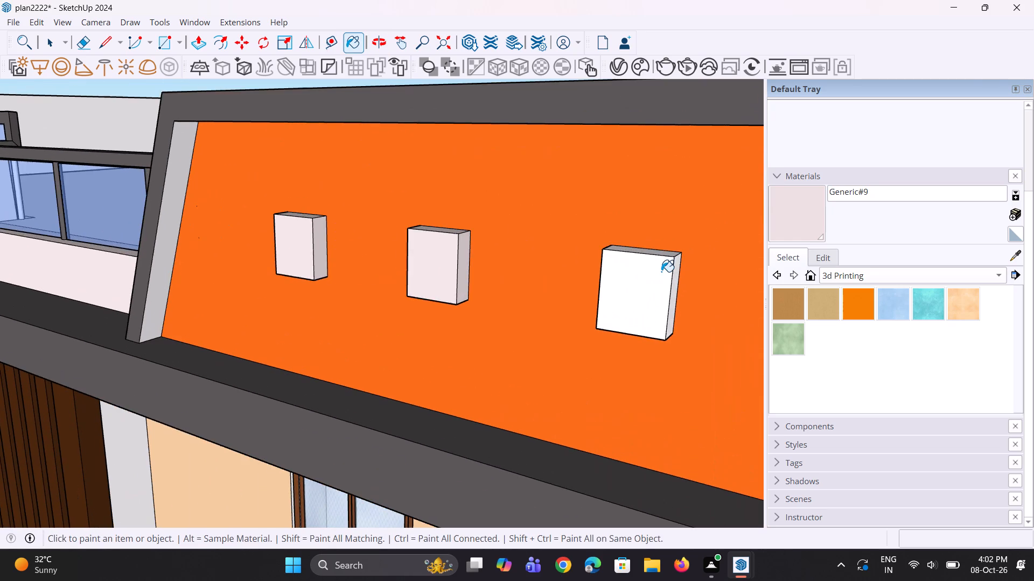
click(660, 272)
scroll(694, 294, up, 2)
click(673, 273)
click(666, 246)
middle_drag(593, 269, 751, 292)
scroll(700, 271, up, 3)
click(685, 259)
middle_drag(702, 301, 703, 225)
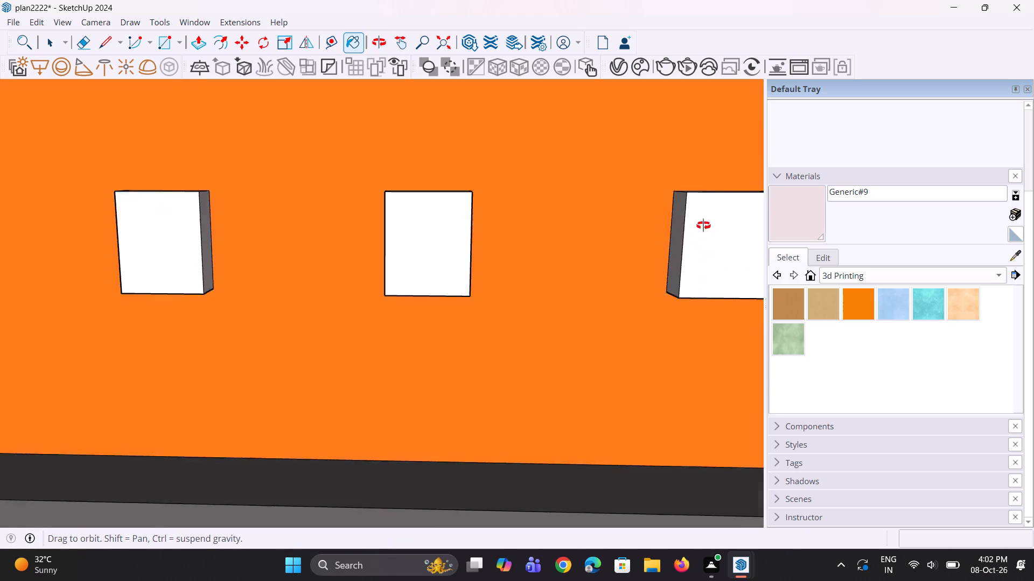
middle_drag(703, 225, 695, 181)
scroll(698, 267, up, 3)
middle_drag(702, 264, 707, 231)
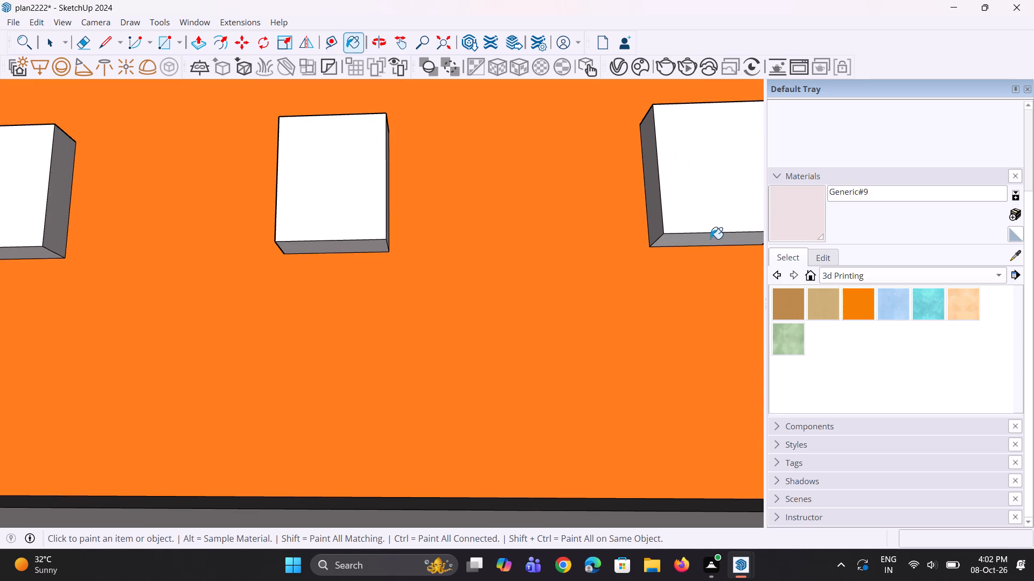
click(710, 239)
Review the painted blocks on the orange panel and the whole front elevation from further away.
scroll(453, 294, down, 7)
middle_drag(481, 293, 494, 364)
scroll(490, 315, down, 2)
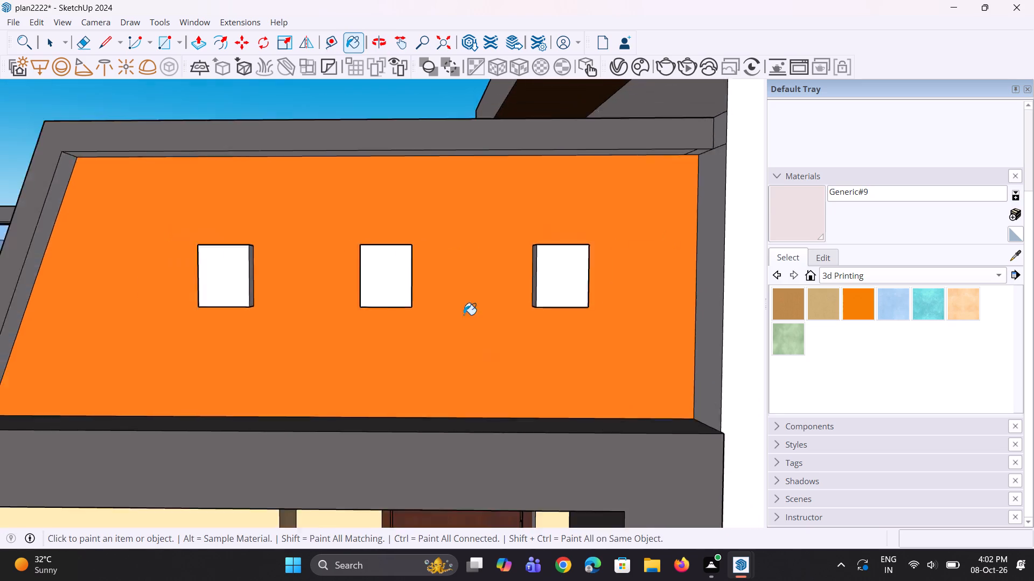
scroll(464, 315, down, 15)
middle_drag(449, 314, 462, 343)
scroll(436, 294, down, 5)
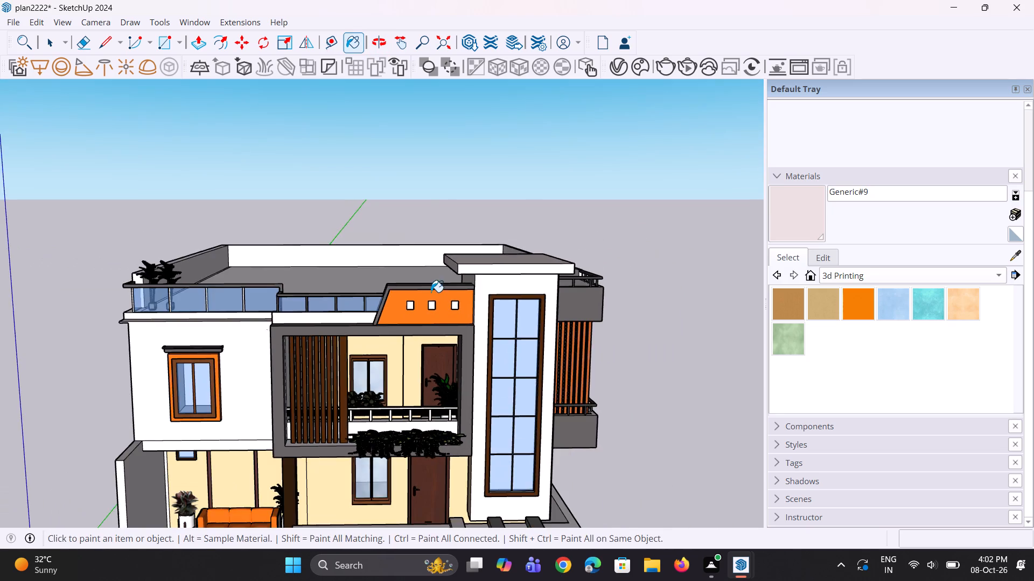
middle_drag(417, 274, 398, 251)
scroll(413, 283, down, 9)
middle_drag(377, 310, 383, 335)
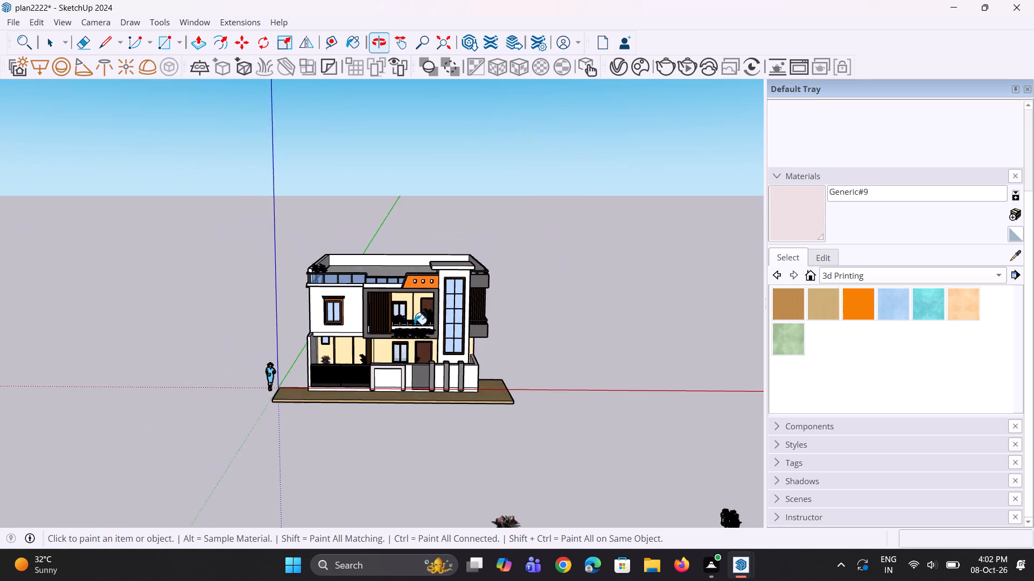
scroll(449, 310, up, 6)
scroll(441, 307, down, 1)
middle_drag(441, 329, 409, 327)
middle_click(402, 323)
scroll(380, 326, down, 4)
middle_drag(384, 333, 428, 303)
scroll(364, 309, up, 2)
middle_drag(361, 311, 351, 318)
scroll(422, 312, up, 1)
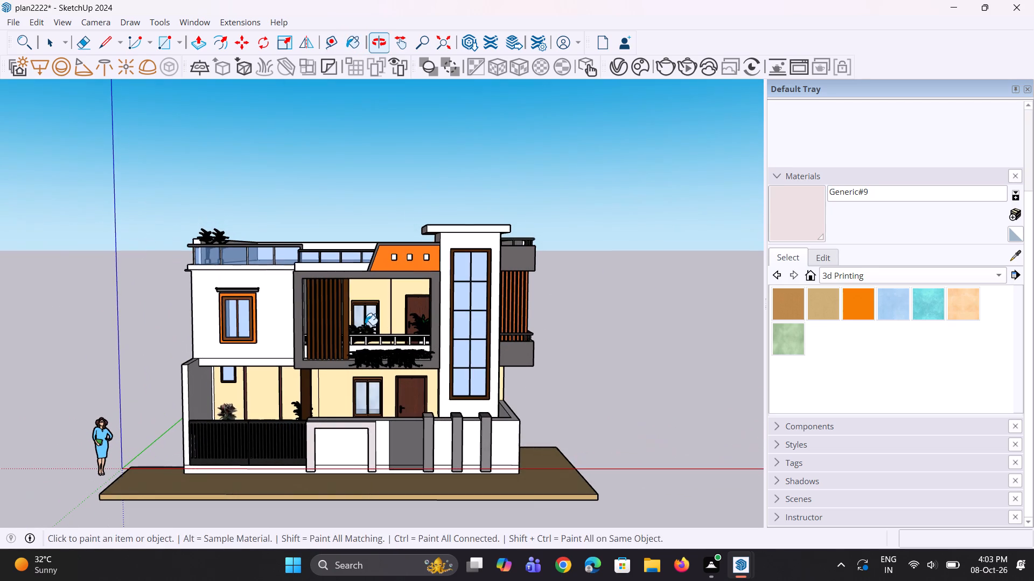
Orbit around the whole house to inspect its exterior finishes from every side.
key(space)
click(673, 329)
middle_drag(610, 338, 561, 341)
middle_drag(573, 341, 637, 344)
middle_drag(638, 344, 688, 333)
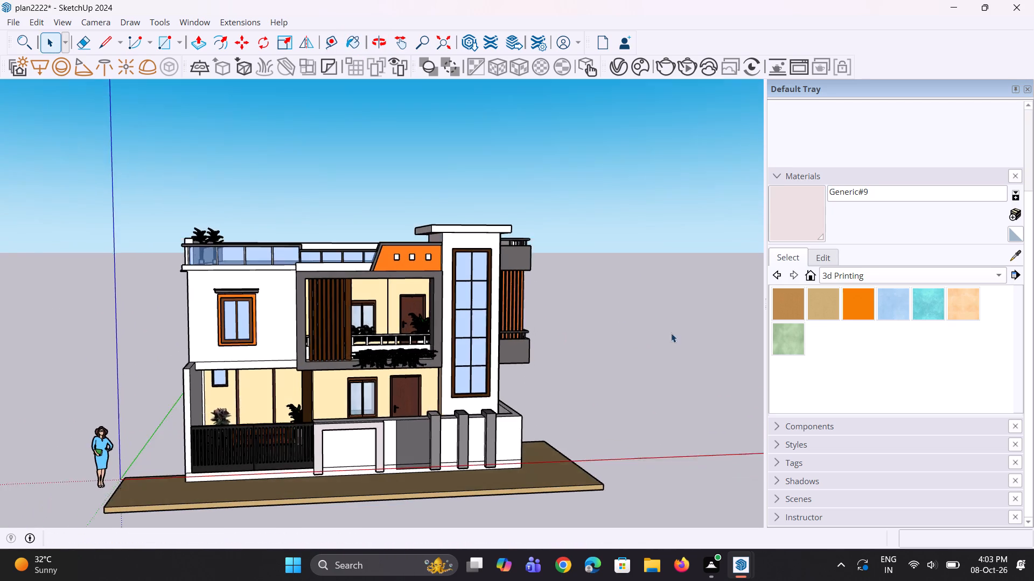
middle_drag(574, 356, 612, 356)
middle_drag(564, 374, 619, 371)
middle_drag(432, 374, 574, 374)
middle_drag(494, 378, 543, 386)
middle_drag(471, 396, 564, 387)
middle_drag(311, 386, 466, 374)
middle_drag(374, 389, 419, 380)
middle_drag(337, 397, 559, 373)
middle_drag(476, 384, 607, 380)
middle_drag(330, 394, 541, 387)
middle_drag(359, 392, 564, 380)
middle_drag(301, 406, 403, 398)
middle_drag(269, 403, 414, 413)
middle_drag(241, 416, 385, 420)
middle_drag(227, 419, 389, 406)
middle_drag(360, 398, 259, 398)
Examine the rooftop, upper facade, side wall and base slab from raised and level viewpoints.
scroll(347, 218, up, 3)
middle_drag(347, 219, 336, 290)
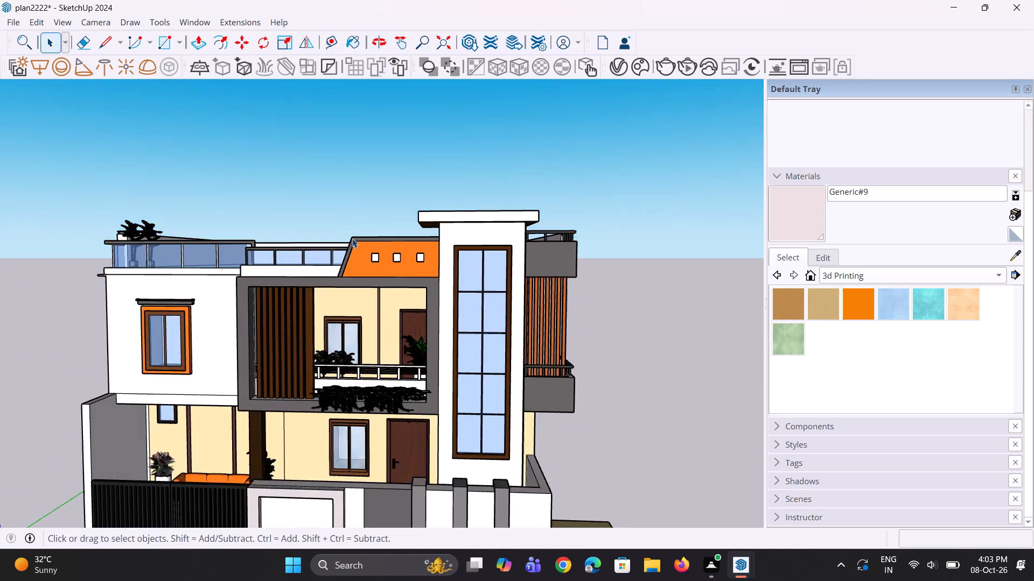
scroll(361, 216, down, 5)
middle_drag(360, 228, 359, 274)
scroll(336, 224, up, 2)
middle_drag(343, 222, 355, 209)
scroll(353, 213, up, 1)
scroll(356, 209, down, 2)
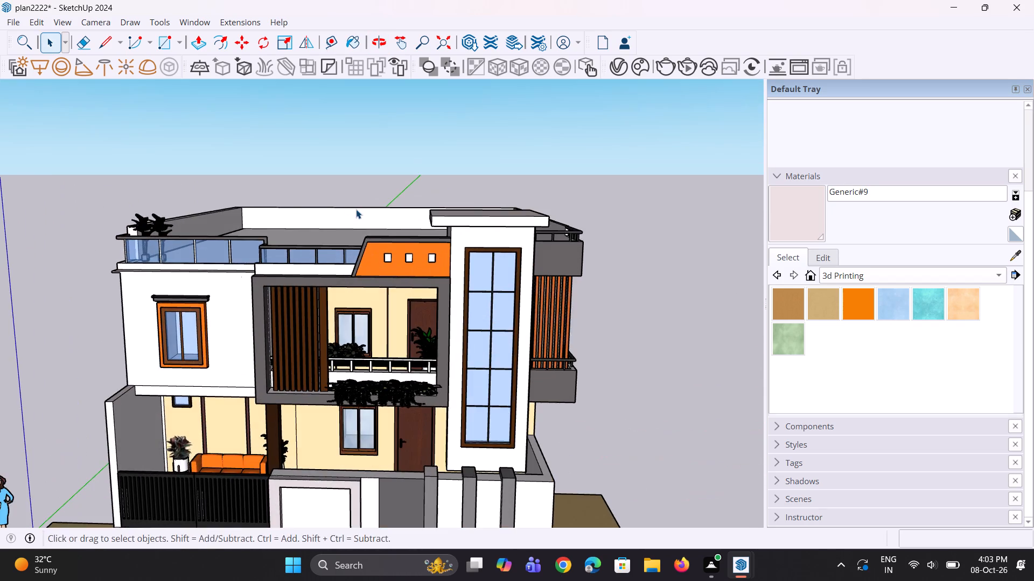
scroll(356, 209, down, 2)
middle_drag(350, 241, 359, 224)
scroll(309, 342, up, 2)
middle_drag(280, 358, 292, 345)
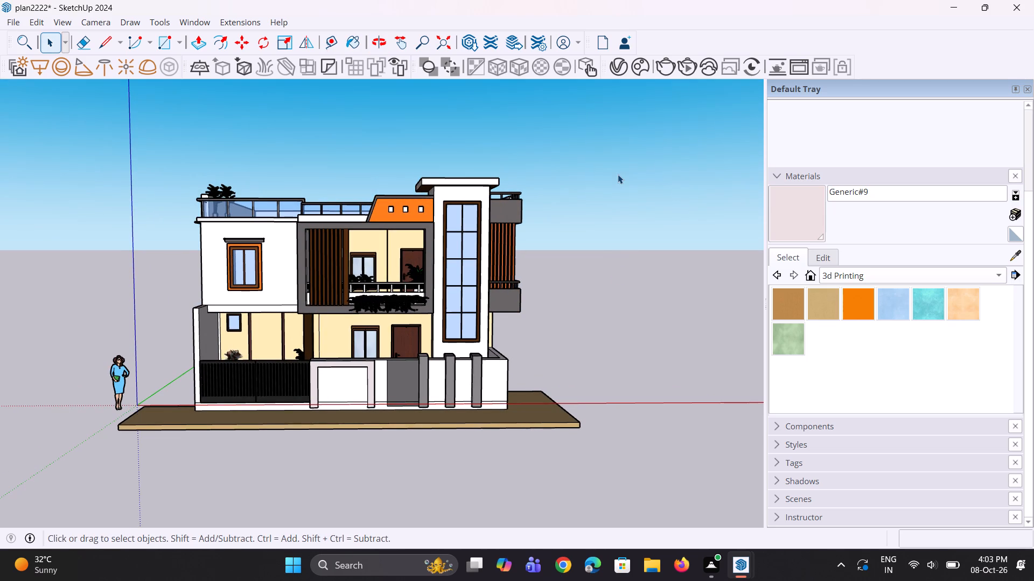
scroll(441, 111, down, 2)
middle_drag(284, 268, 296, 270)
scroll(226, 293, up, 2)
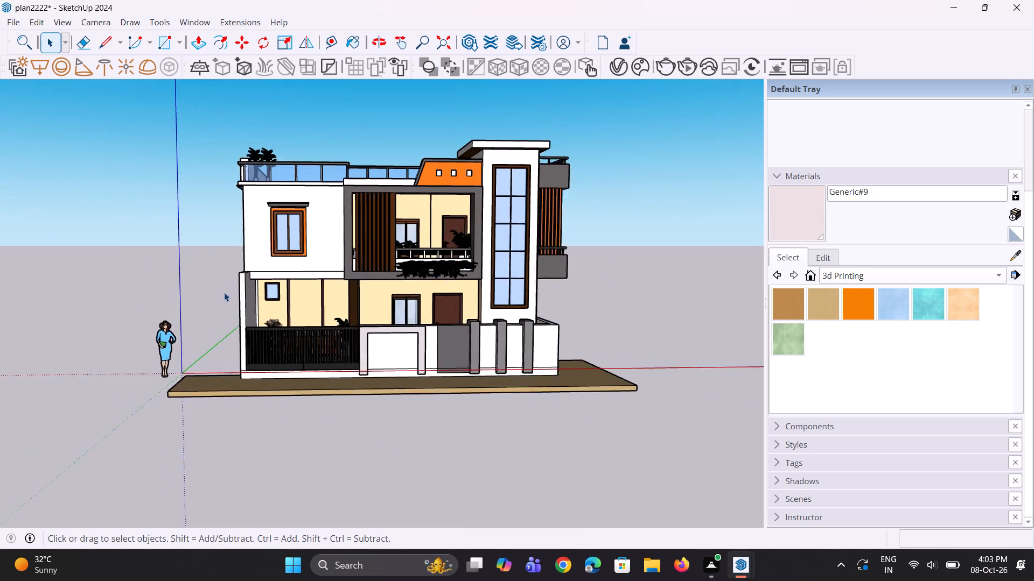
scroll(224, 292, up, 1)
middle_drag(202, 308, 354, 334)
scroll(381, 321, down, 2)
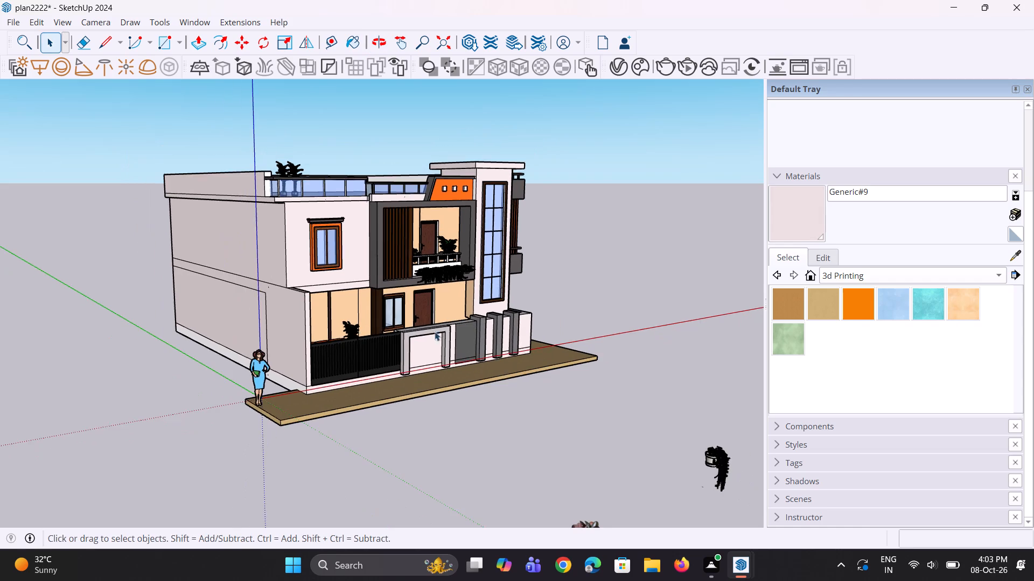
middle_drag(477, 364, 484, 392)
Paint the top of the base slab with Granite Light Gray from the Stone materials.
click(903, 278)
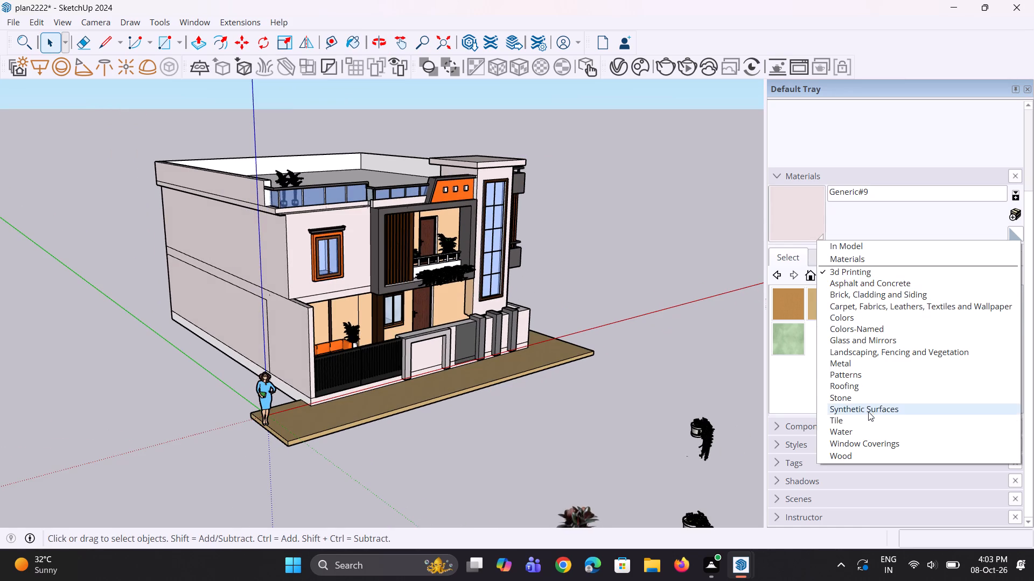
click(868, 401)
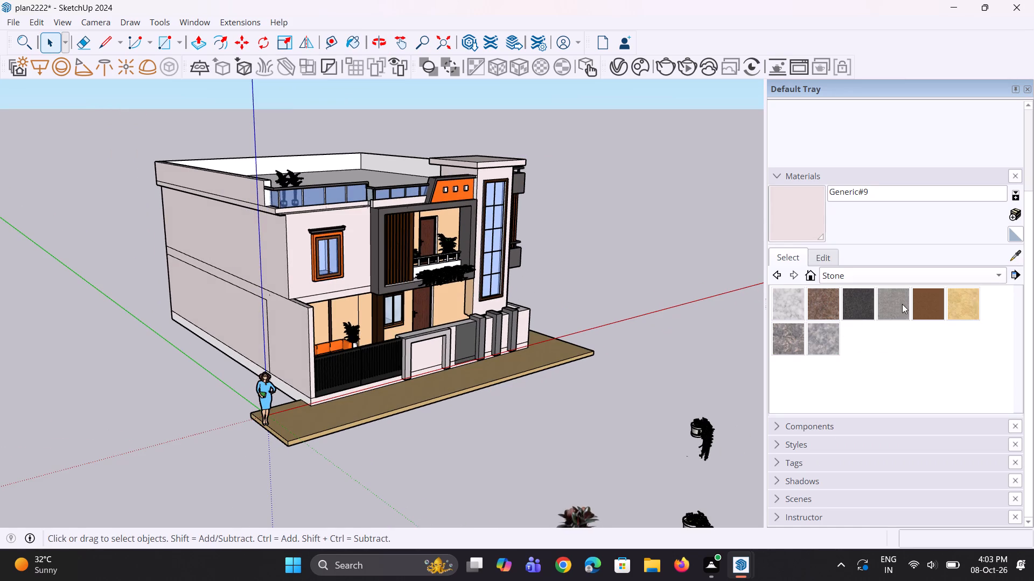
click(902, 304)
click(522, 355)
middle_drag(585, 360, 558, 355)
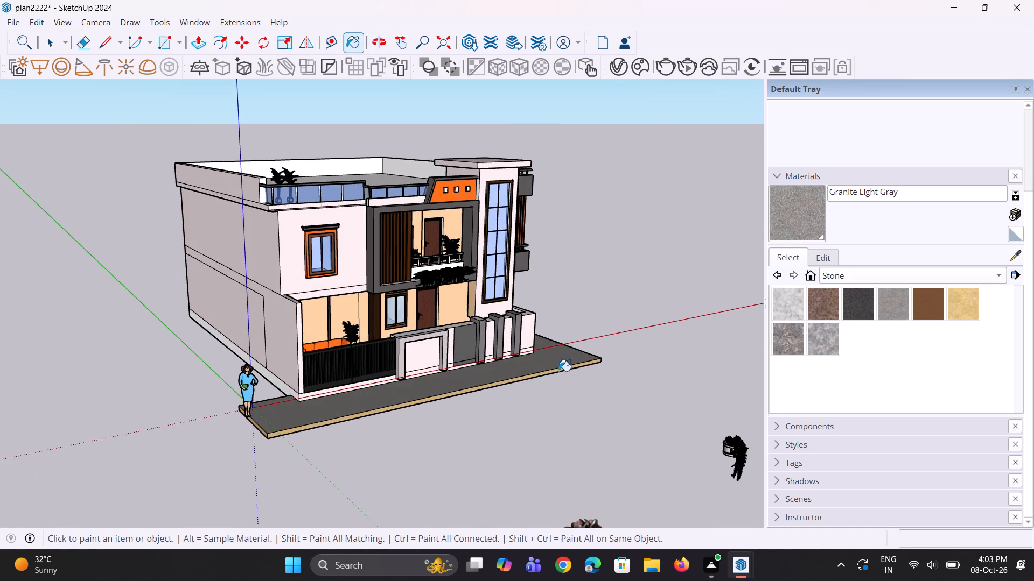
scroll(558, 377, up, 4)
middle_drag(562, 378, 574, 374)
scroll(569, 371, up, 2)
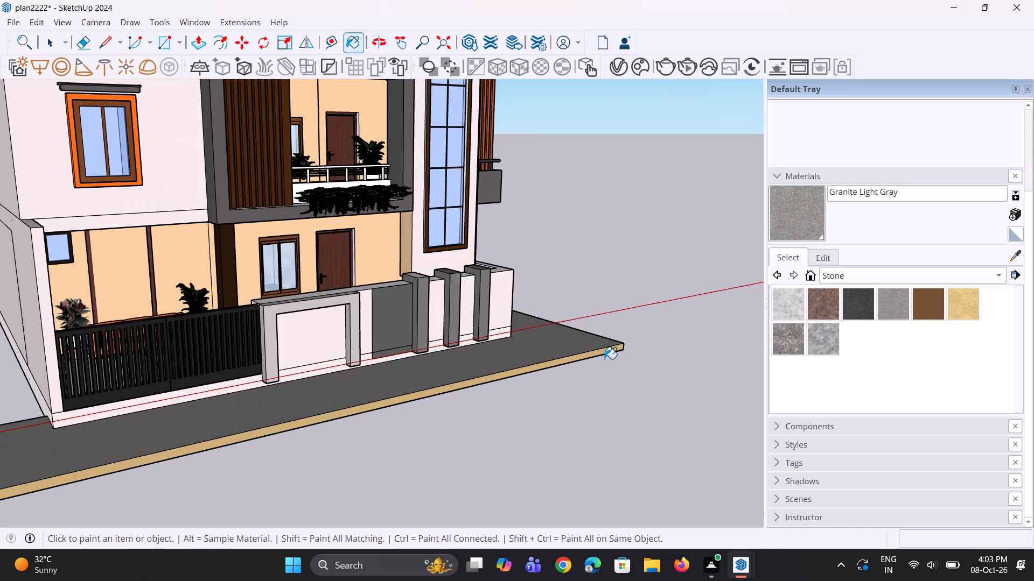
Paint the top and the long front edge of the base slab with Granite Dark Gray.
click(871, 311)
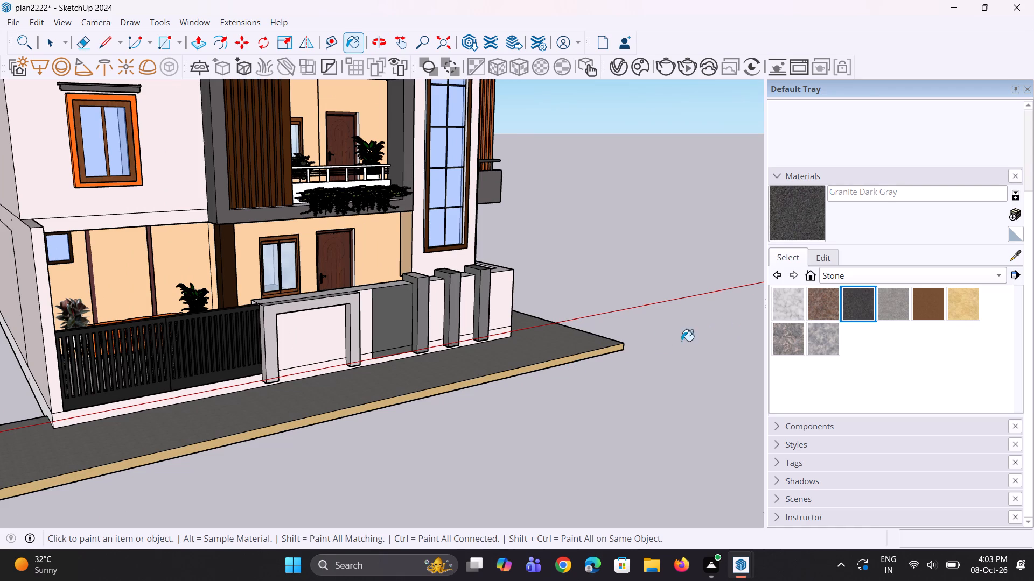
scroll(591, 358, up, 2)
click(553, 347)
middle_drag(550, 366, 540, 331)
scroll(540, 379, up, 3)
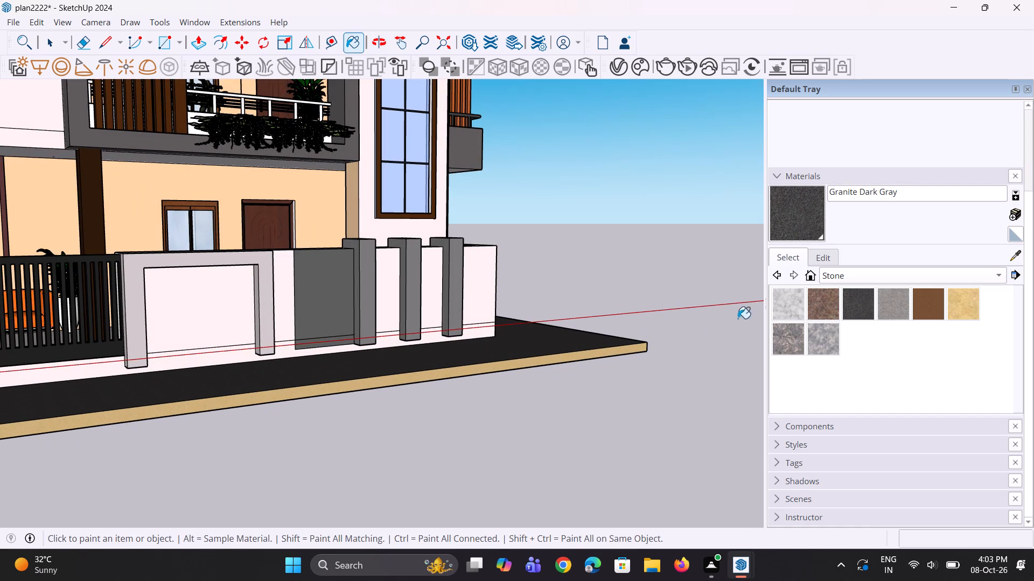
click(621, 352)
scroll(630, 351, down, 3)
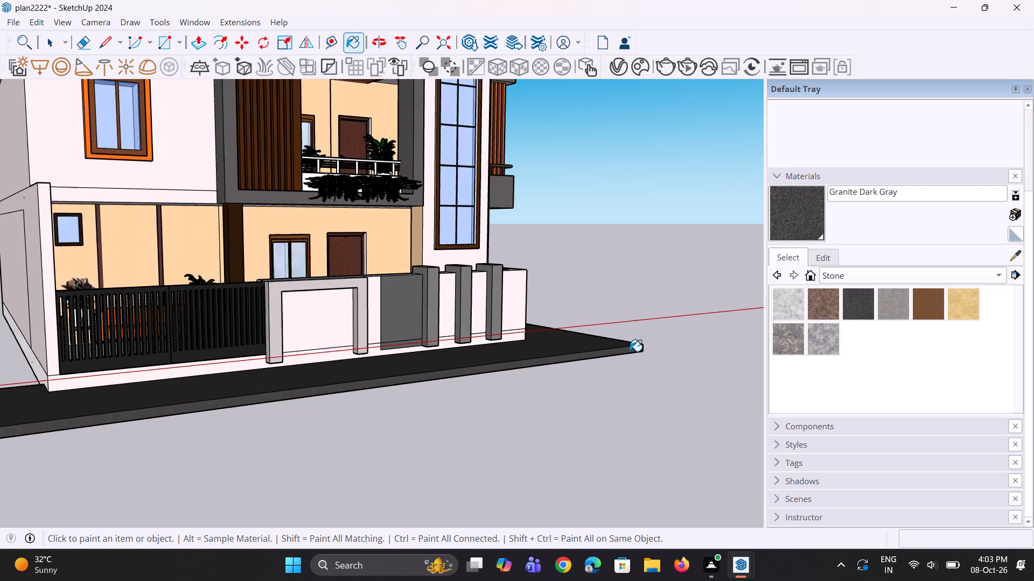
Paint both end edges of the base slab with Granite Dark Gray.
scroll(630, 351, down, 4)
middle_drag(646, 352, 411, 371)
scroll(683, 407, up, 2)
middle_drag(663, 403, 554, 395)
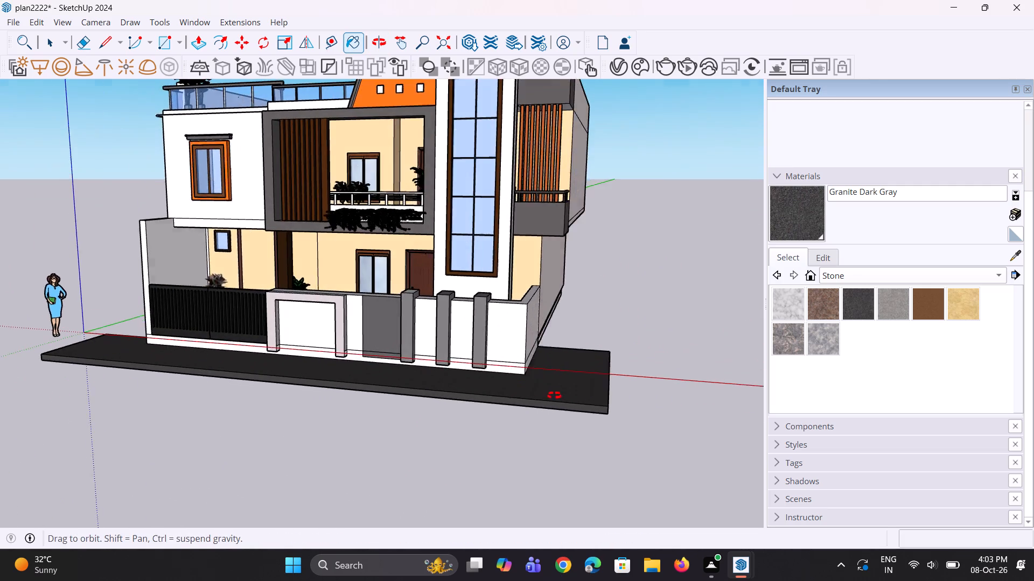
middle_drag(554, 395, 518, 392)
scroll(540, 407, up, 1)
click(540, 407)
scroll(554, 410, down, 7)
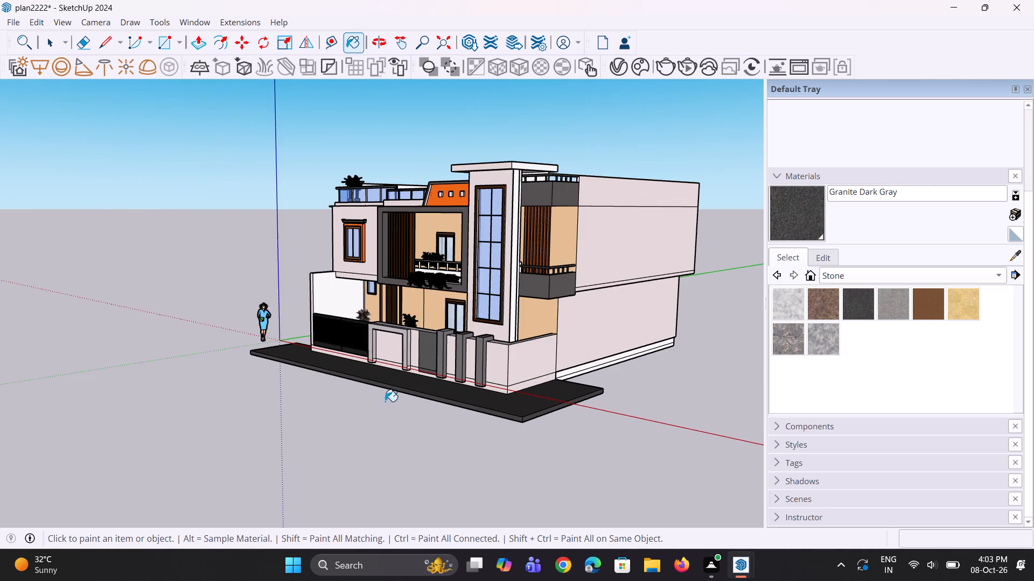
middle_drag(385, 401, 534, 395)
middle_drag(361, 372, 484, 370)
middle_drag(264, 374, 423, 379)
middle_drag(233, 405, 254, 405)
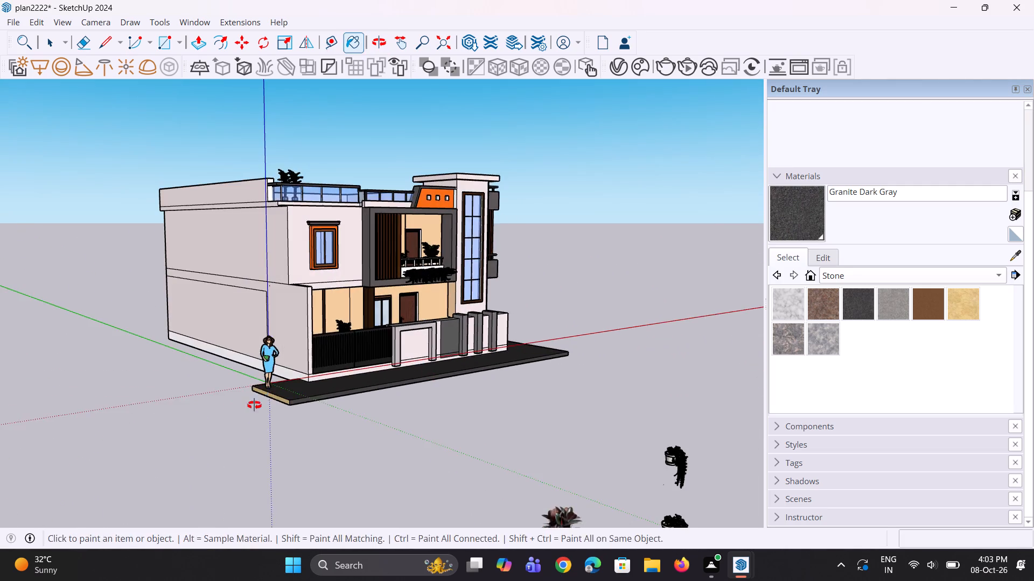
middle_drag(254, 405, 315, 400)
scroll(315, 401, up, 6)
click(334, 394)
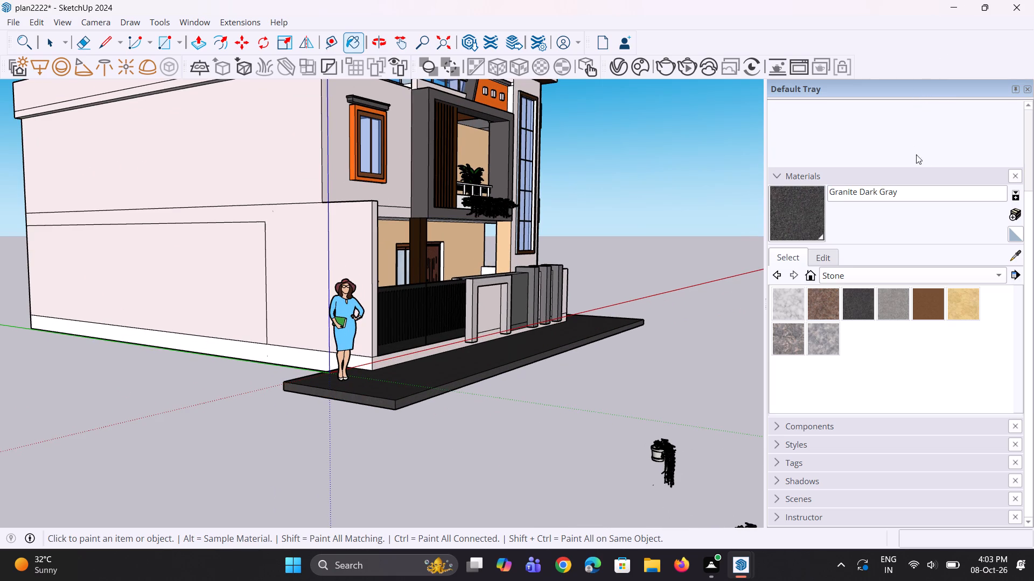
Lighten the Granite Dark Gray material on the base slab by setting its HSB brightness to 57.
scroll(588, 294, down, 3)
middle_drag(628, 343, 546, 432)
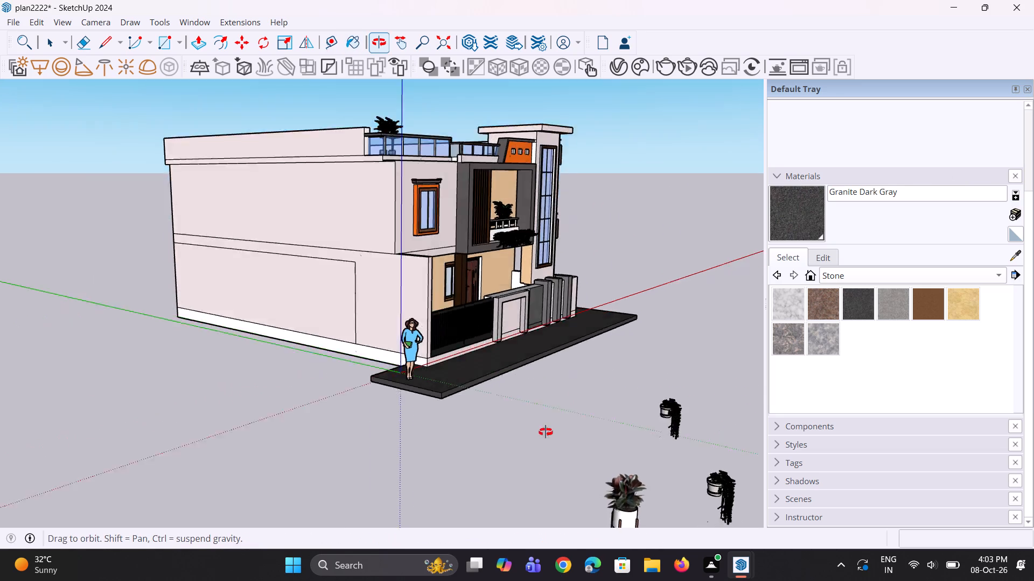
middle_drag(546, 432, 518, 437)
scroll(538, 420, up, 3)
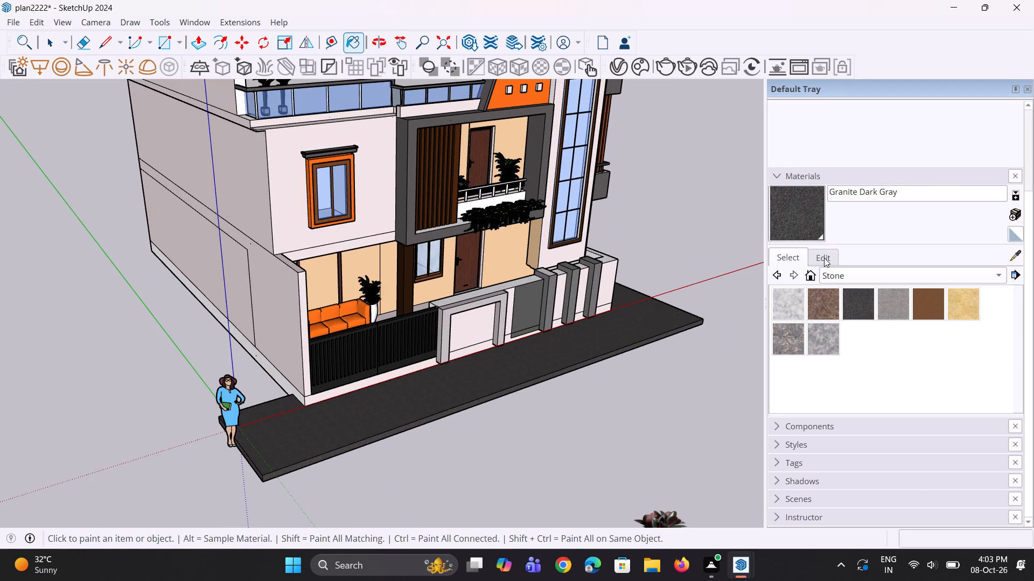
click(824, 264)
drag(821, 383, 840, 392)
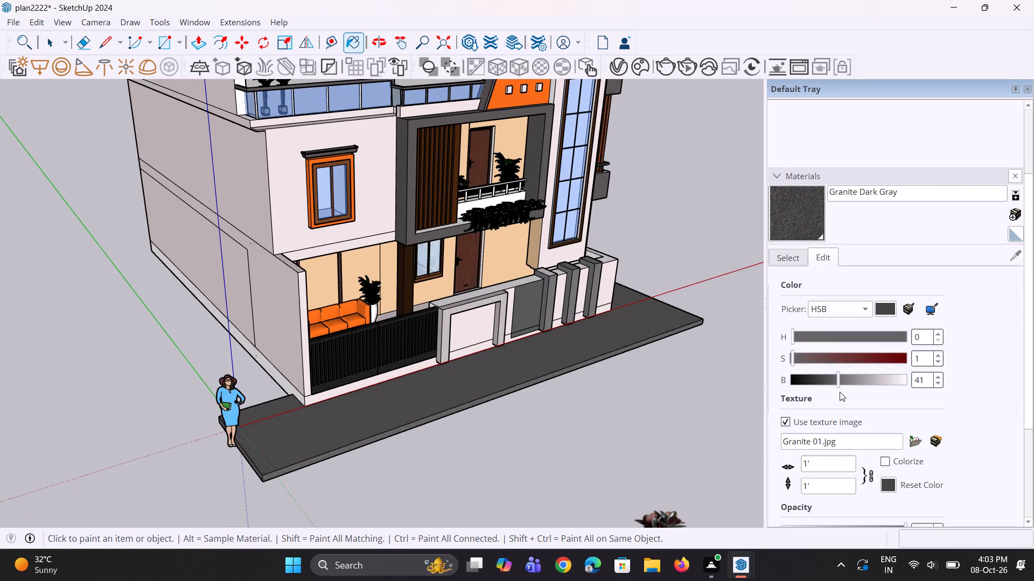
drag(840, 392, 853, 394)
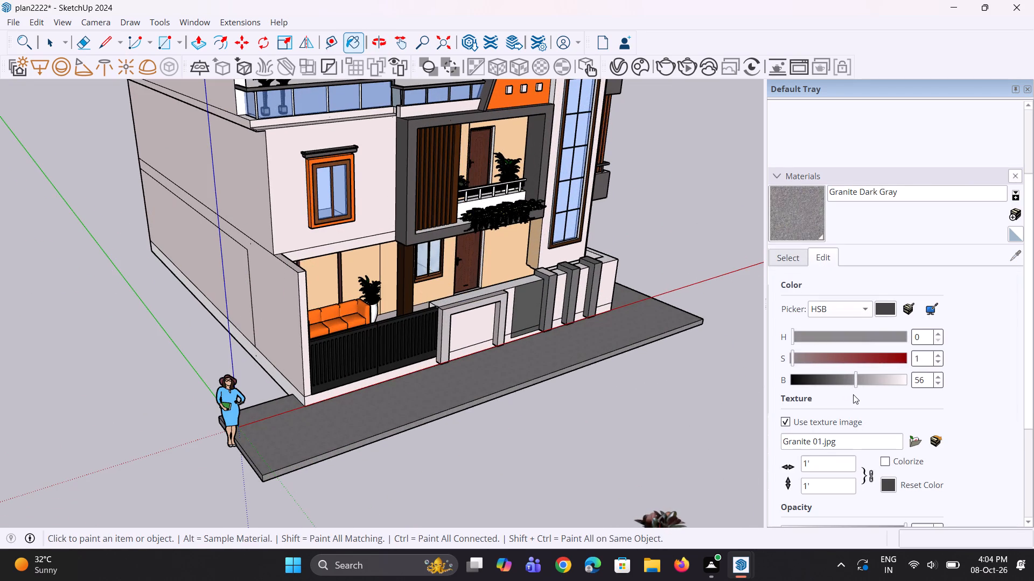
drag(853, 394, 855, 394)
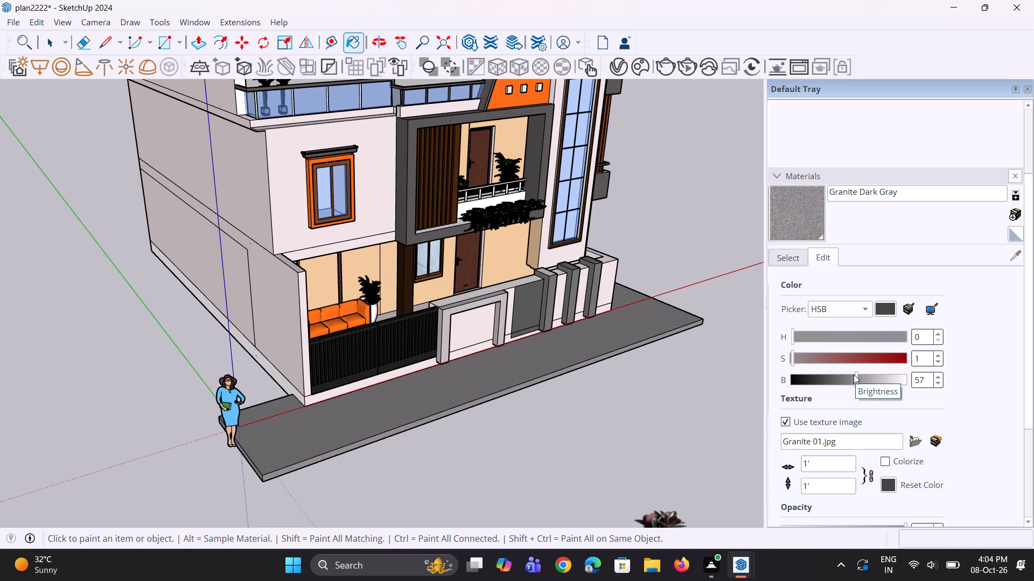
key(space)
key(space)
Examine the base slab's granite finish against the house front, both close up and from further away.
click(617, 407)
scroll(617, 407, up, 3)
middle_drag(574, 409, 543, 392)
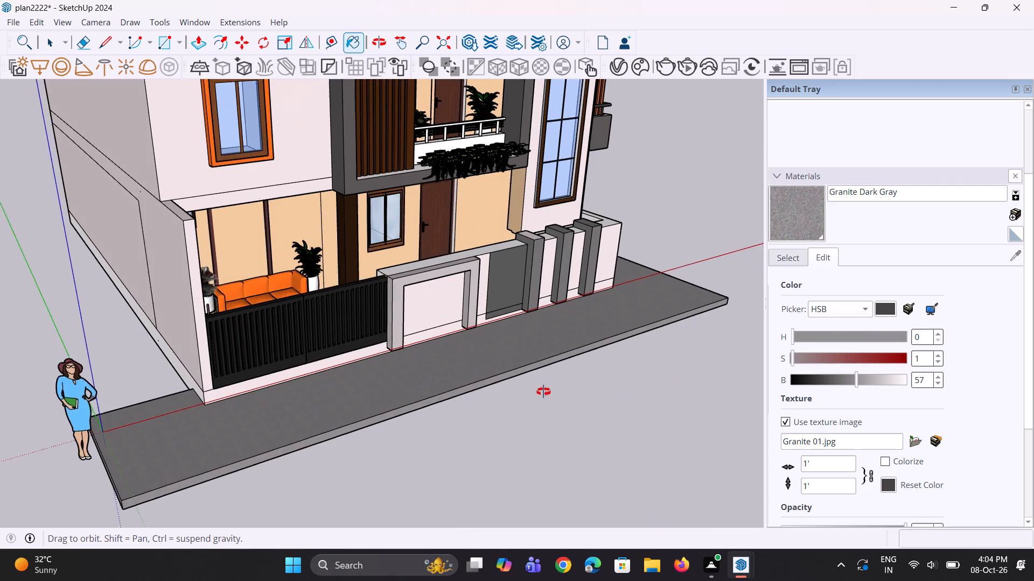
middle_drag(543, 392, 368, 398)
scroll(402, 390, up, 1)
scroll(386, 398, down, 4)
middle_drag(395, 398, 424, 403)
scroll(547, 399, up, 2)
scroll(562, 398, down, 2)
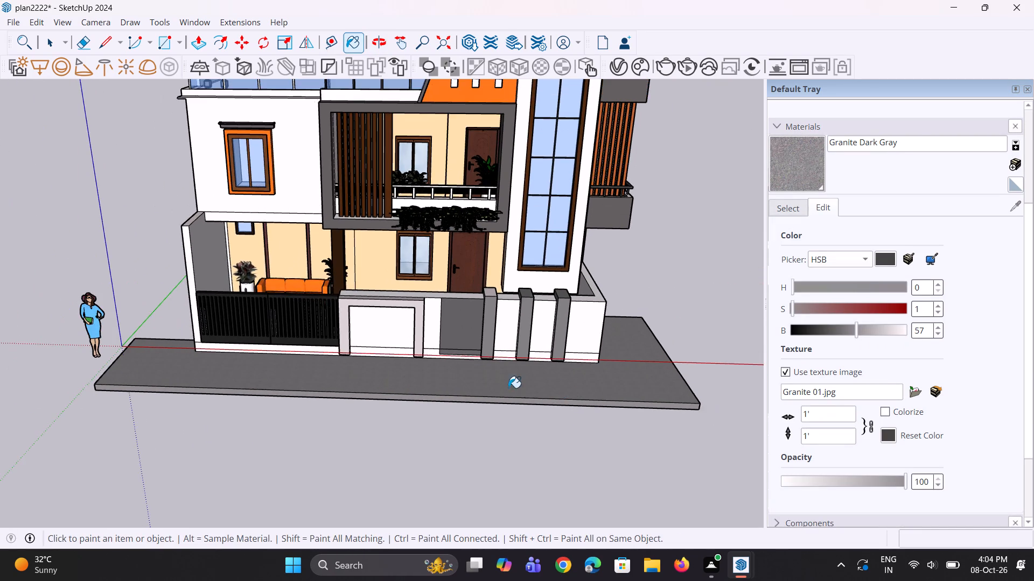
middle_drag(511, 389, 525, 389)
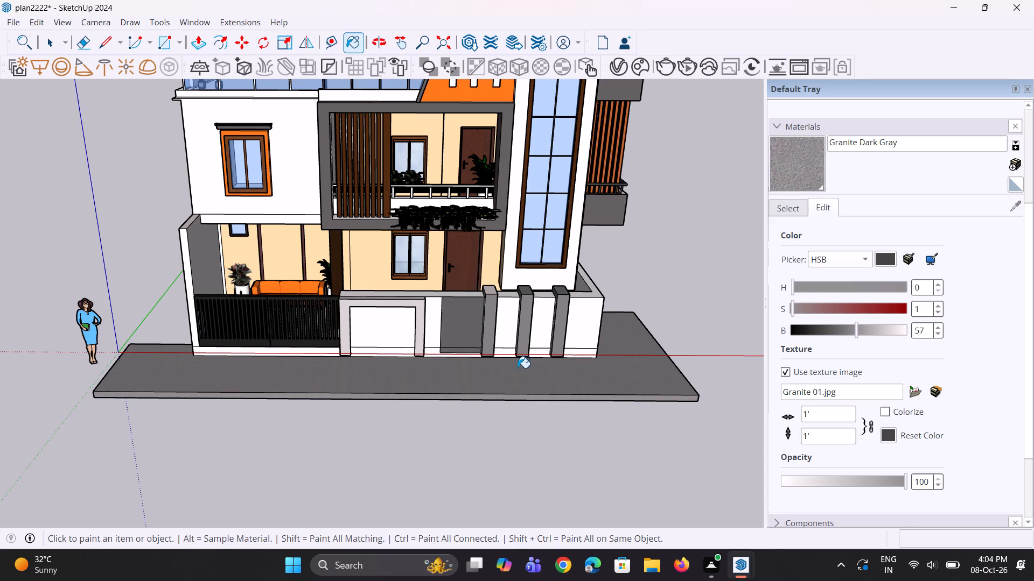
scroll(342, 495, down, 3)
middle_drag(574, 421, 512, 367)
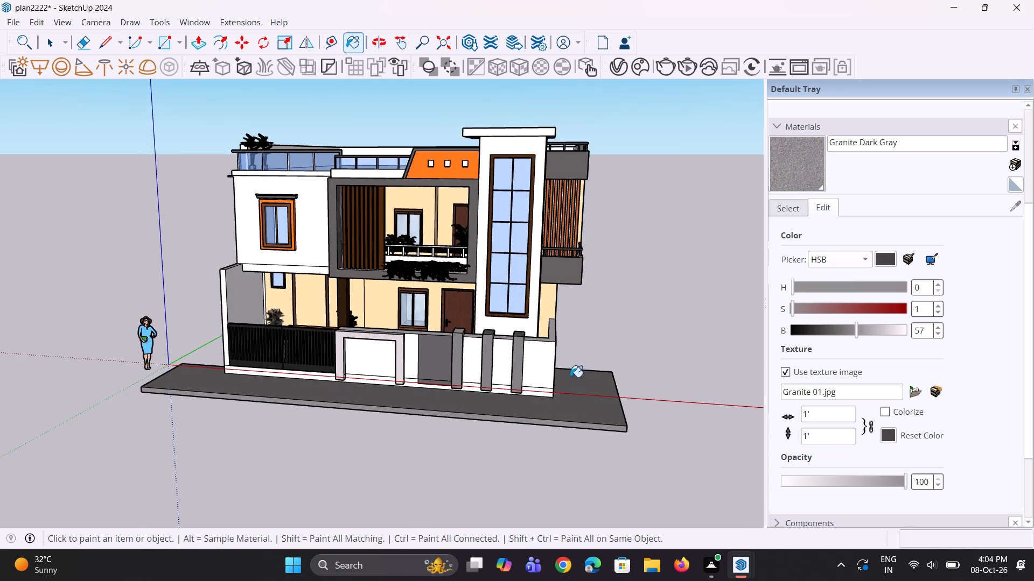
scroll(616, 386, up, 1)
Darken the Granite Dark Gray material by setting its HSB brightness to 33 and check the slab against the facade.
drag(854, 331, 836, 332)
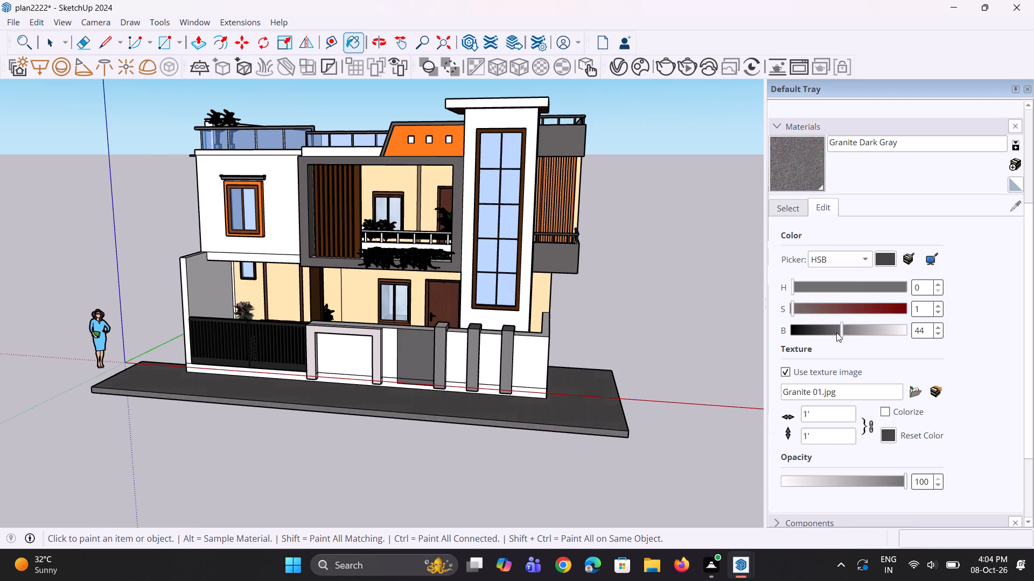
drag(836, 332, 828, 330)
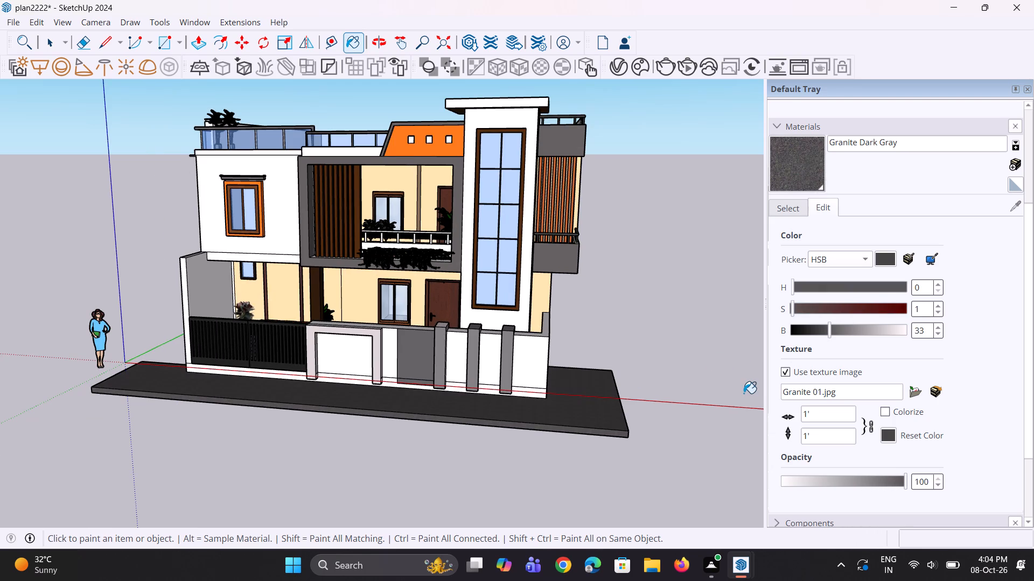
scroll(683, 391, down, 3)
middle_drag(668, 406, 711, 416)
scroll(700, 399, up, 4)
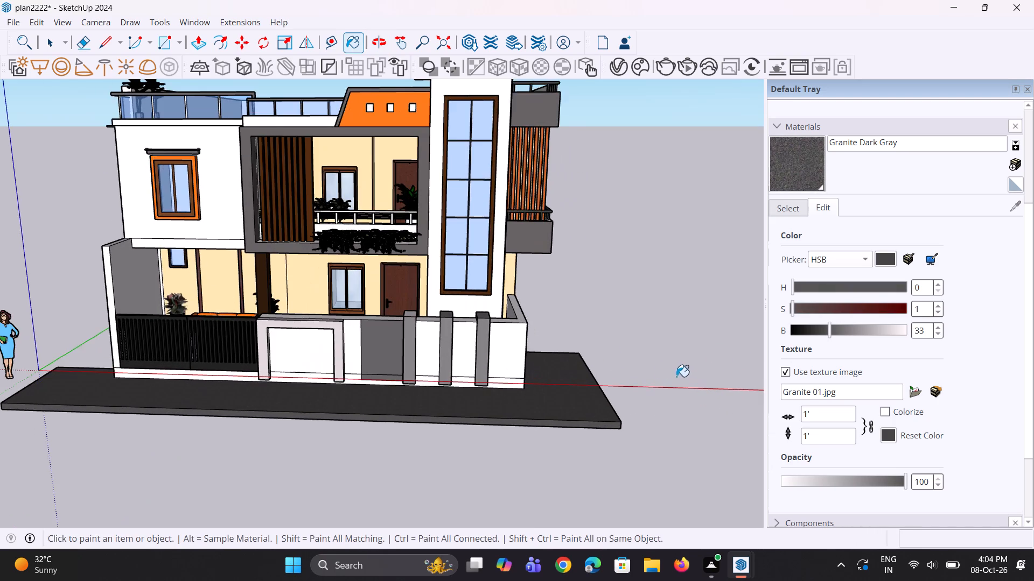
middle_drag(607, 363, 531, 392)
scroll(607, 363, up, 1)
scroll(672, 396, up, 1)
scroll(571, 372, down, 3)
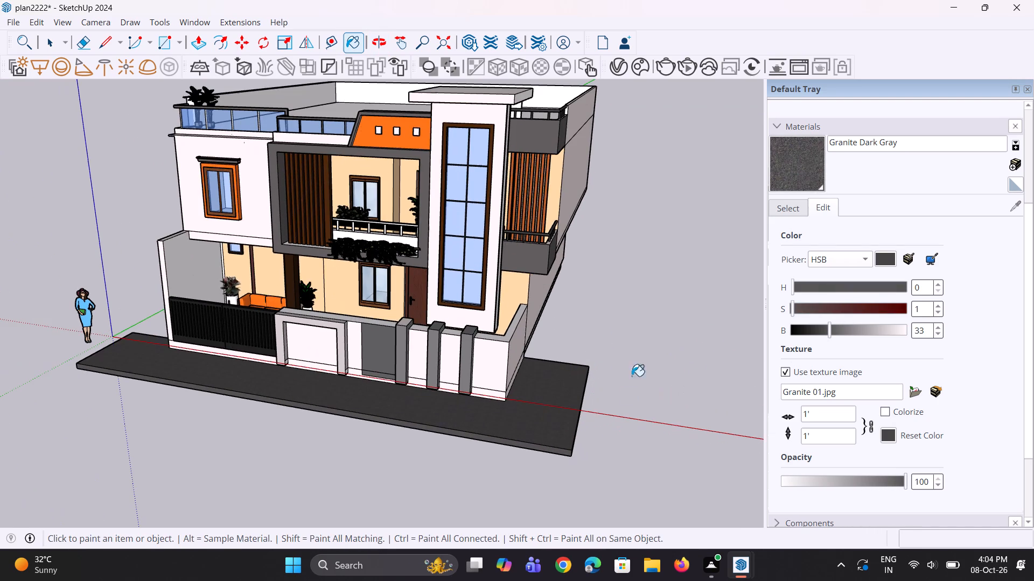
Lighten the Granite Dark Gray material by setting its HSB brightness to 62.
drag(829, 332, 860, 350)
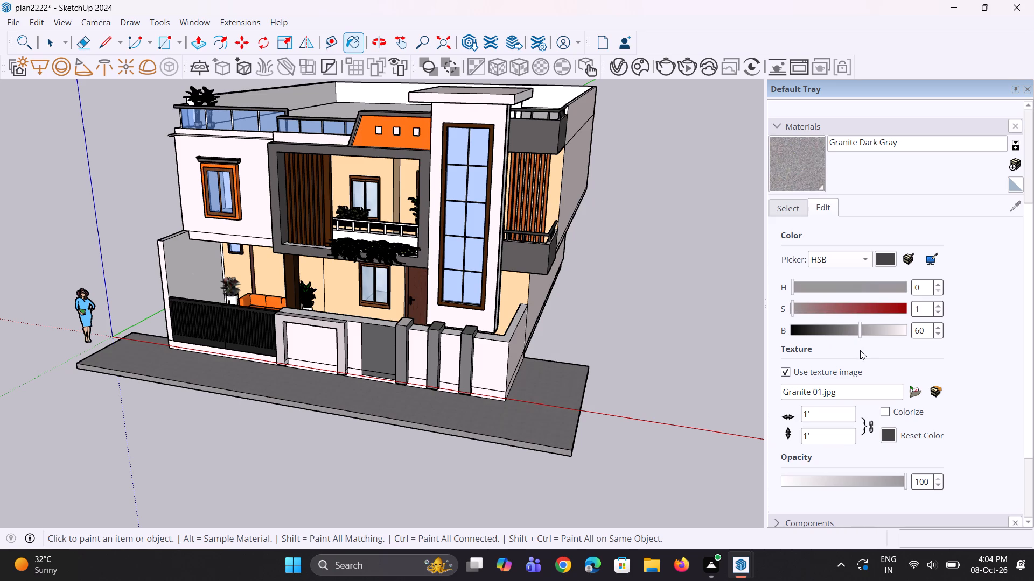
drag(860, 350, 862, 359)
key(space)
key(space)
click(691, 410)
key(space)
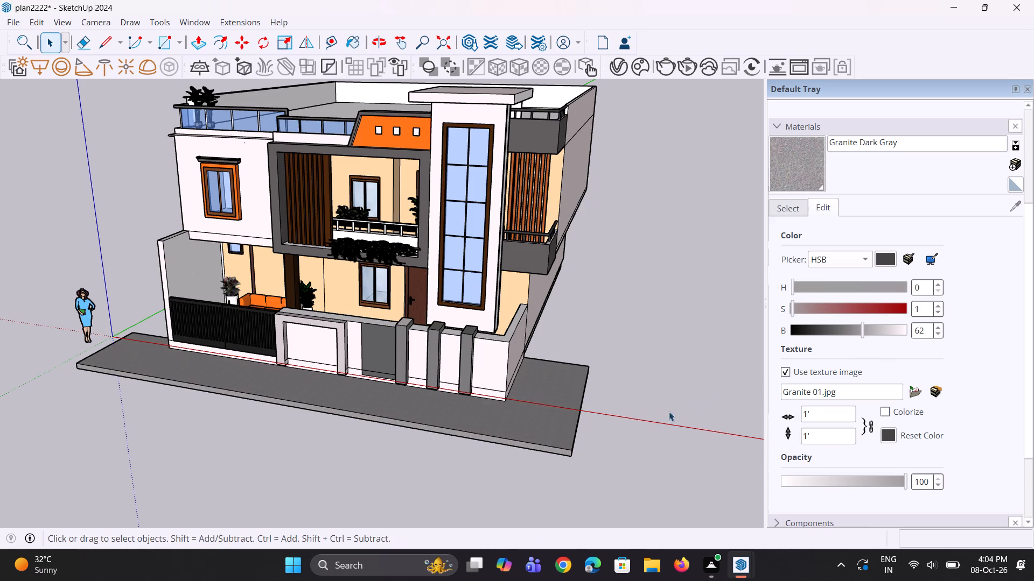
key(space)
key(space)
Push/Pull the base slab's short rear edge face outward to extend the slab further back along the side wall.
middle_drag(598, 409, 659, 400)
scroll(370, 438, down, 3)
middle_drag(347, 430, 579, 426)
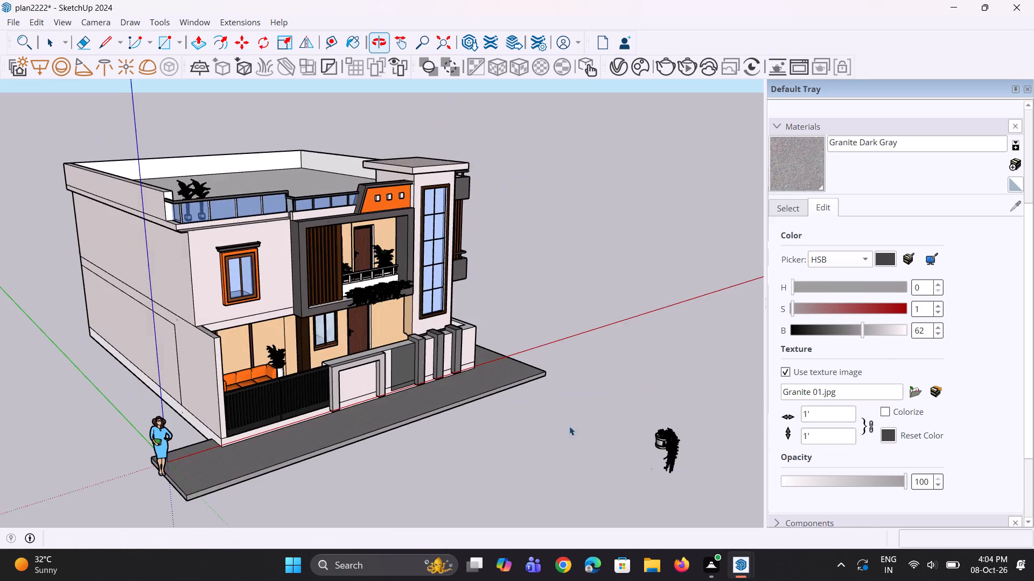
scroll(311, 435, up, 2)
middle_drag(128, 429, 568, 416)
scroll(521, 505, up, 2)
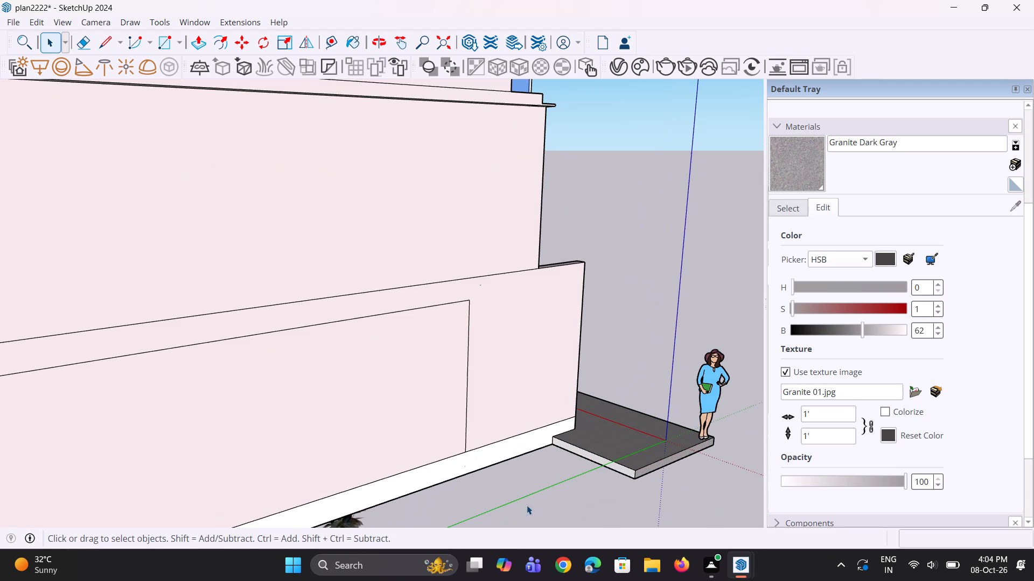
key(p)
click(623, 466)
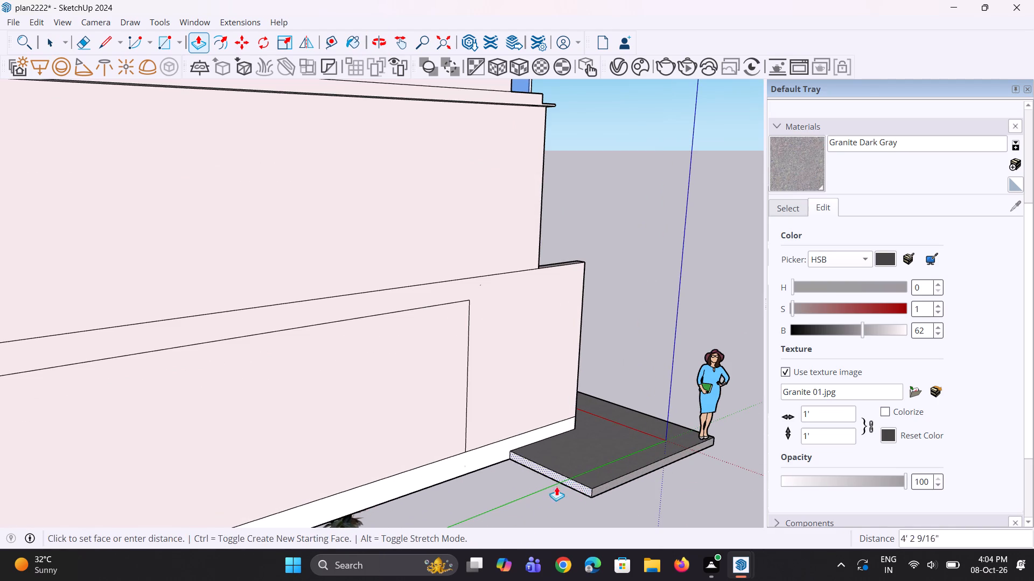
click(533, 495)
key(space)
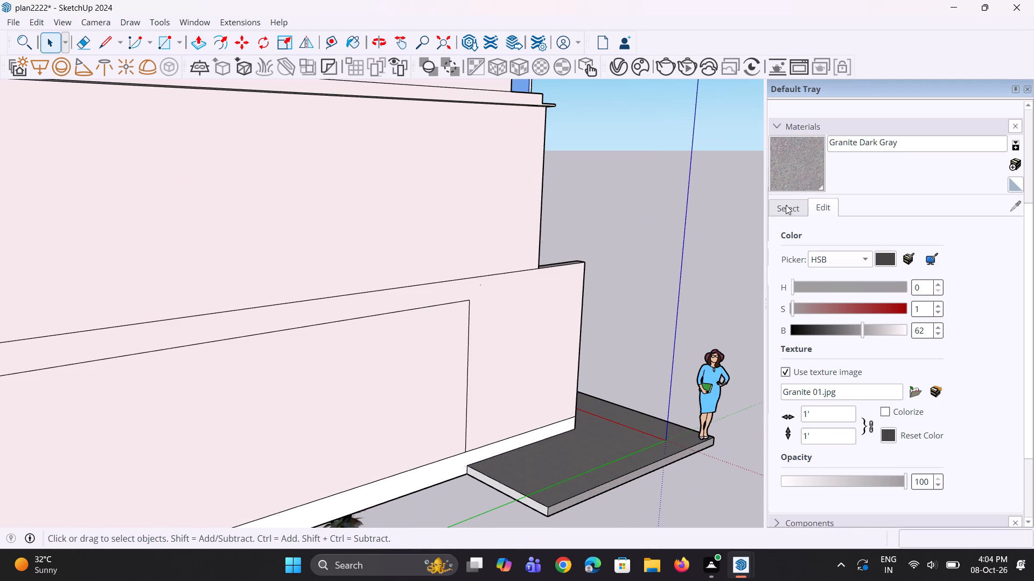
Paint the extended slab's rear edge and adjoining side edge with Granite Dark Gray.
click(792, 190)
scroll(542, 495, up, 3)
click(527, 499)
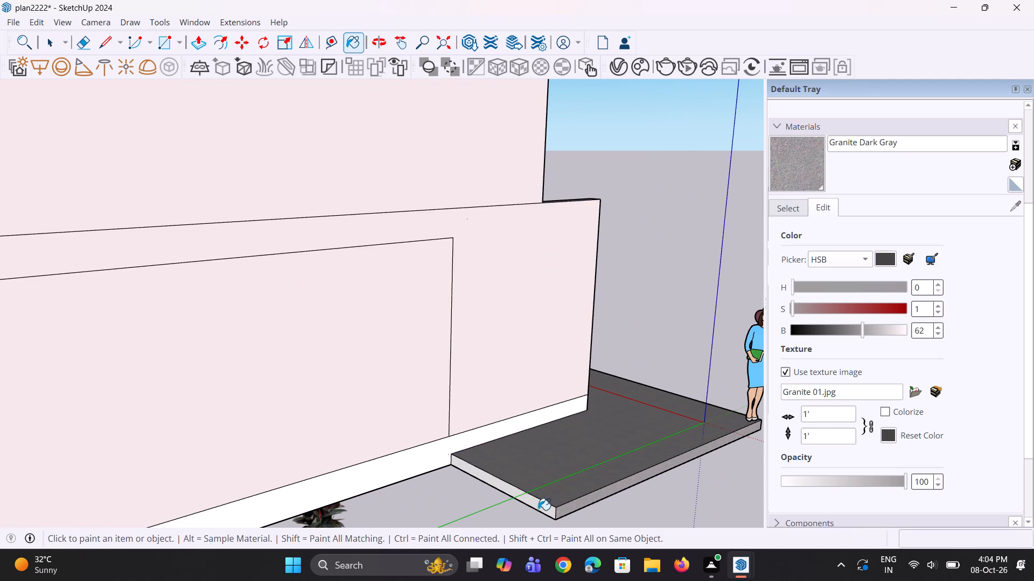
right_click(581, 505)
click(581, 504)
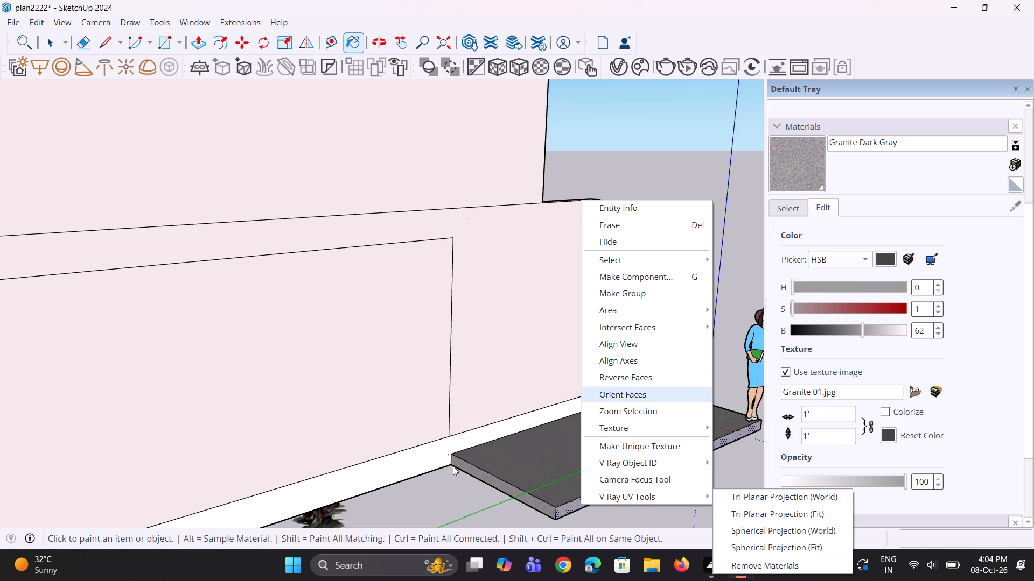
key(space)
click(449, 483)
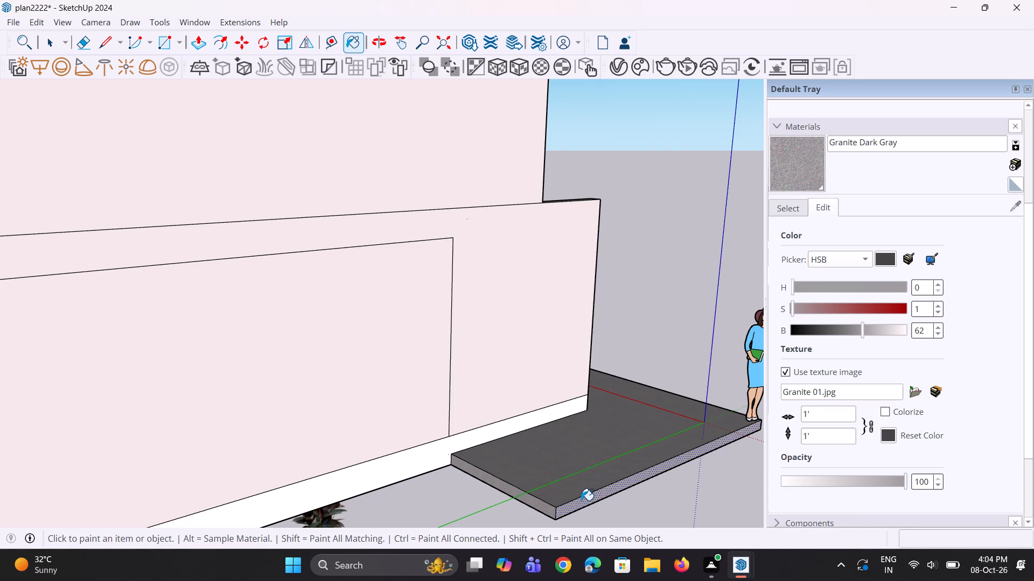
click(582, 502)
key(space)
key(space)
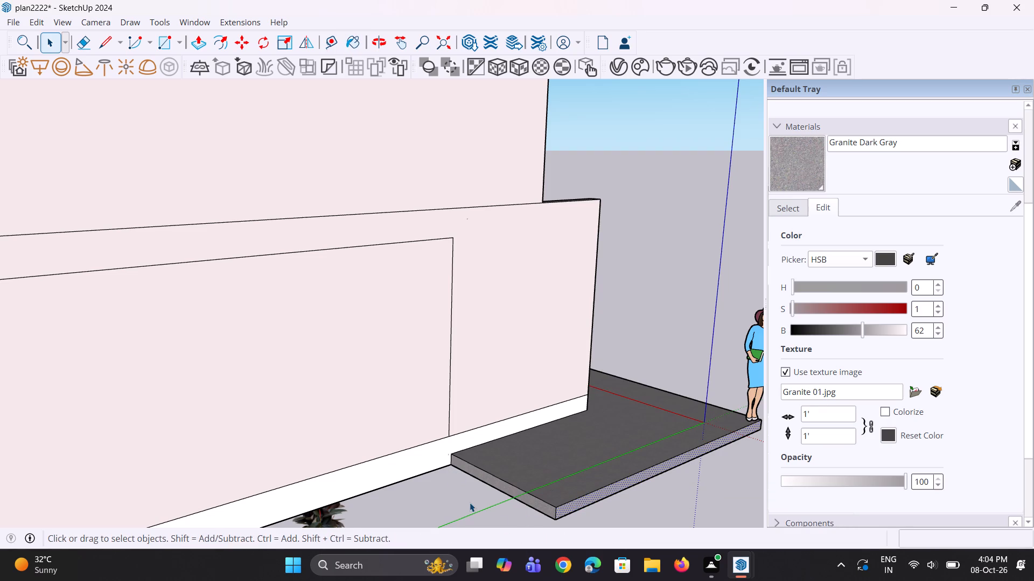
click(470, 502)
Repaint the base slab's side and front edges at the corner by the standing figure with Granite Dark Gray.
scroll(415, 478, down, 8)
middle_drag(521, 456, 486, 458)
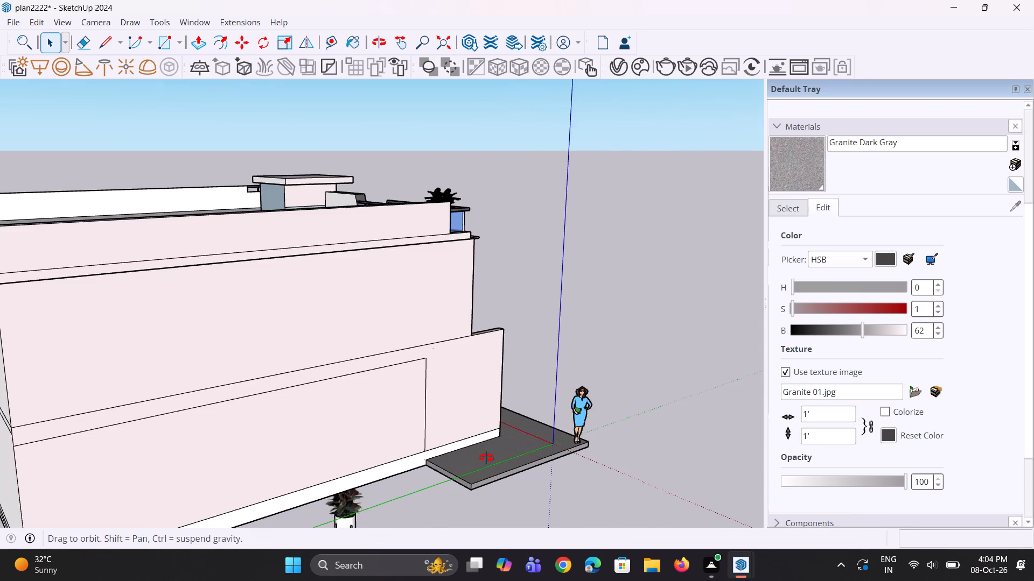
middle_drag(486, 458, 340, 449)
scroll(376, 445, down, 6)
middle_drag(396, 442, 321, 442)
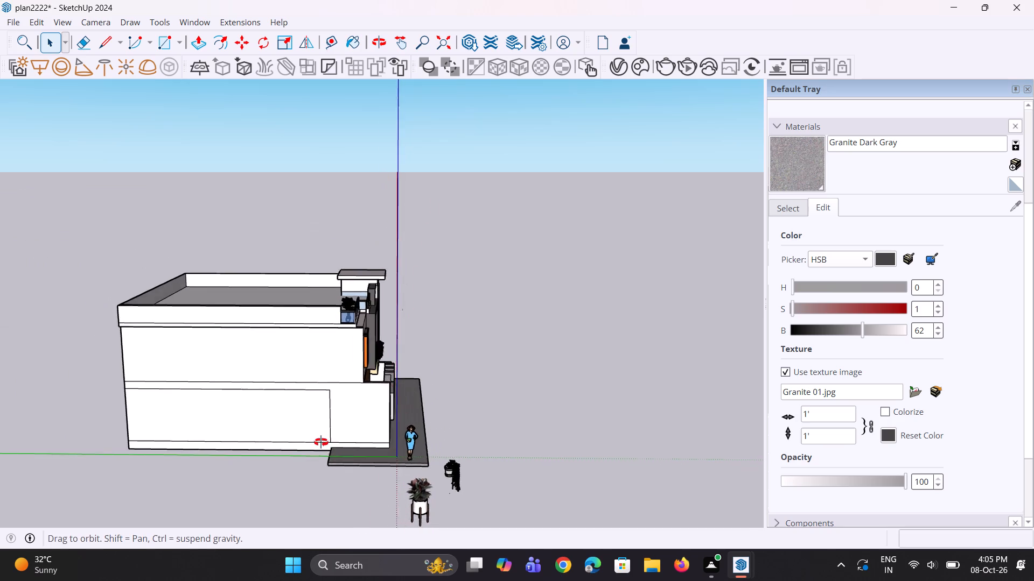
middle_drag(321, 442, 207, 448)
scroll(258, 459, up, 15)
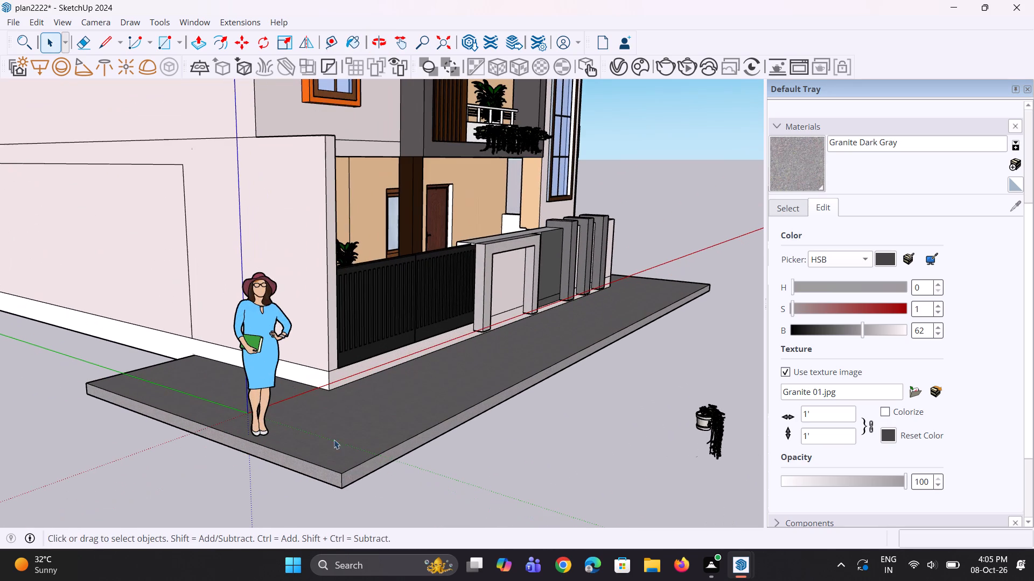
click(808, 171)
scroll(389, 420, up, 3)
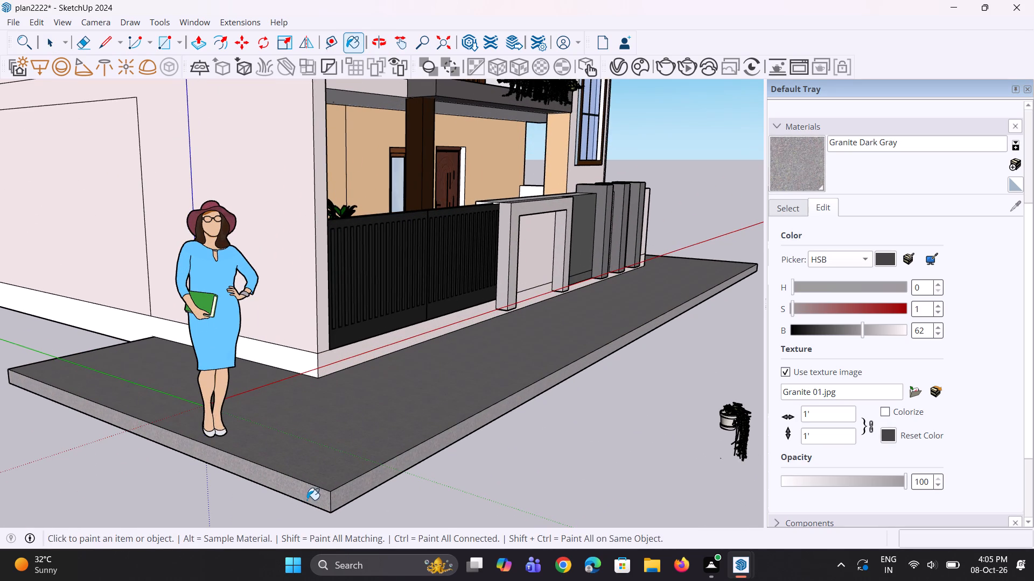
click(308, 500)
click(350, 494)
scroll(350, 519, down, 8)
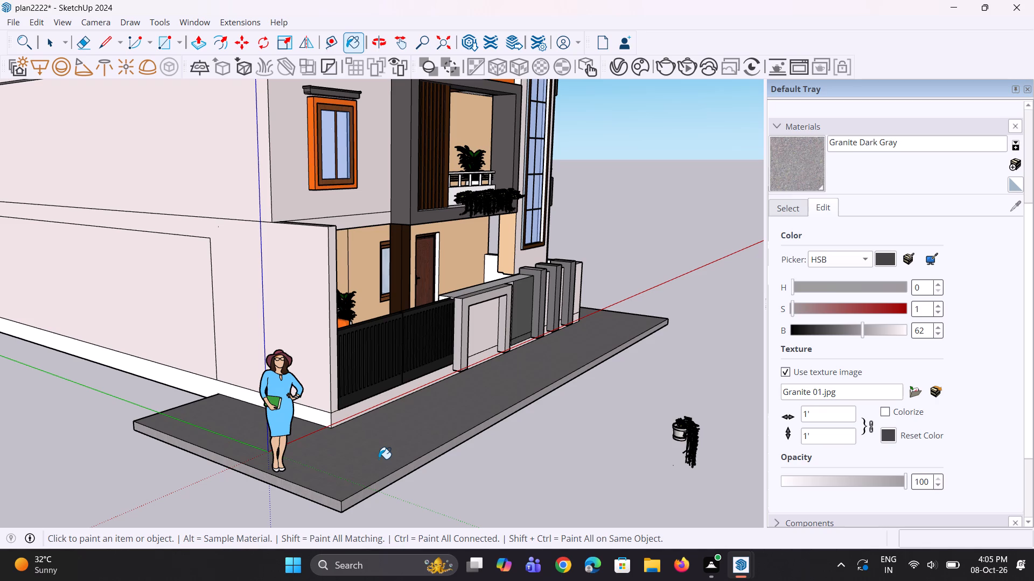
Examine the house front, focusing on the boundary wall, its pillars and the slab in front of them.
scroll(421, 419, down, 2)
middle_drag(385, 448, 363, 434)
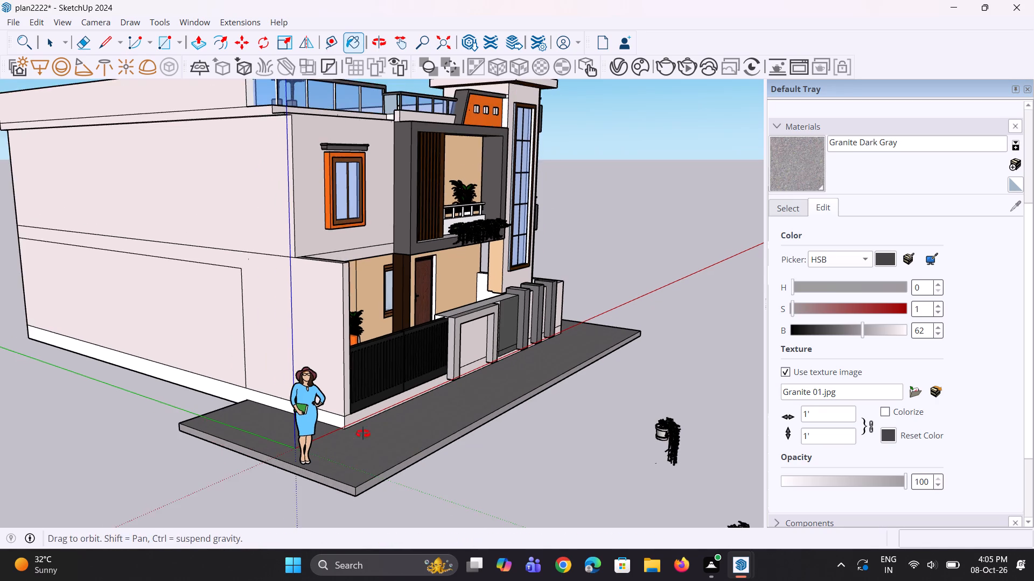
middle_drag(363, 434, 286, 400)
middle_drag(443, 403, 322, 459)
middle_drag(420, 398, 406, 416)
scroll(537, 366, up, 3)
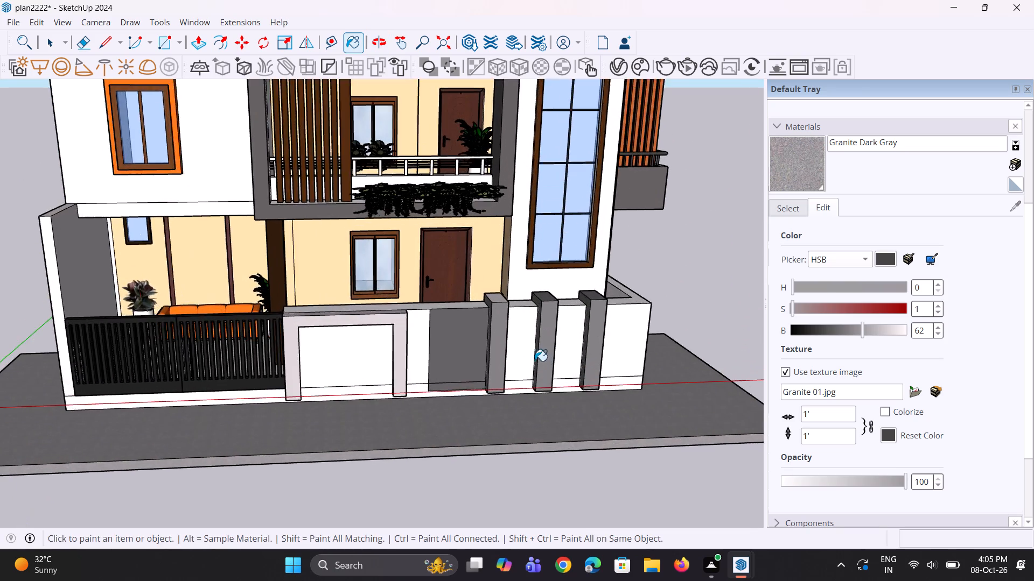
scroll(479, 396, down, 5)
middle_drag(419, 361, 410, 318)
scroll(568, 340, up, 3)
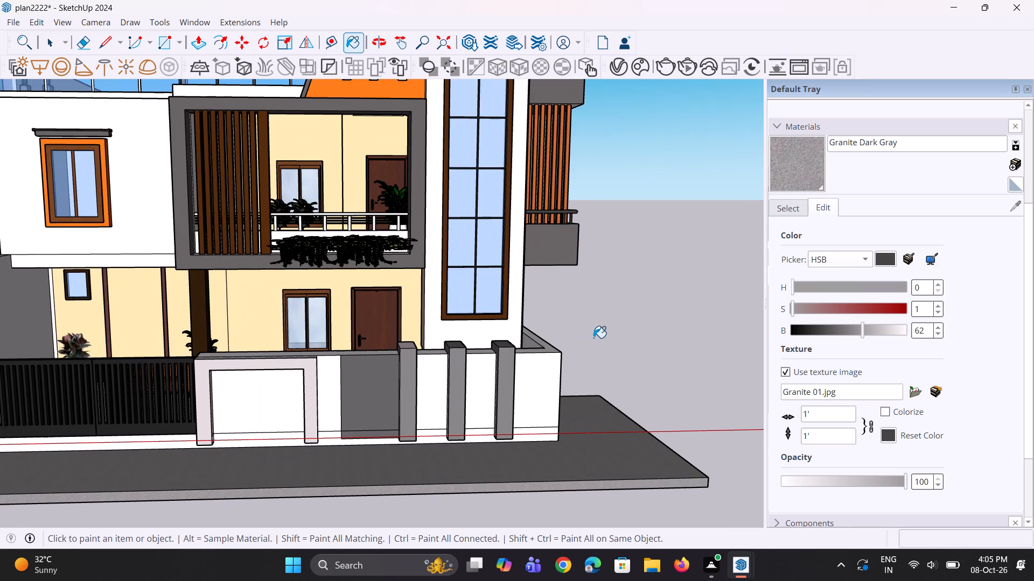
scroll(593, 338, up, 1)
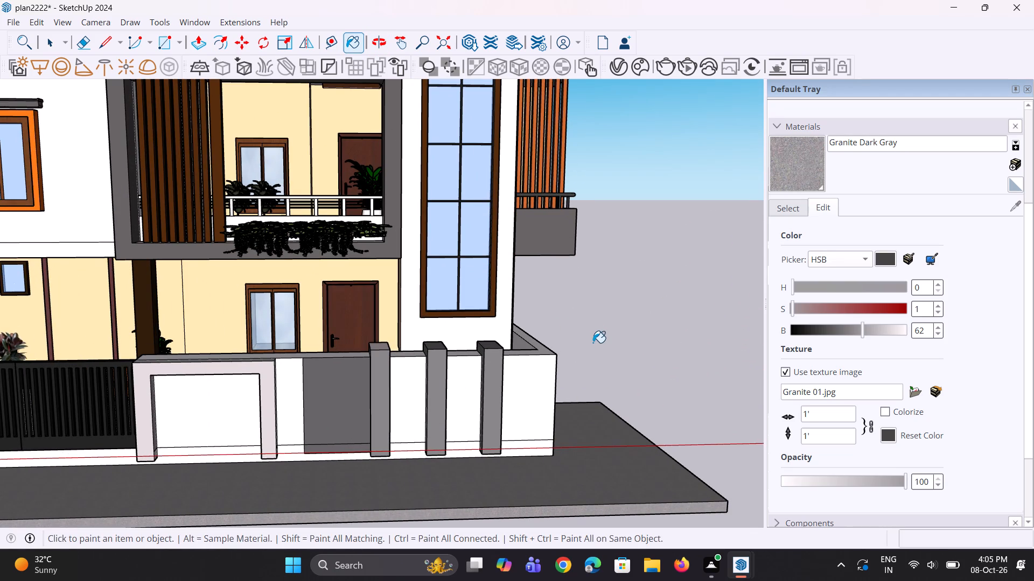
scroll(427, 372, down, 4)
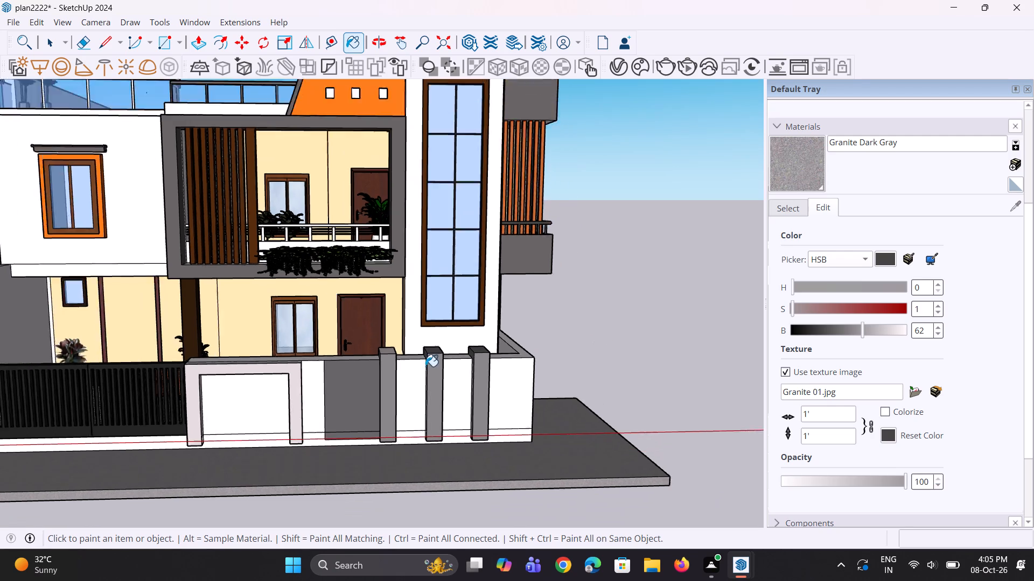
middle_drag(436, 364, 417, 340)
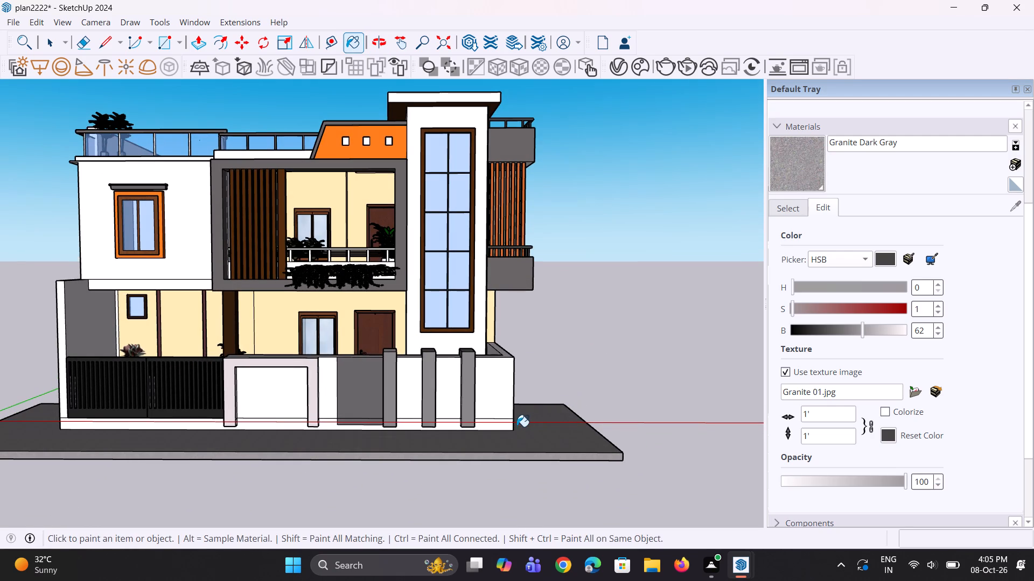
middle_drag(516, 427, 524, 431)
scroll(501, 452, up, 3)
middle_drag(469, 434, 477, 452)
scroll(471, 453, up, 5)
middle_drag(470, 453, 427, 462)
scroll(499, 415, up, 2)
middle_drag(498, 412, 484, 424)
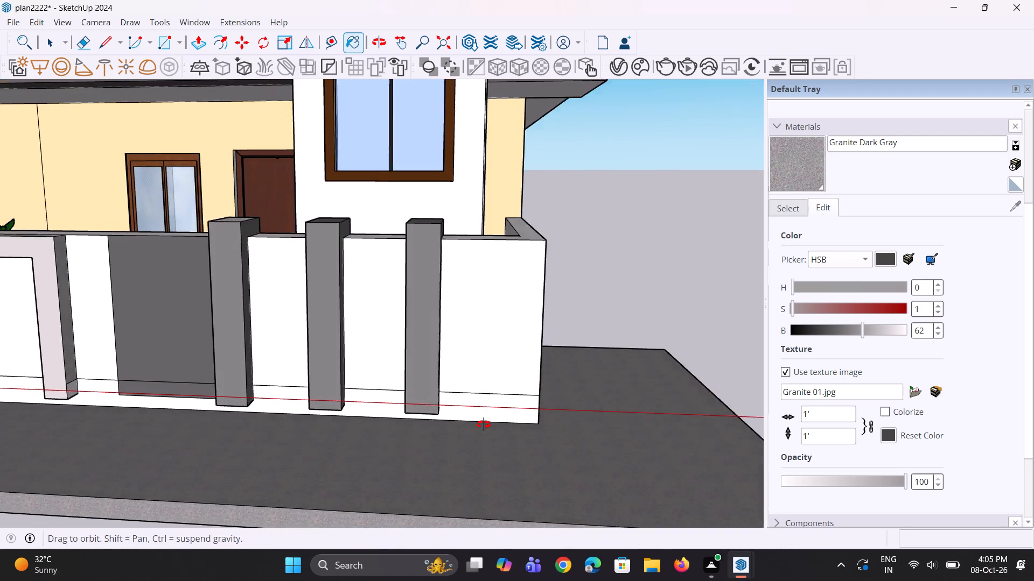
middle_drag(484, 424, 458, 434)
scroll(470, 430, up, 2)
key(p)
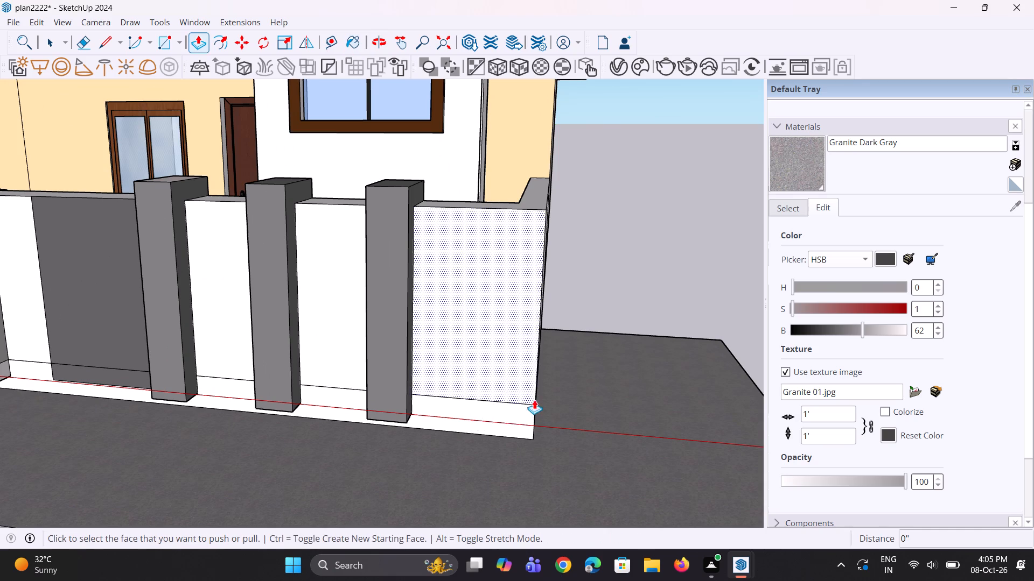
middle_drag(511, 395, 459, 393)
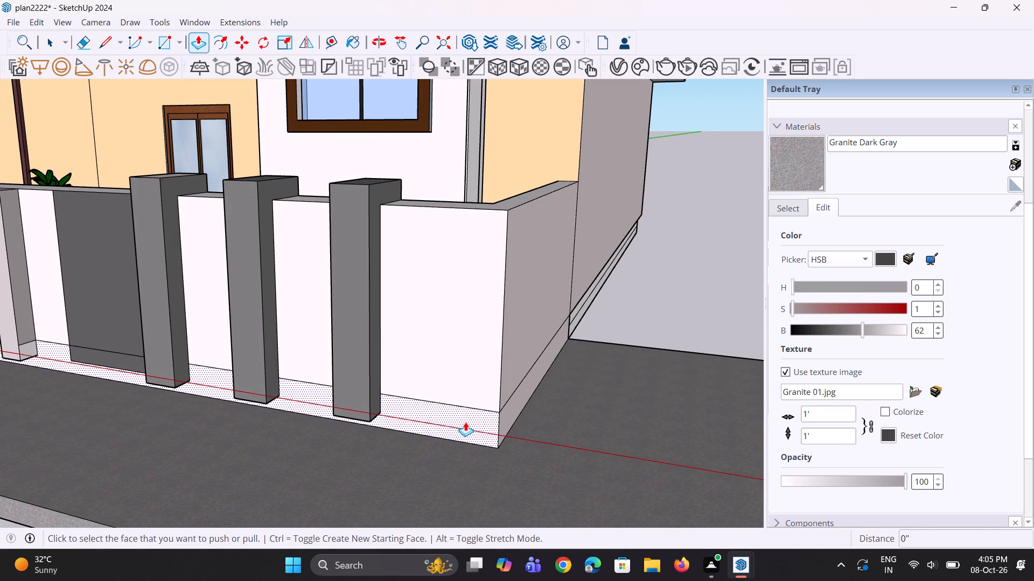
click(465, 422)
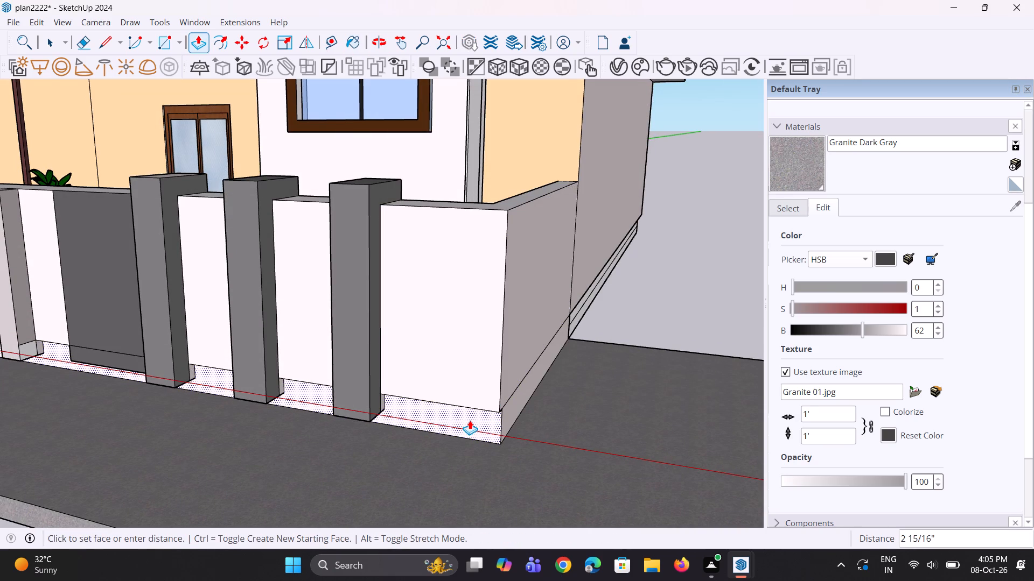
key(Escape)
Draw a vertical line from the end pillar's lower back corner down to the slab, dividing the boundary wall's base strip.
middle_drag(374, 434, 430, 366)
scroll(420, 380, up, 2)
key(l)
scroll(421, 388, up, 2)
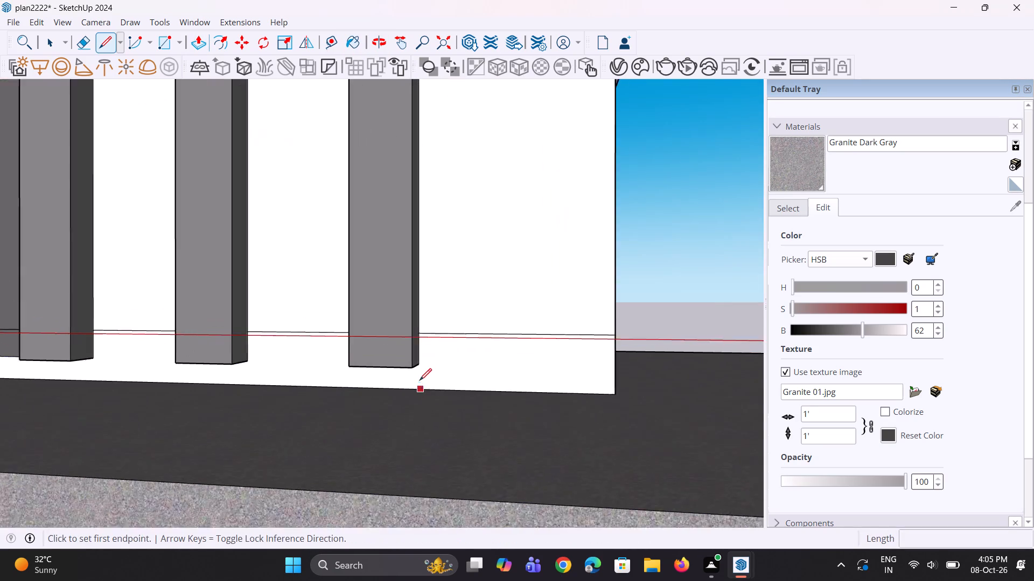
scroll(420, 380, up, 6)
click(420, 357)
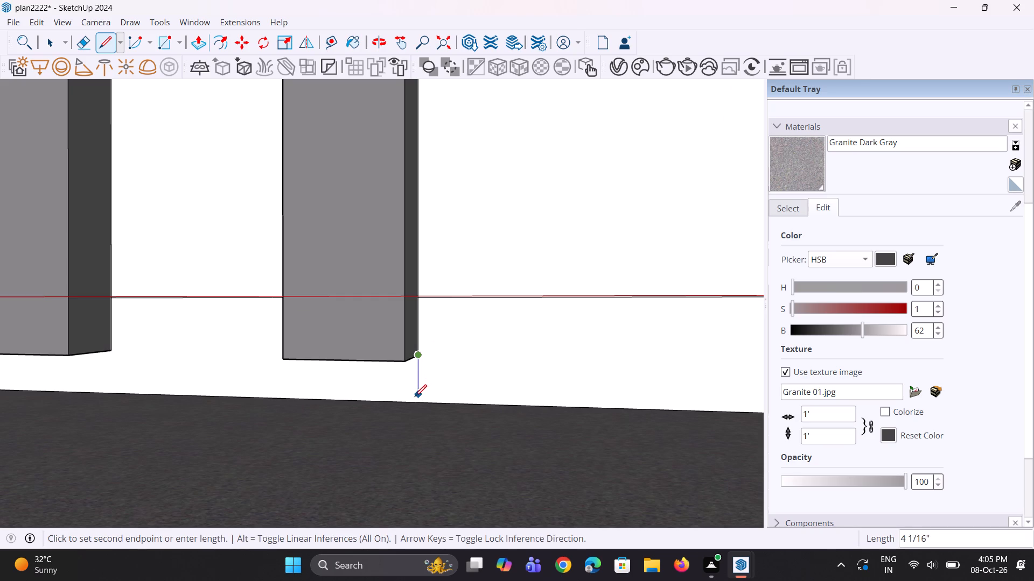
click(415, 402)
Push/Pull the base strip's end section outward from the wall corner to form a low planter block.
key(p)
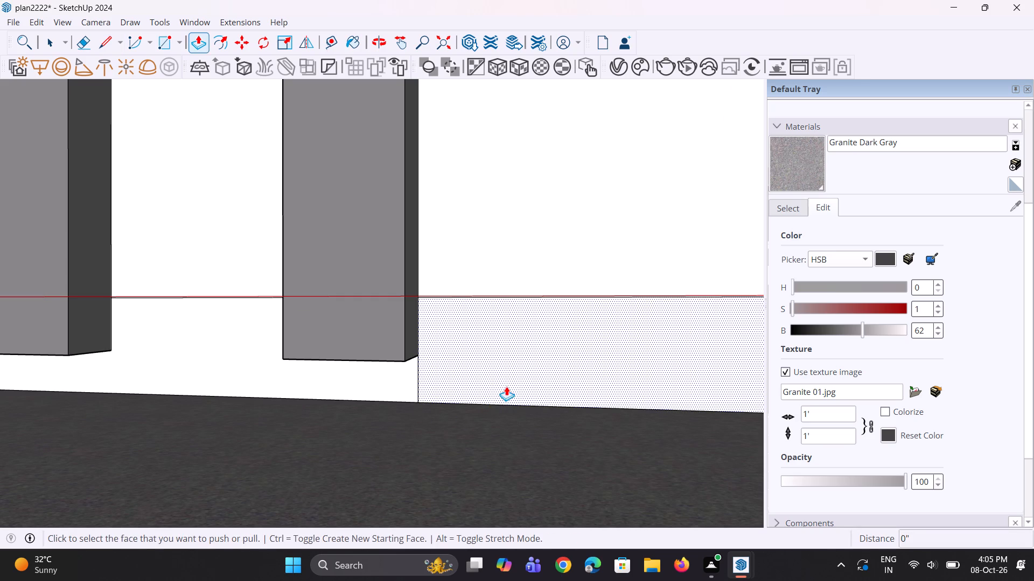
click(506, 386)
scroll(495, 406, down, 6)
middle_drag(495, 406, 489, 476)
click(485, 467)
middle_drag(540, 419, 549, 467)
scroll(524, 389, down, 7)
middle_drag(509, 399, 520, 462)
key(space)
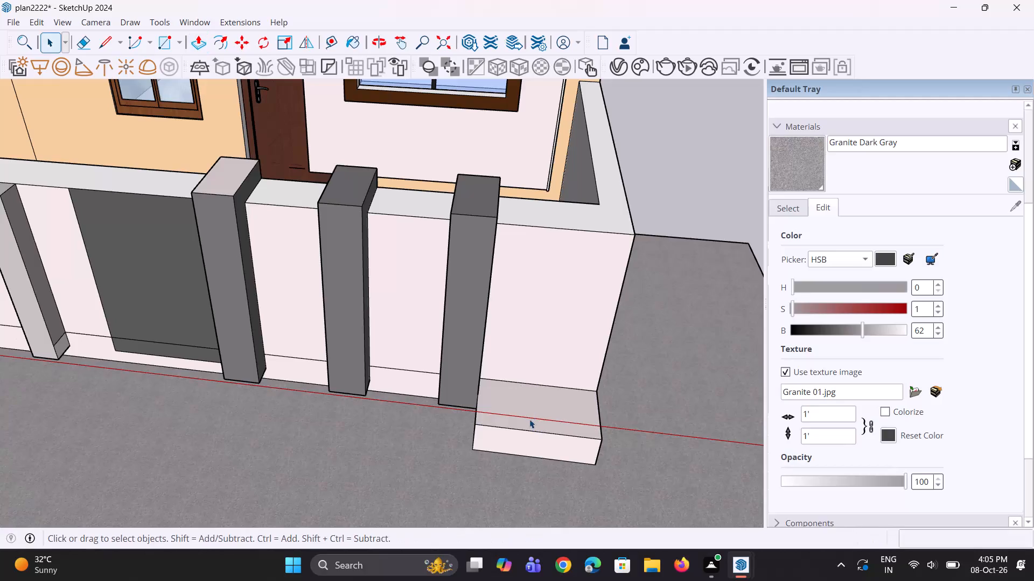
Offset the planter block's top face inward by about 2 3/4" to outline its rim.
key(f)
click(526, 417)
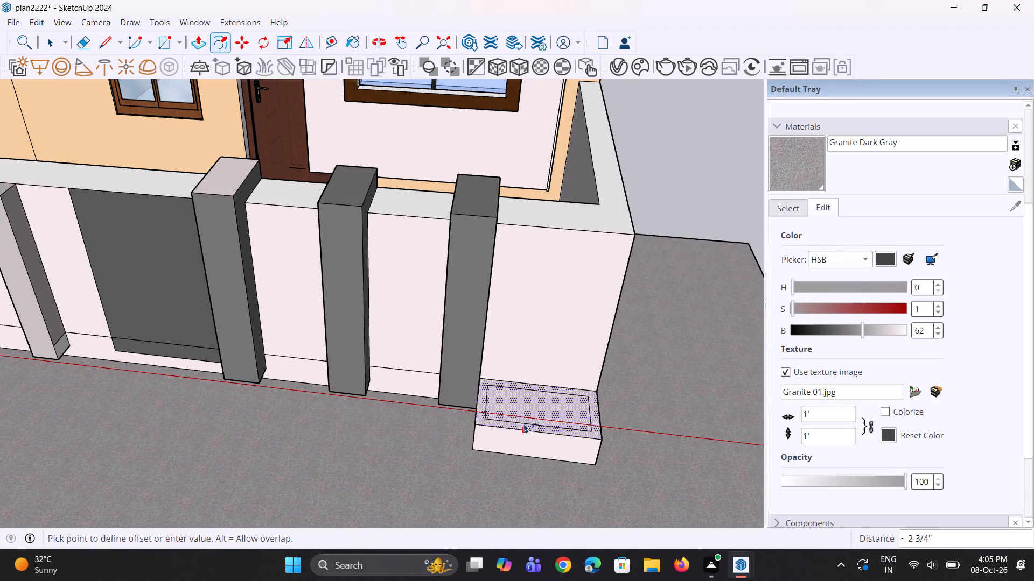
click(524, 423)
Push the planter block's inner top face down about 6 5/8" to hollow it out.
scroll(528, 418, up, 2)
key(p)
click(553, 403)
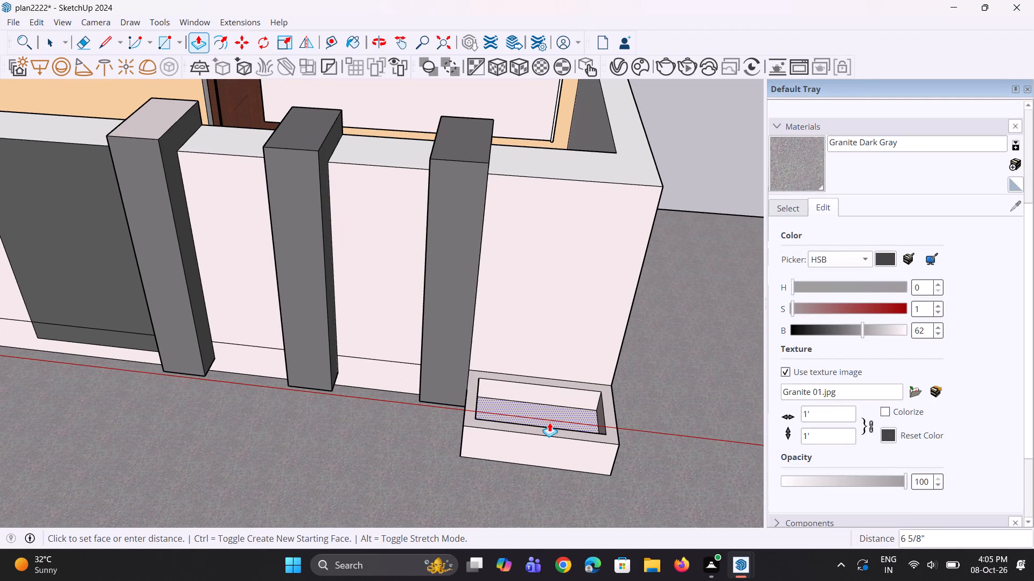
click(549, 422)
middle_drag(522, 442, 468, 422)
scroll(468, 435, down, 4)
key(space)
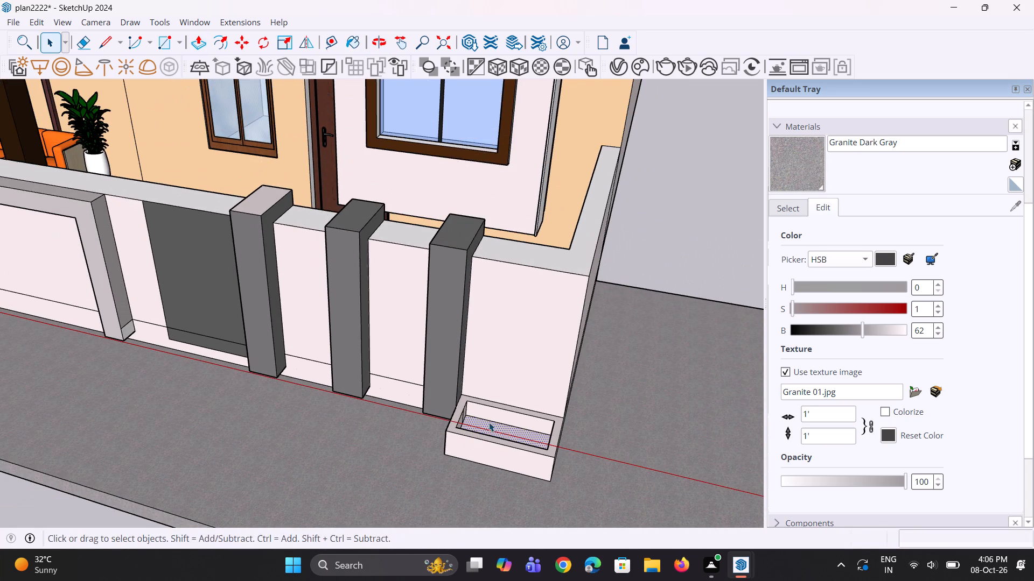
Erase the stray vertical edge on the planter's inner end face beside the pillar.
middle_drag(489, 413, 429, 383)
scroll(430, 406, up, 10)
key(e)
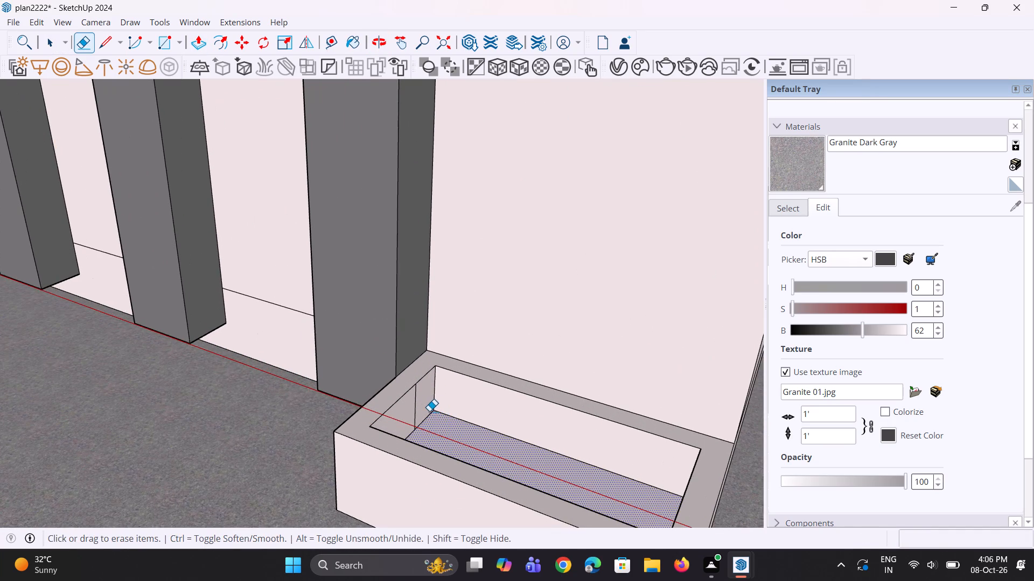
click(418, 403)
click(417, 404)
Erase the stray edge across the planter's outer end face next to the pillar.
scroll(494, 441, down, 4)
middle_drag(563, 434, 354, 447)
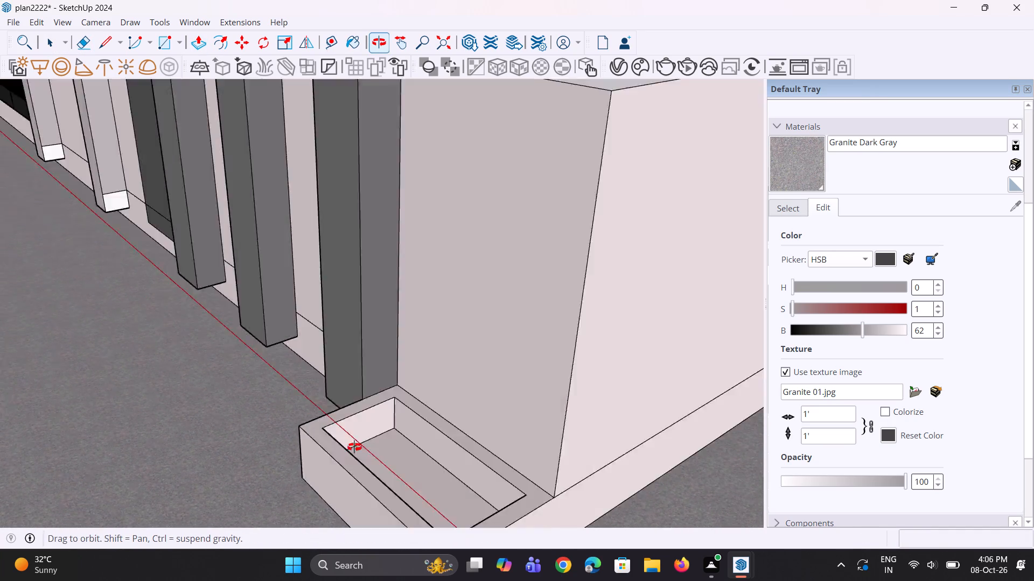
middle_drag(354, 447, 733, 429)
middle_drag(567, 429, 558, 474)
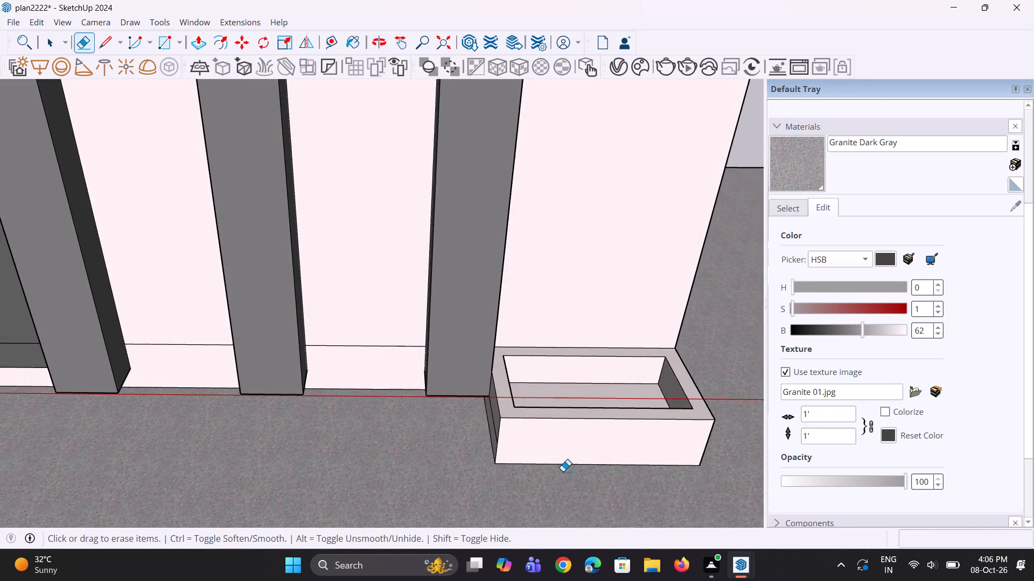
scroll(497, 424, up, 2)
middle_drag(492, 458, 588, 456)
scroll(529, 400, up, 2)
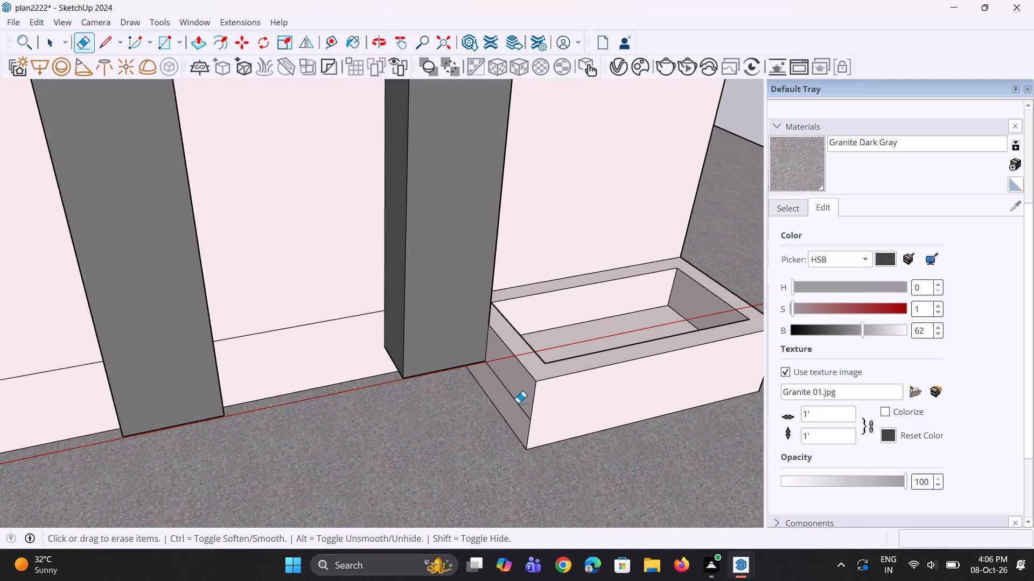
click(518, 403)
Examine the hollow planter at the wall corner and how it sits against the house front.
scroll(241, 377, down, 7)
middle_drag(551, 335, 485, 310)
scroll(497, 393, up, 1)
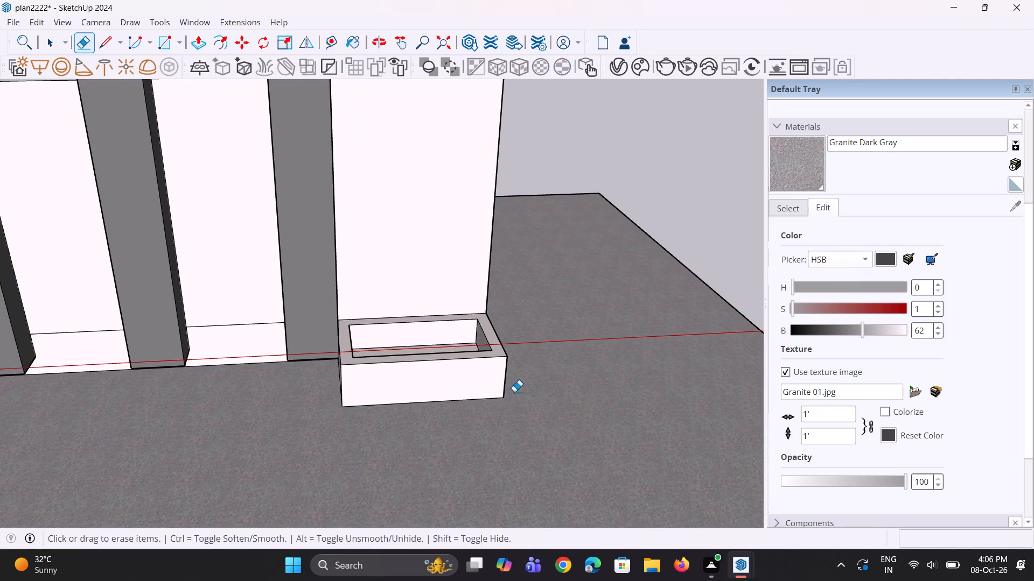
middle_drag(508, 376, 459, 408)
scroll(407, 371, up, 2)
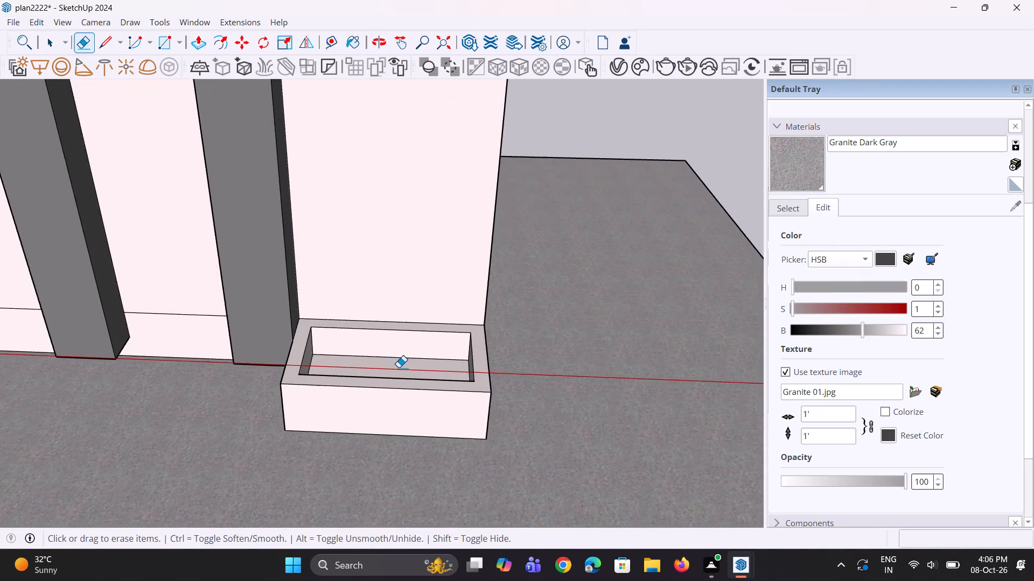
scroll(399, 367, up, 2)
middle_drag(402, 381, 438, 372)
scroll(440, 372, down, 7)
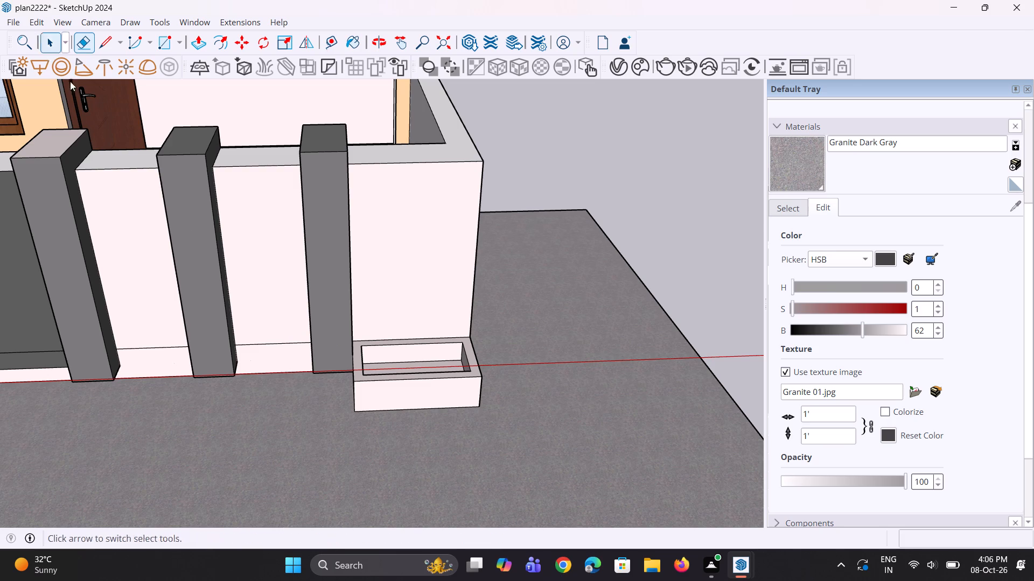
middle_drag(421, 407, 437, 400)
scroll(401, 363, down, 3)
middle_drag(396, 363, 373, 350)
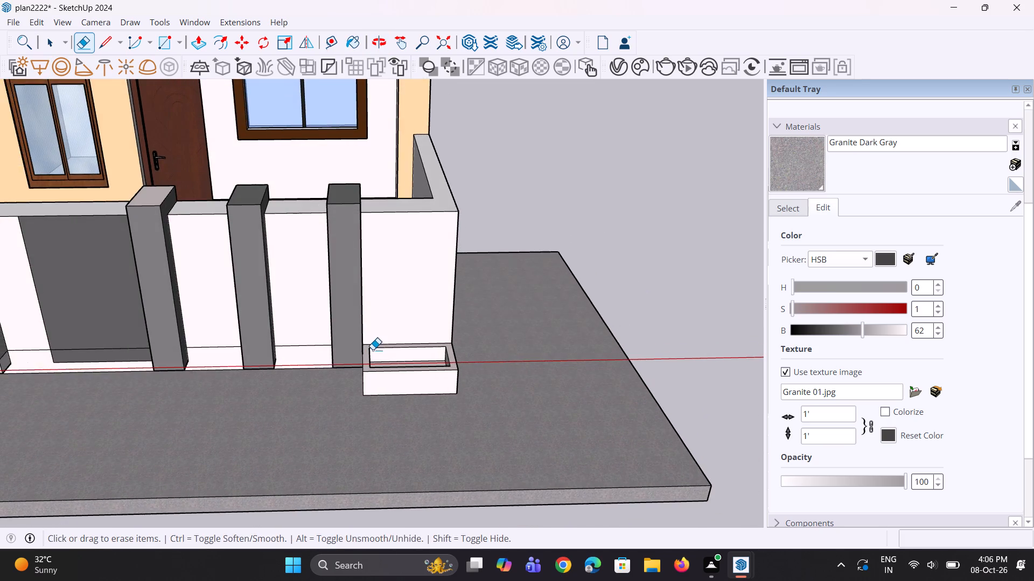
scroll(373, 350, down, 10)
middle_drag(165, 356, 180, 354)
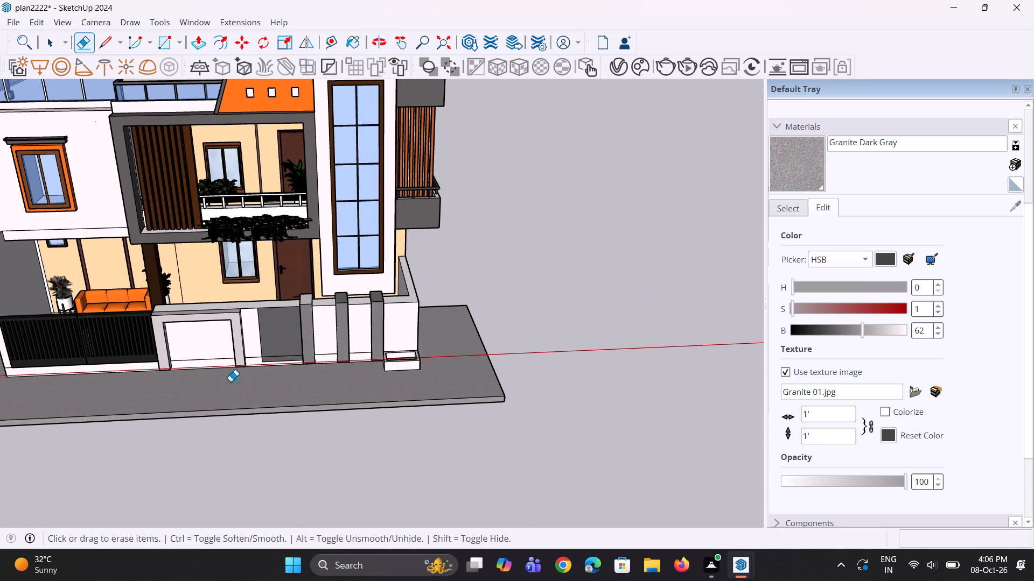
scroll(231, 383, down, 3)
middle_drag(214, 373, 206, 357)
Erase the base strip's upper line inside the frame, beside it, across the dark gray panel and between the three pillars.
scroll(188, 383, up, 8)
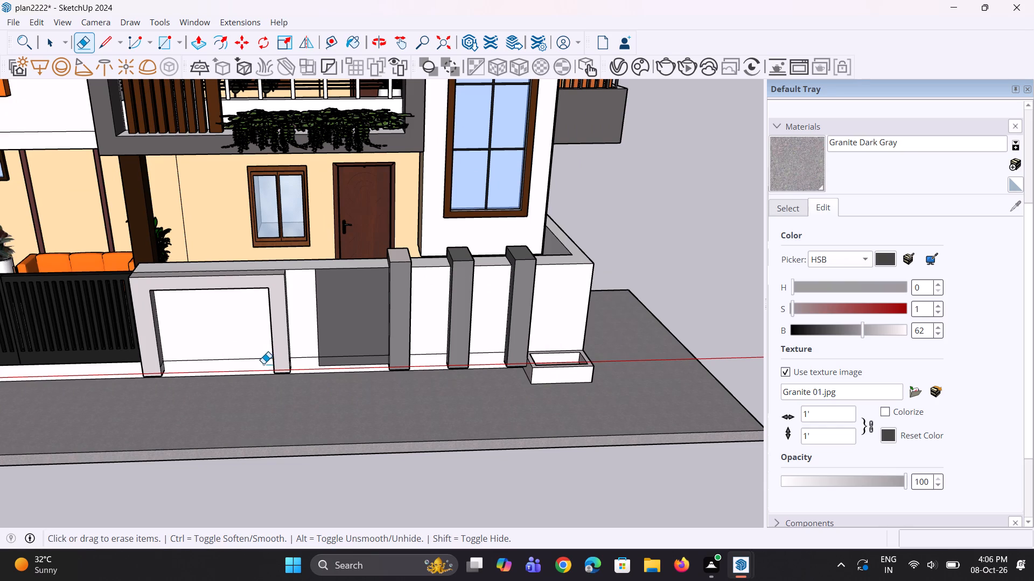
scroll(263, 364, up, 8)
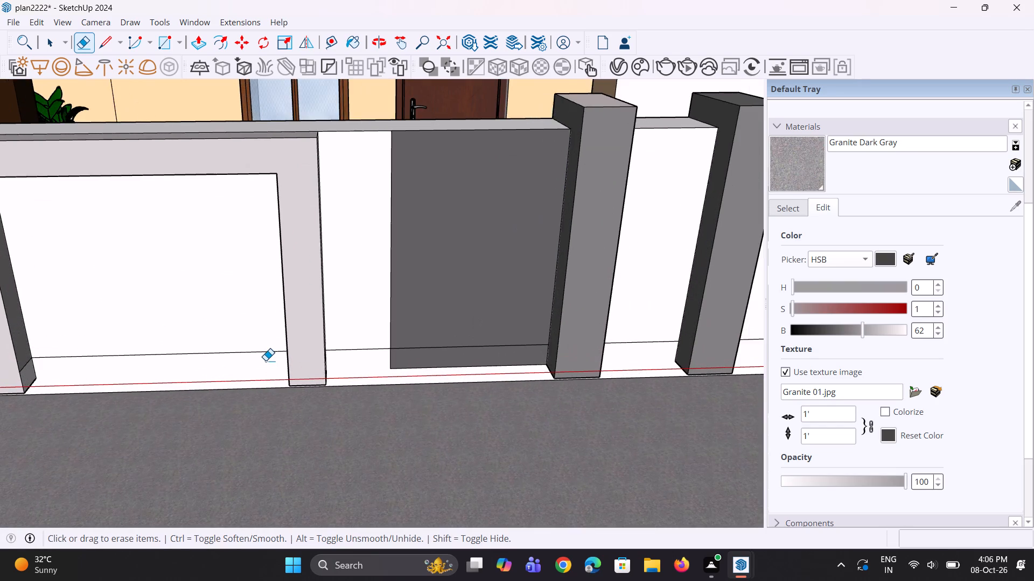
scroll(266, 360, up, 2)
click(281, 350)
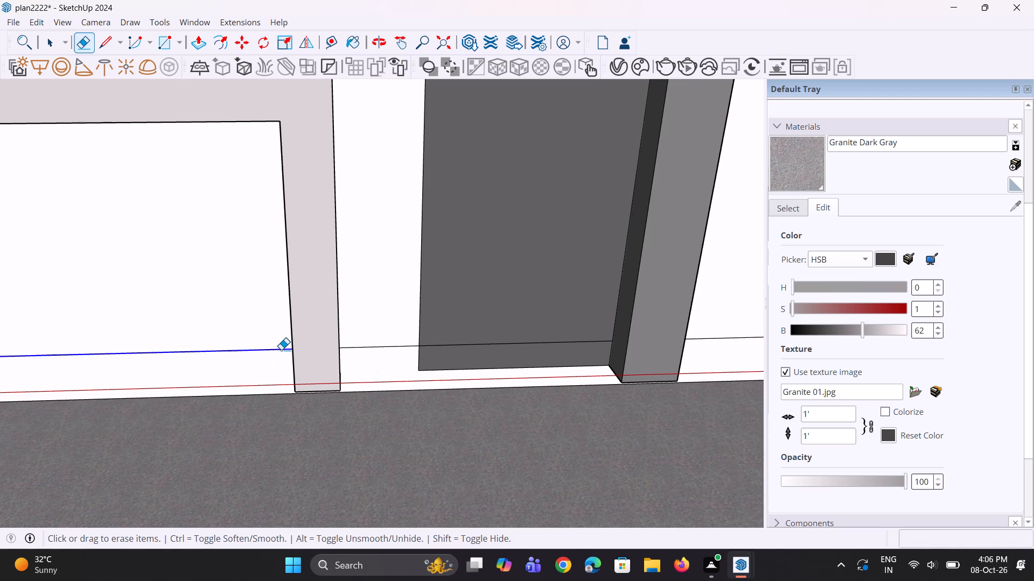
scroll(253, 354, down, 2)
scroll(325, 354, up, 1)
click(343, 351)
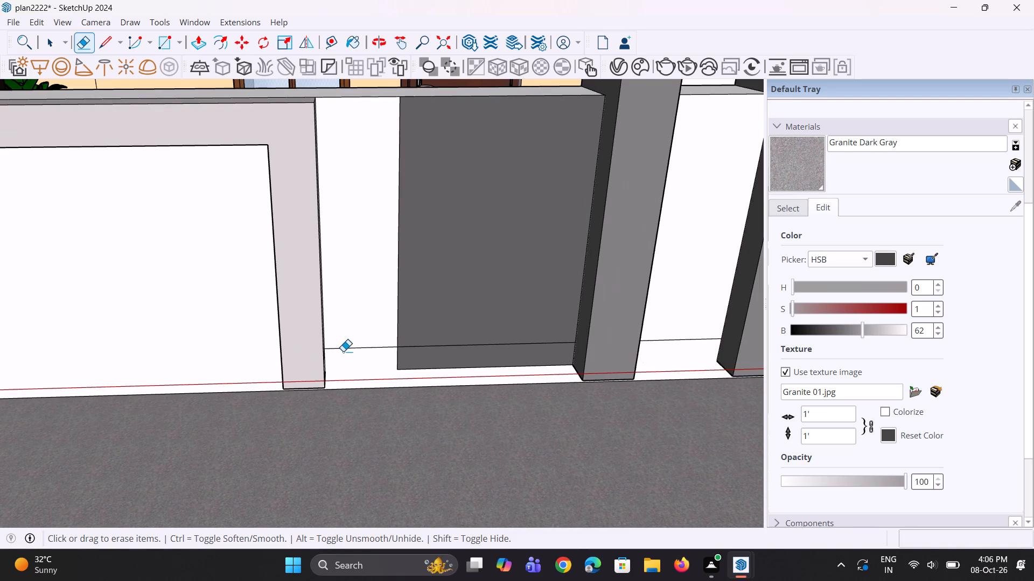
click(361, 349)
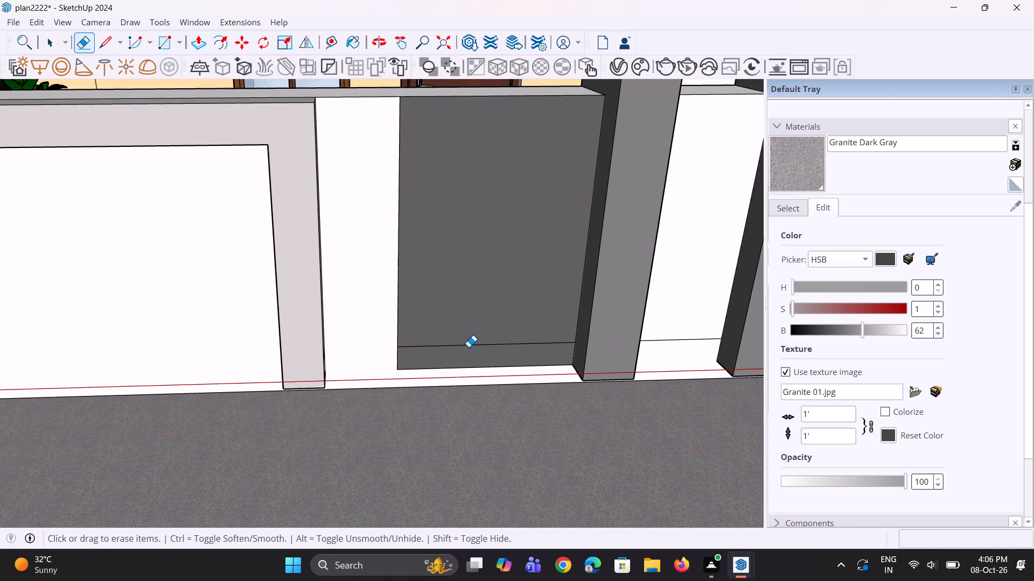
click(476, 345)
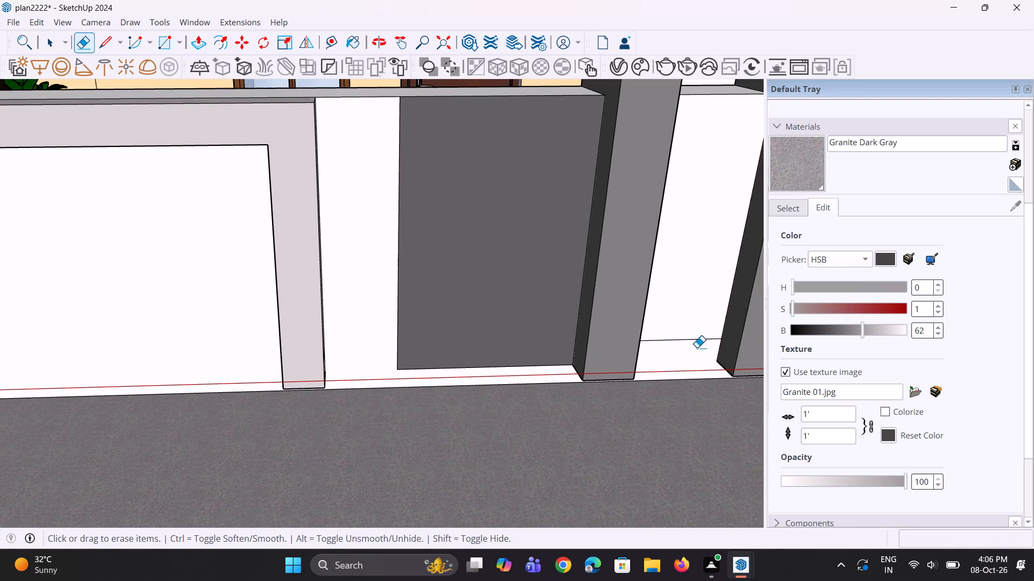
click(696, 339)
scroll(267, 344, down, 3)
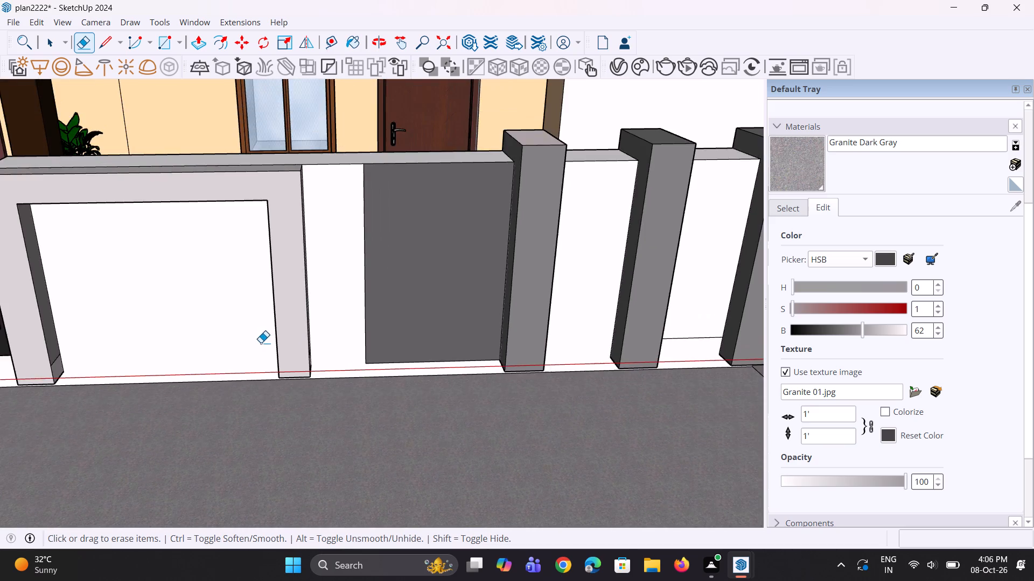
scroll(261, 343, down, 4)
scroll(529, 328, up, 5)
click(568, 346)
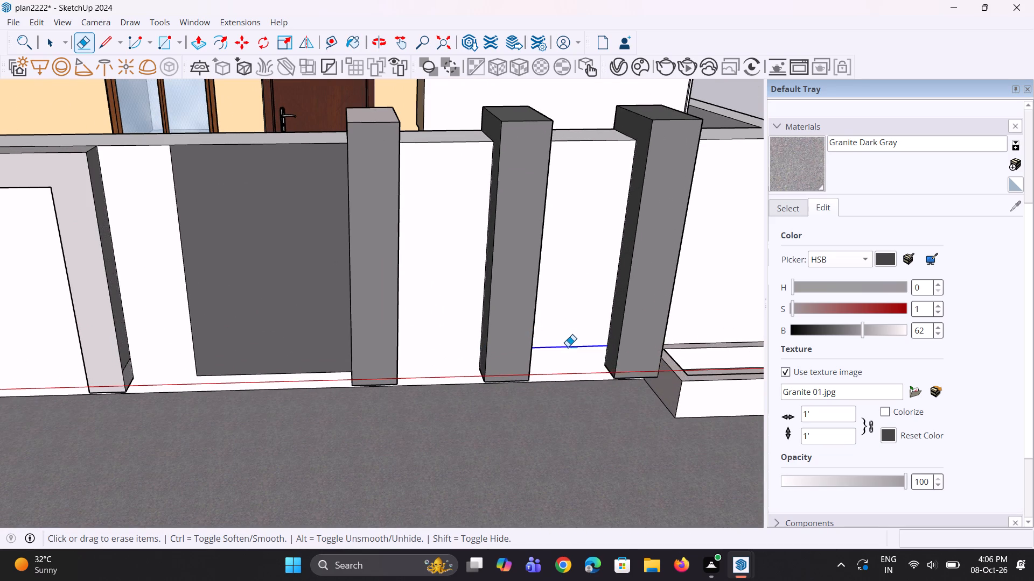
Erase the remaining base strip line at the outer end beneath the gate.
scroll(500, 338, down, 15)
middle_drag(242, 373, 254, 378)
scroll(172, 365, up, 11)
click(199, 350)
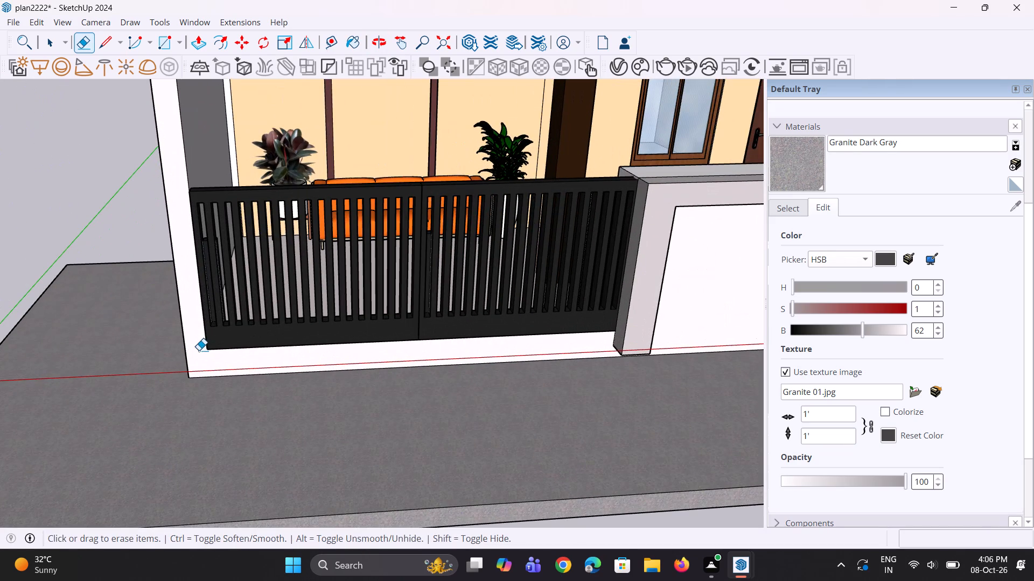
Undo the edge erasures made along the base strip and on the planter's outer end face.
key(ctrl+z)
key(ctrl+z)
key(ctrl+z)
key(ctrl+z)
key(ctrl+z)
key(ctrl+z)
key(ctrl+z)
Erase the stray edge across the planter's outer end face beside the end pillar.
scroll(207, 372, down, 3)
key(space)
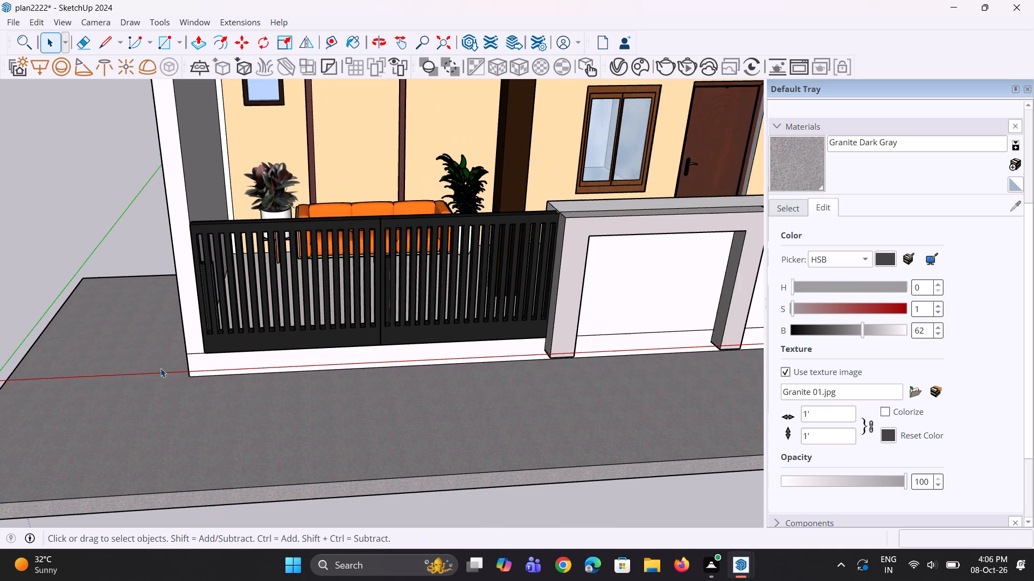
scroll(160, 368, down, 6)
key(space)
key(space)
middle_drag(346, 373, 277, 364)
scroll(693, 445, up, 3)
middle_drag(620, 402, 610, 480)
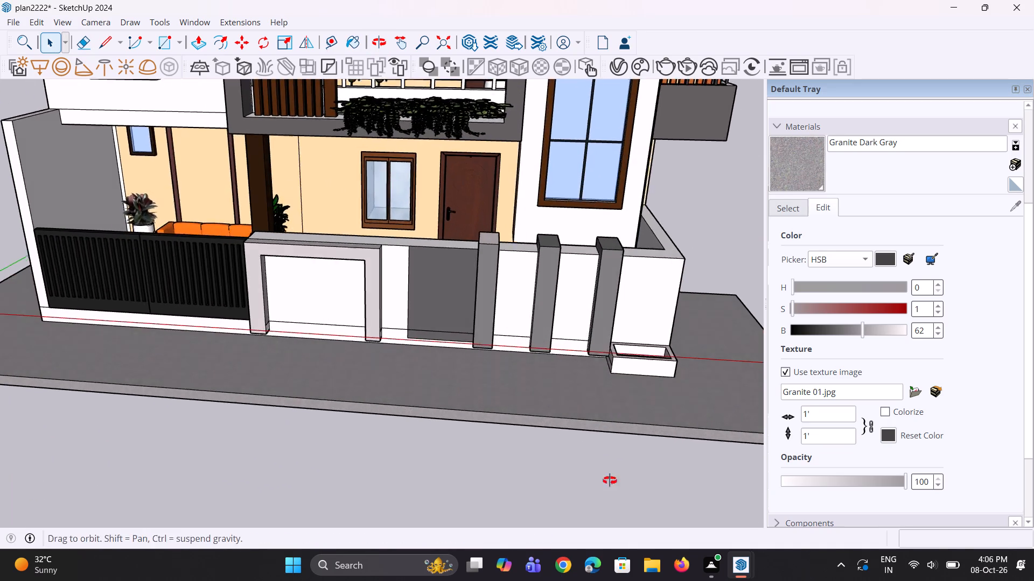
middle_drag(610, 480, 613, 519)
scroll(633, 444, up, 3)
scroll(560, 397, up, 3)
middle_drag(623, 386, 676, 366)
scroll(623, 327, up, 6)
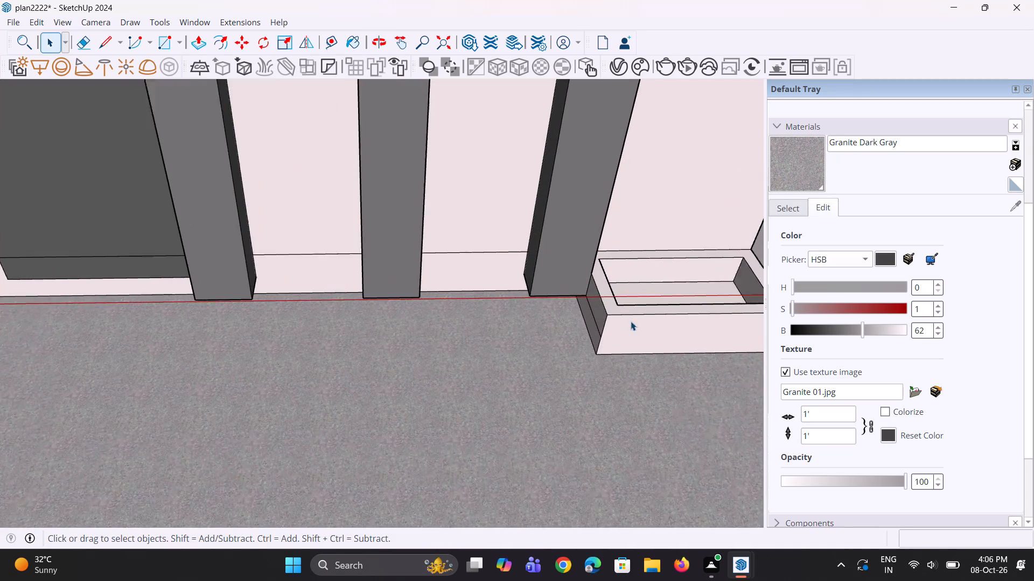
scroll(631, 321, up, 1)
key(e)
click(593, 321)
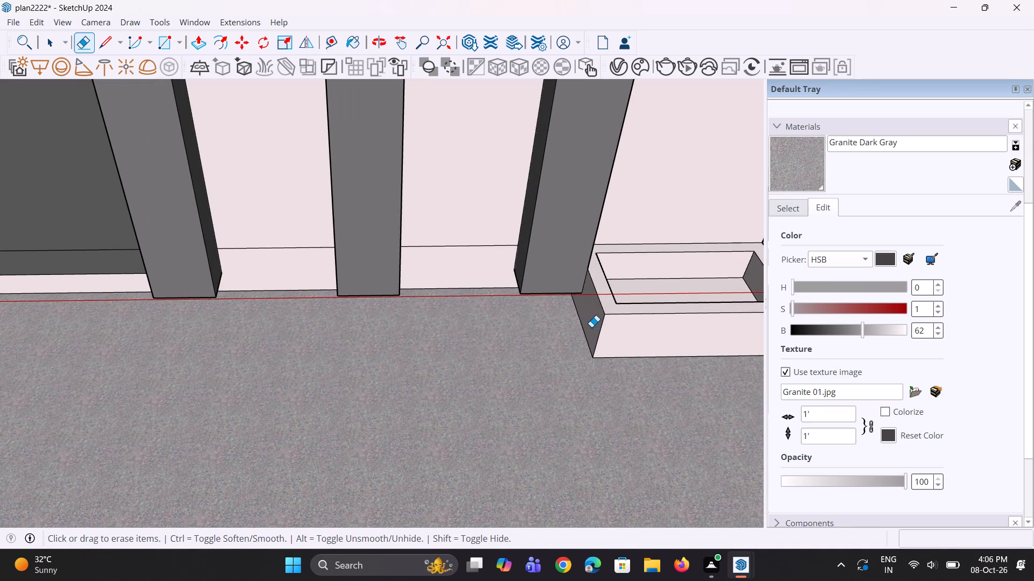
Examine the house front, boundary wall and corner planter, together with the hanging plant model standing apart from the house.
scroll(585, 329, down, 3)
middle_drag(599, 325, 576, 295)
scroll(455, 332, down, 4)
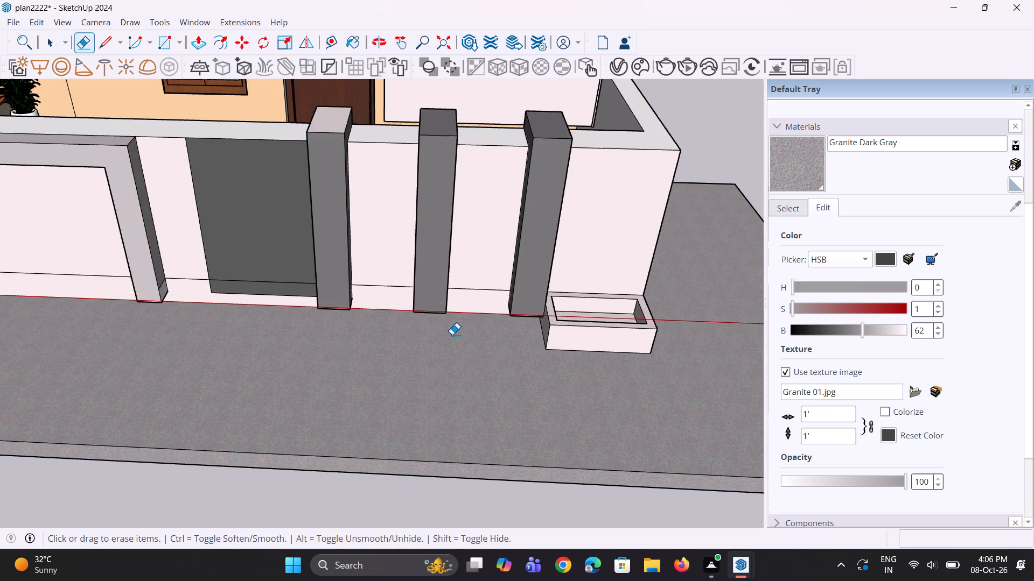
scroll(452, 335, down, 3)
middle_drag(676, 303, 645, 253)
scroll(279, 323, down, 7)
middle_drag(553, 292, 540, 243)
middle_drag(192, 366, 430, 338)
scroll(386, 330, up, 2)
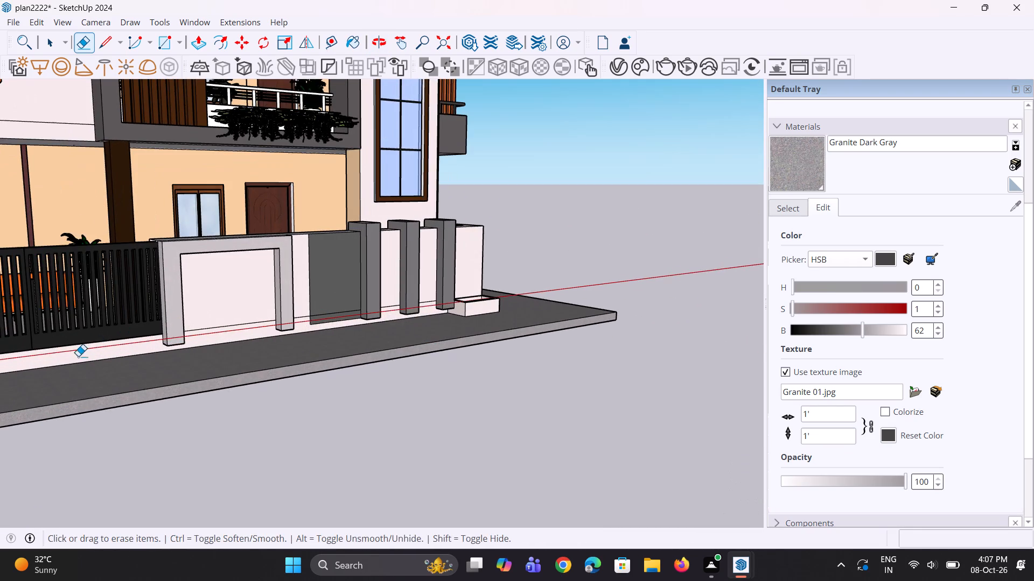
middle_drag(81, 370, 94, 439)
scroll(94, 447, down, 4)
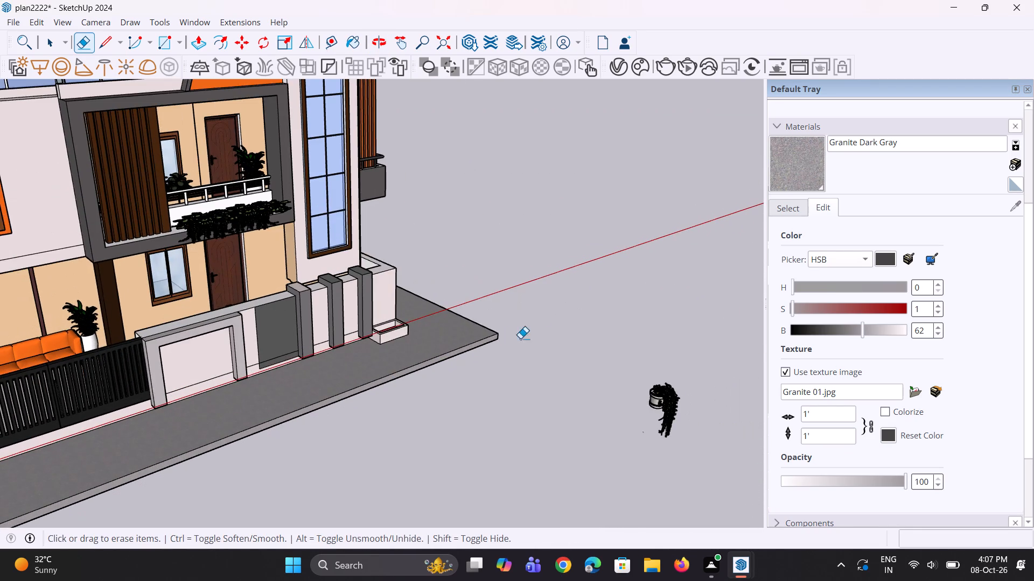
scroll(558, 335, up, 1)
key(space)
key(space)
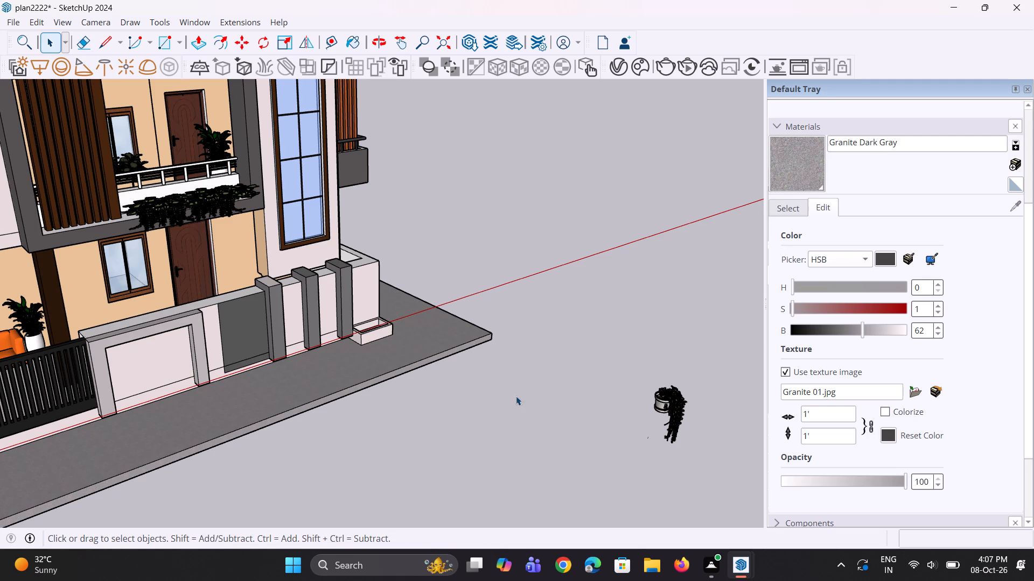
scroll(440, 375, down, 3)
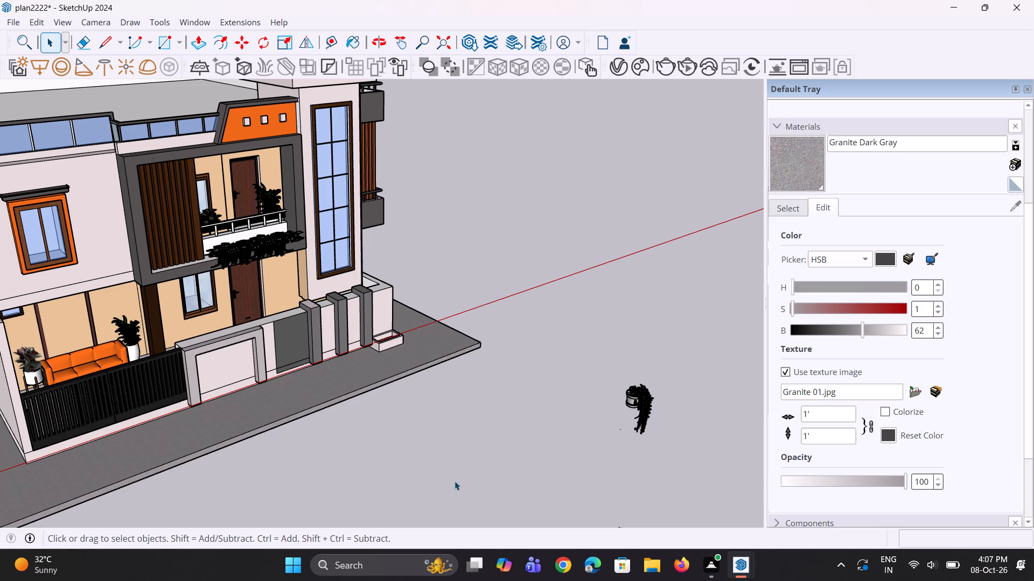
Examine the whole house exterior, including the front facade, boundary wall, corner planter and base slab, from the front and the gate-side corner.
scroll(472, 427, down, 7)
middle_drag(135, 437, 156, 469)
scroll(465, 389, up, 3)
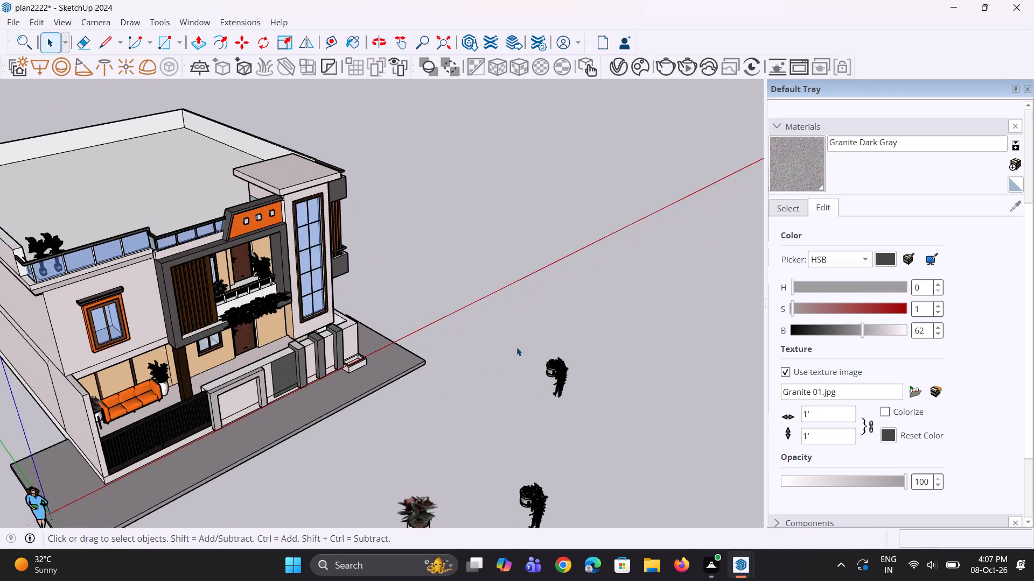
scroll(515, 350, up, 3)
middle_drag(511, 333, 394, 312)
scroll(394, 312, up, 1)
scroll(397, 315, down, 6)
middle_drag(395, 330, 364, 307)
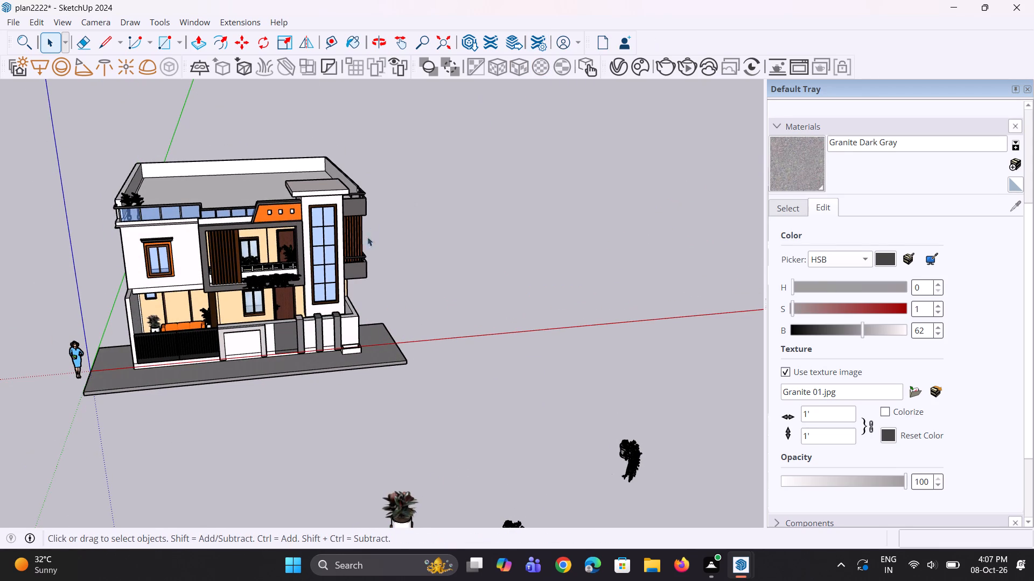
middle_drag(547, 295, 542, 278)
middle_drag(542, 278, 530, 264)
scroll(430, 270, down, 3)
middle_drag(486, 232, 450, 211)
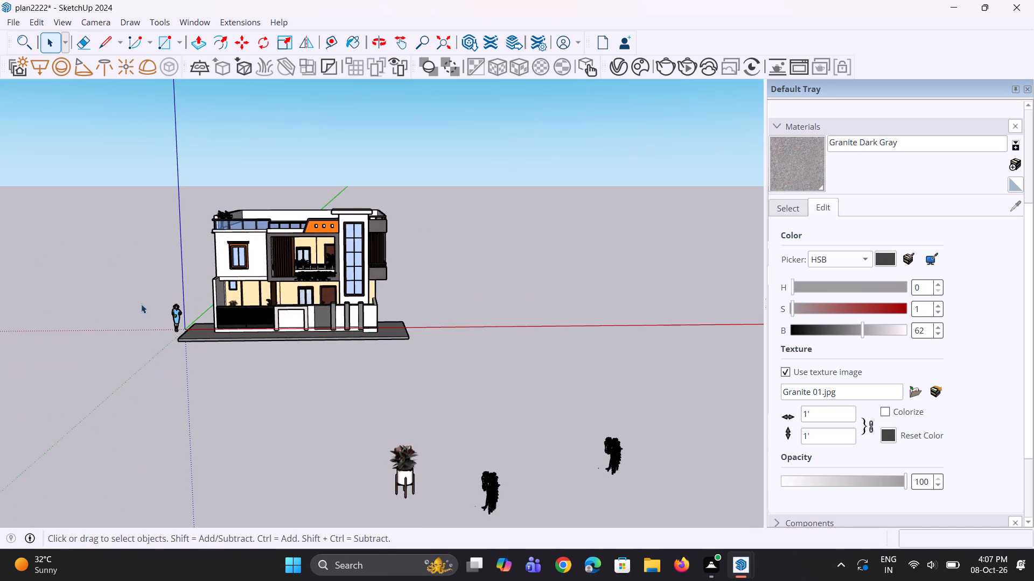
middle_drag(134, 309, 229, 339)
scroll(187, 257, up, 2)
middle_drag(157, 259, 93, 267)
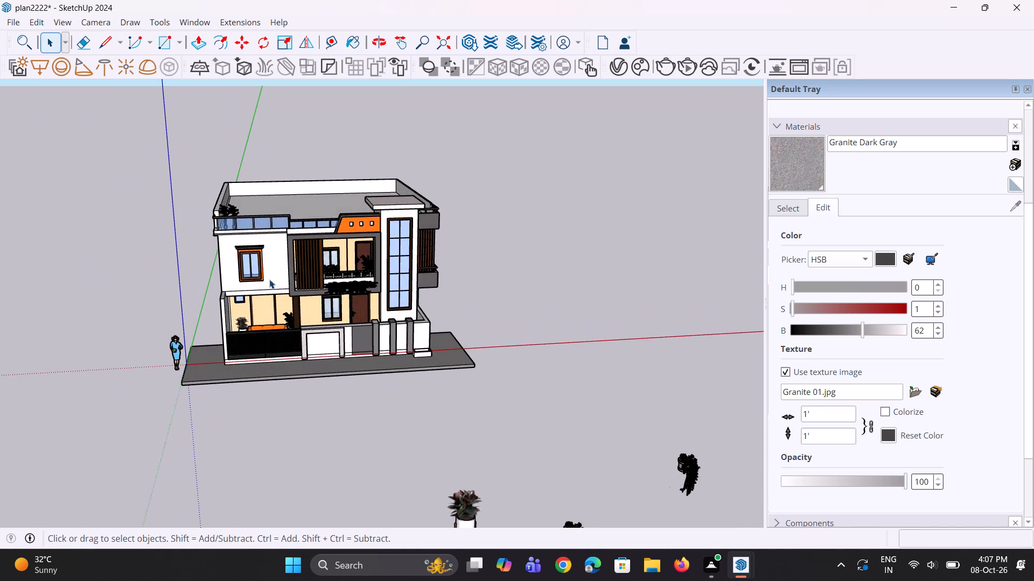
scroll(350, 276, up, 2)
scroll(437, 312, up, 2)
middle_drag(419, 323, 329, 347)
scroll(229, 372, up, 2)
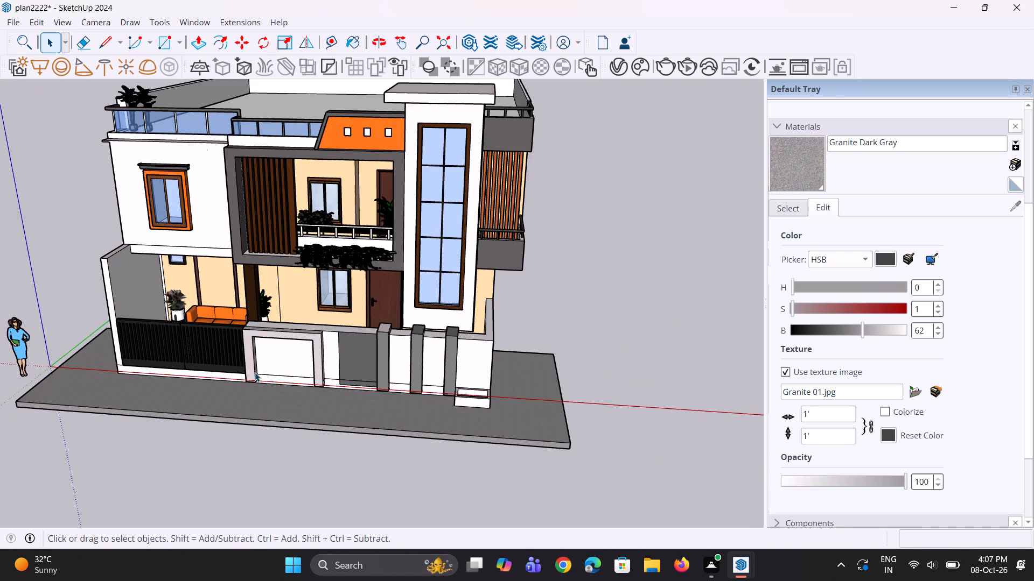
middle_drag(456, 374, 437, 358)
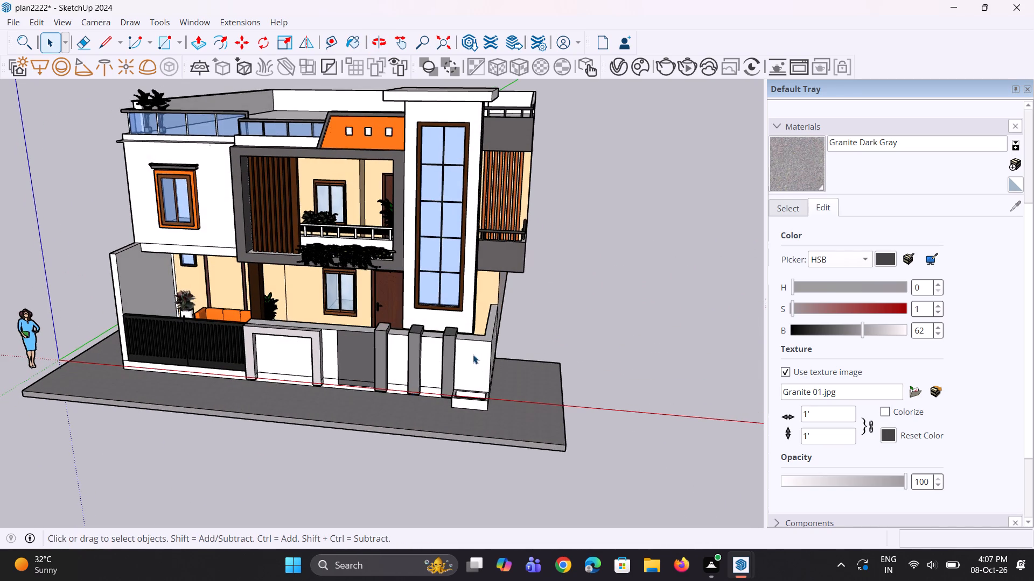
scroll(472, 355, down, 2)
middle_drag(467, 353, 486, 346)
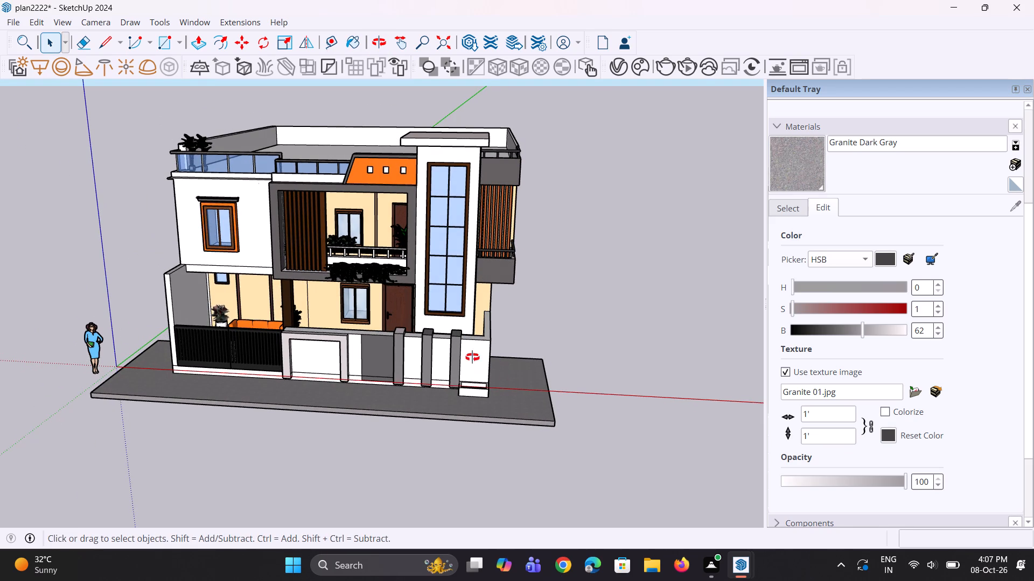
middle_drag(468, 358, 533, 359)
middle_click(535, 358)
middle_drag(113, 394, 189, 441)
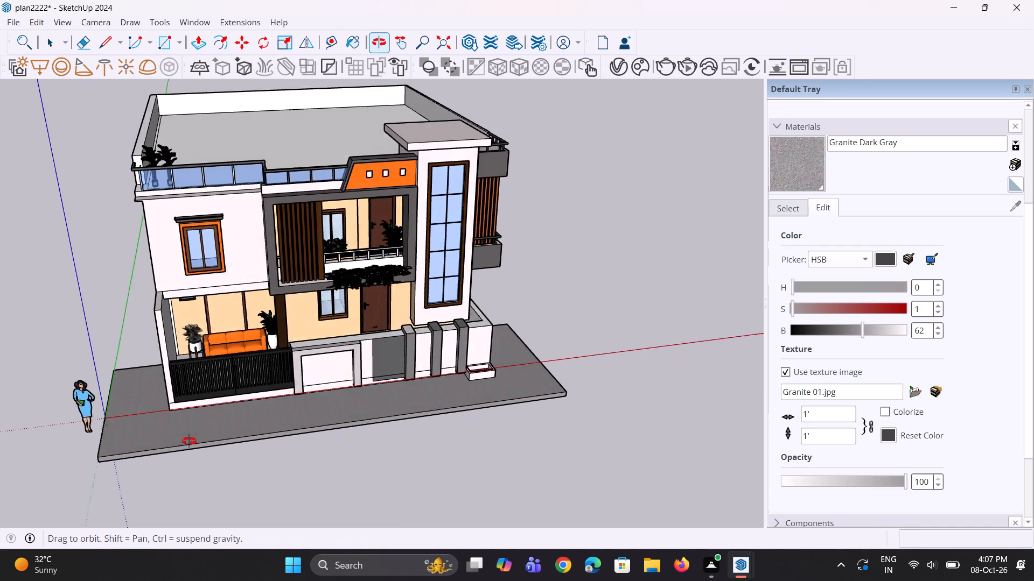
scroll(110, 423, up, 2)
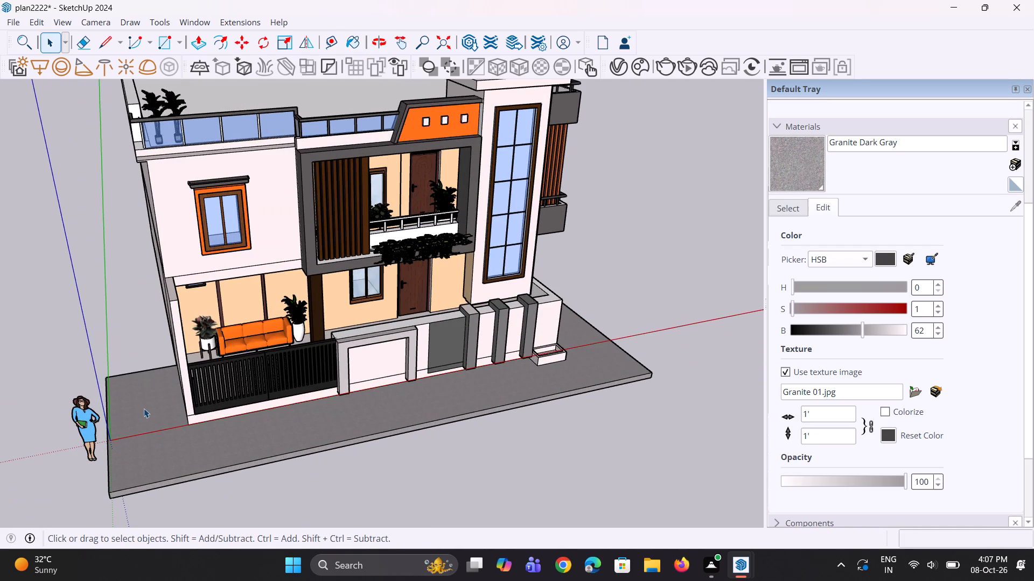
middle_drag(148, 407, 243, 389)
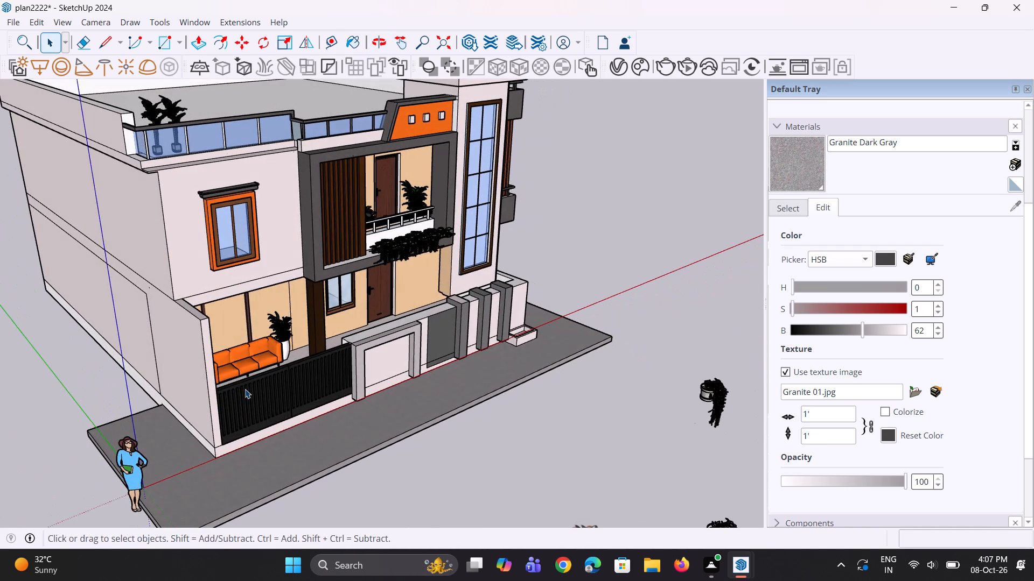
middle_drag(252, 381, 405, 364)
scroll(313, 321, down, 3)
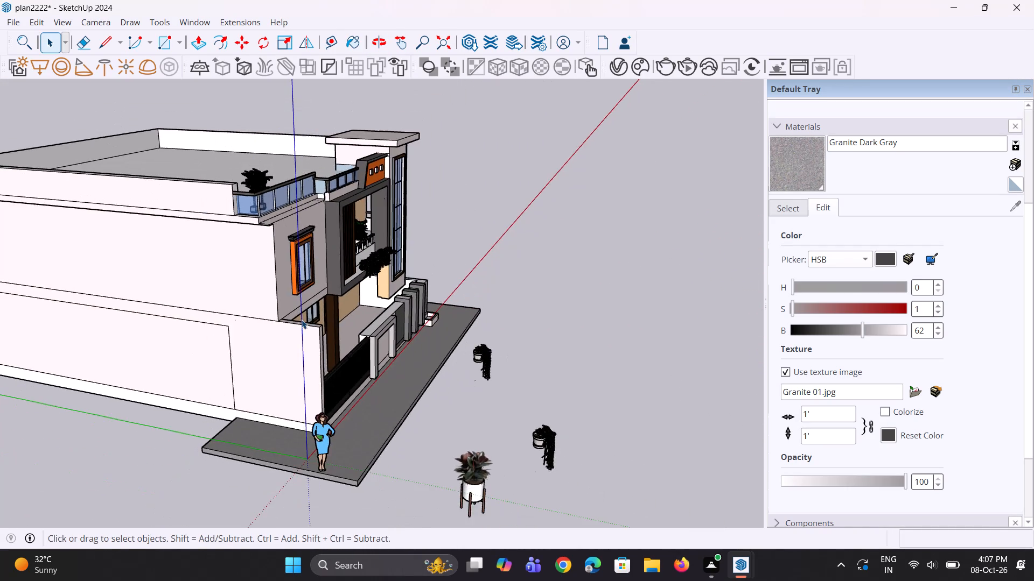
Paint the base slab's short end face beside the human figure with Granite Dark Gray.
scroll(301, 320, down, 3)
middle_drag(240, 386, 251, 415)
scroll(274, 467, up, 5)
middle_drag(341, 463, 336, 429)
scroll(341, 414, up, 3)
click(785, 169)
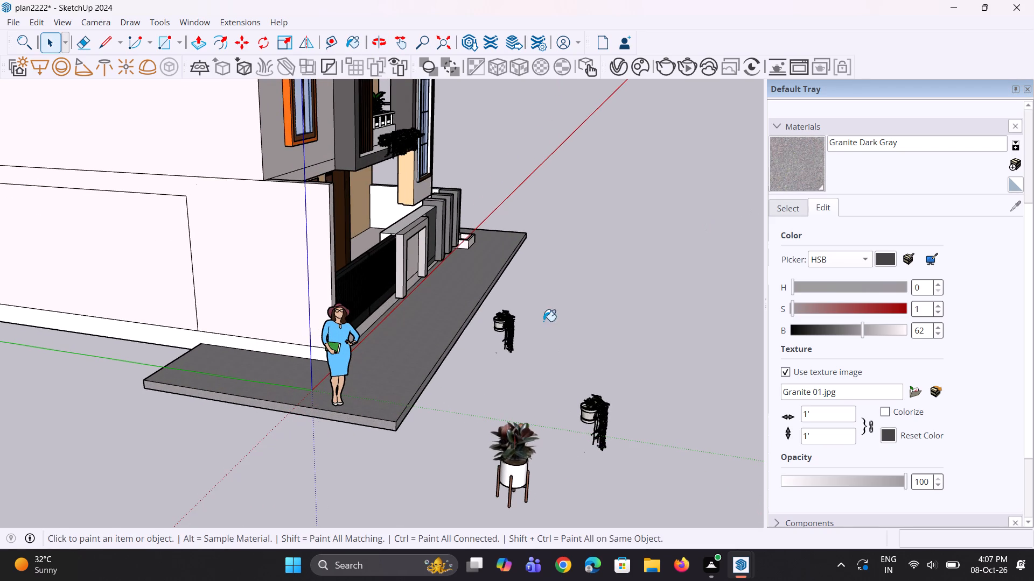
scroll(295, 422, up, 2)
click(378, 419)
Examine the base slab and front elevation for surfaces still lacking finish, including the corner planter, boundary pillars and roof edge.
middle_drag(373, 429, 163, 431)
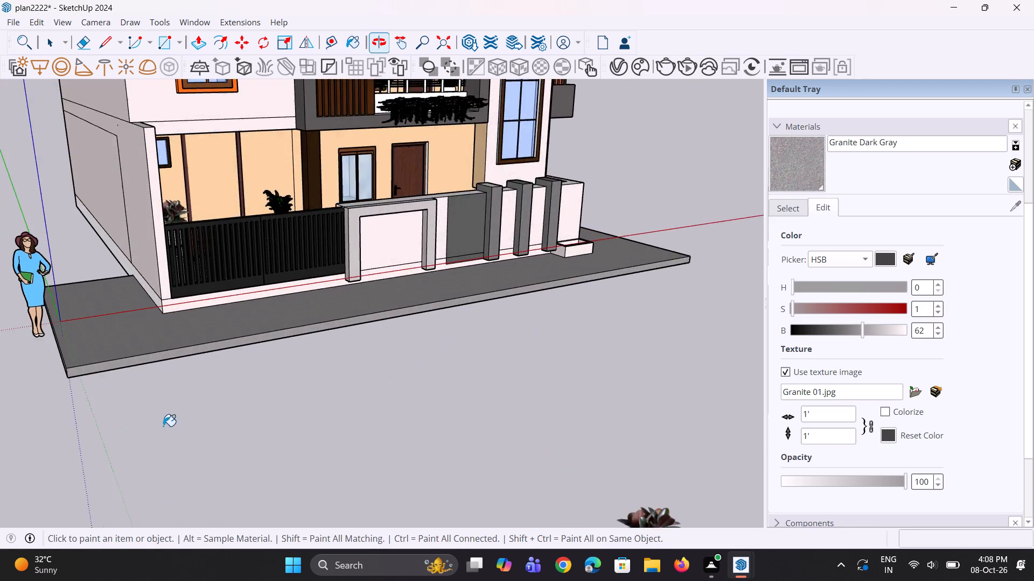
scroll(163, 423, down, 8)
middle_drag(151, 437, 111, 443)
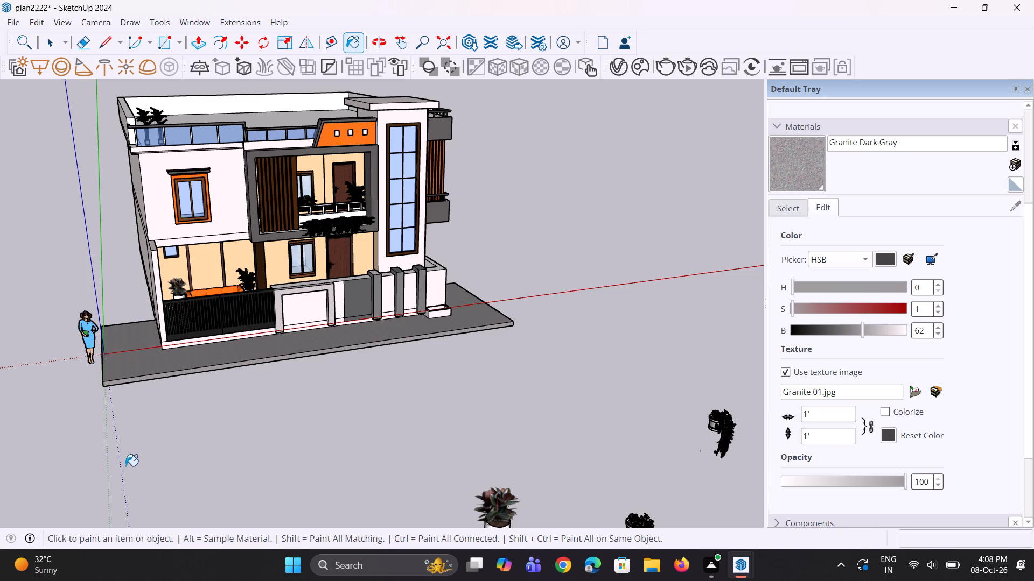
scroll(108, 481, down, 2)
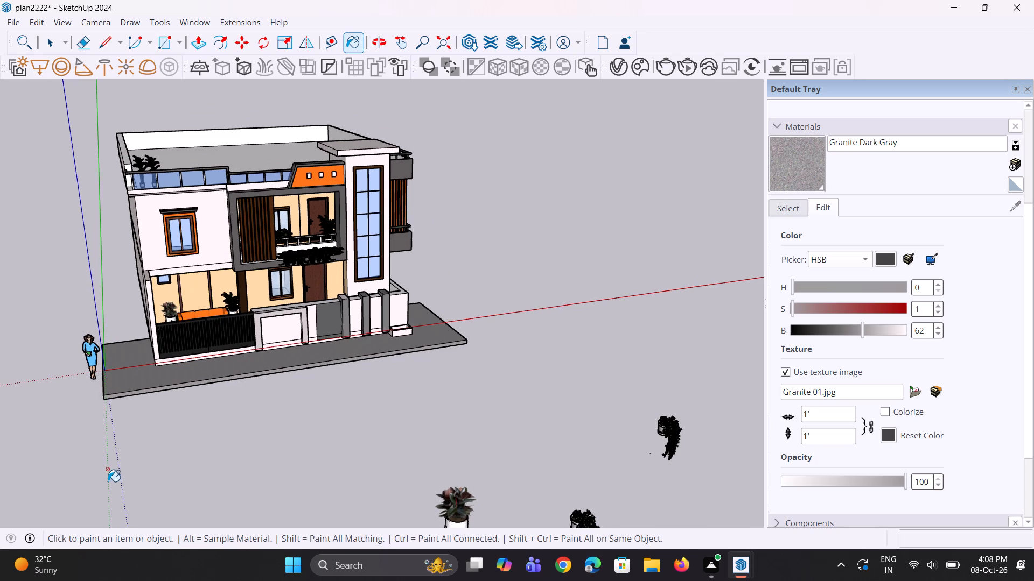
middle_drag(108, 484, 116, 496)
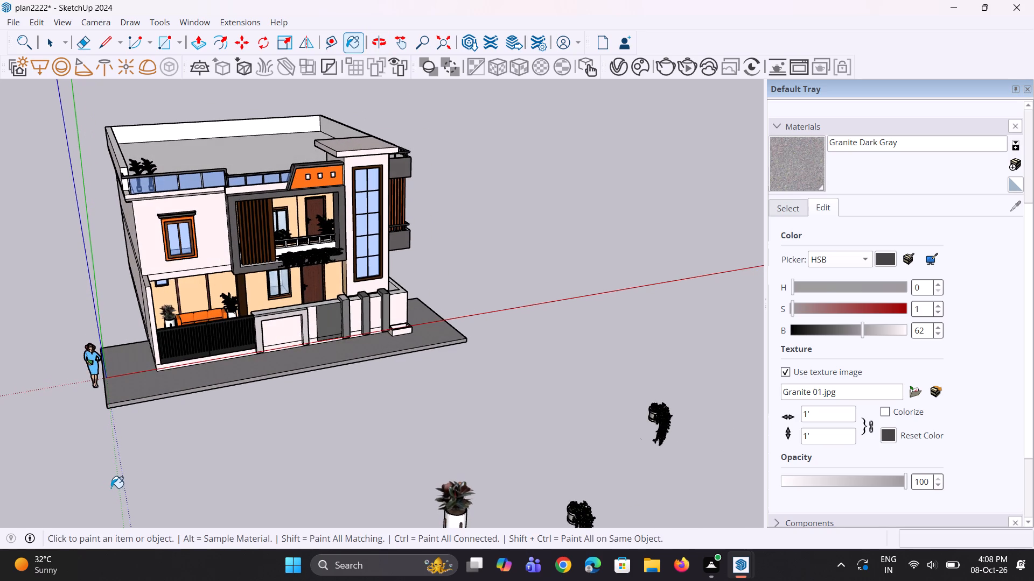
scroll(87, 486, down, 5)
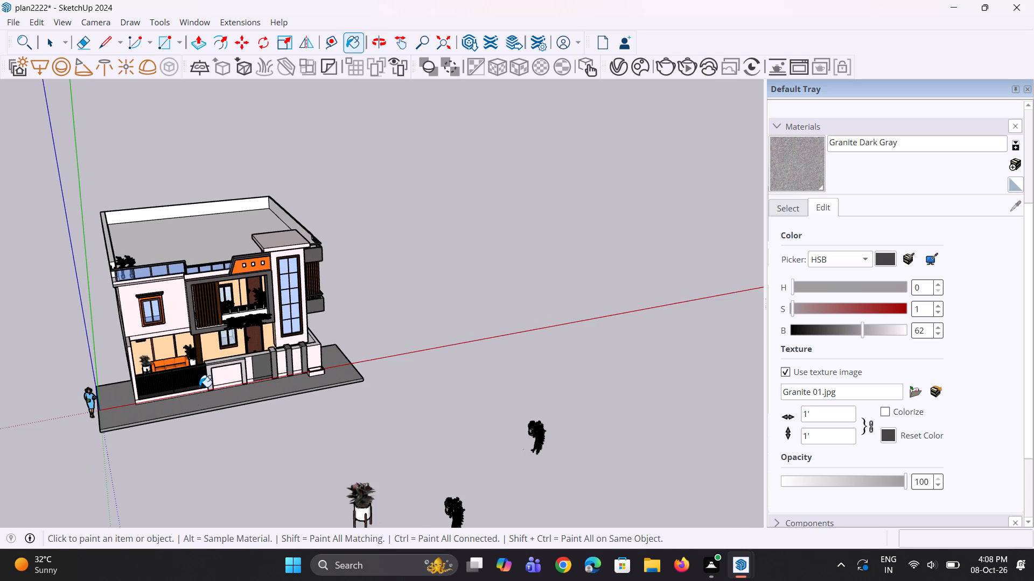
middle_drag(195, 379, 140, 375)
scroll(112, 378, up, 3)
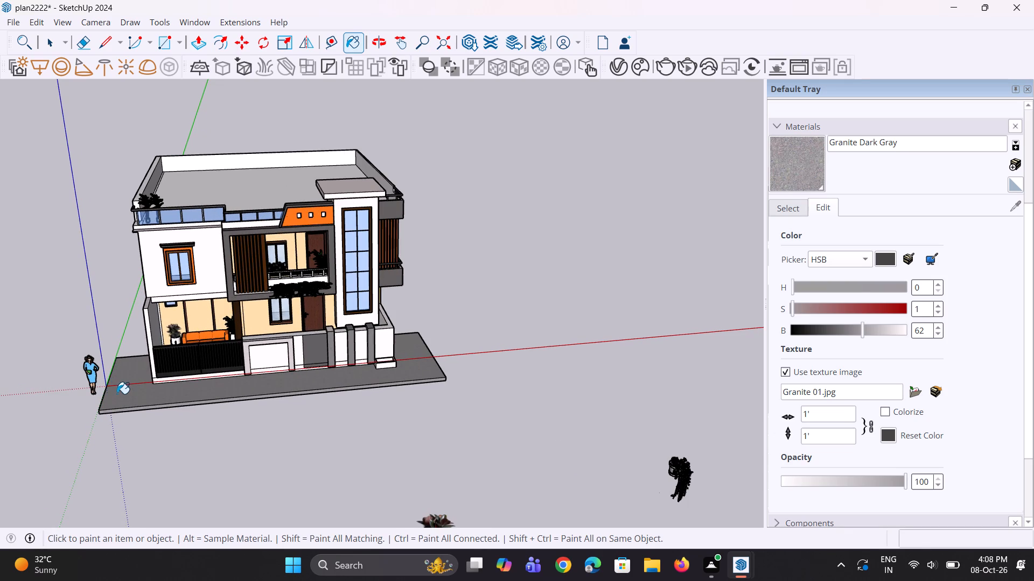
middle_drag(68, 373, 134, 387)
scroll(156, 367, up, 2)
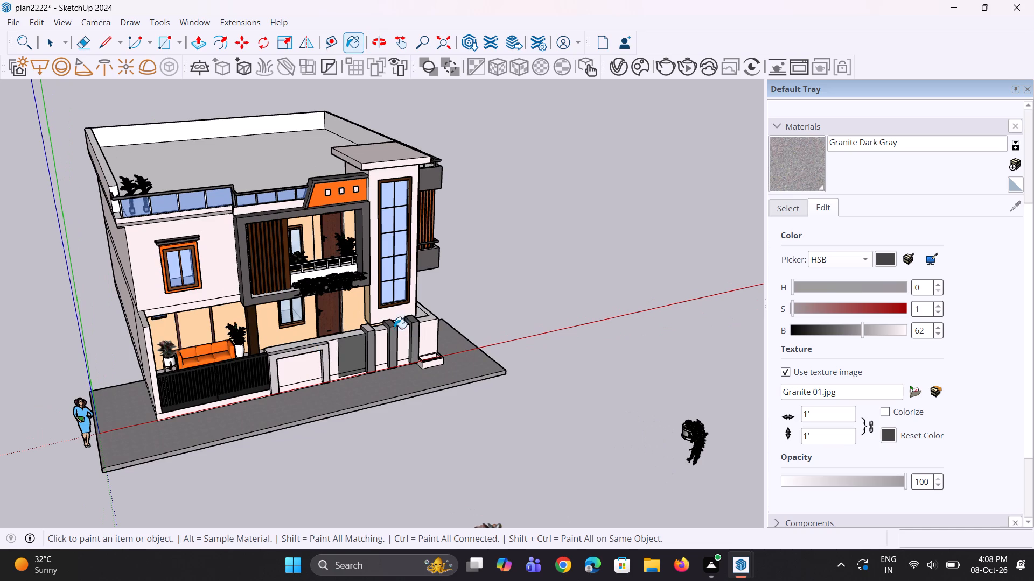
scroll(326, 333, down, 3)
middle_drag(567, 240, 536, 226)
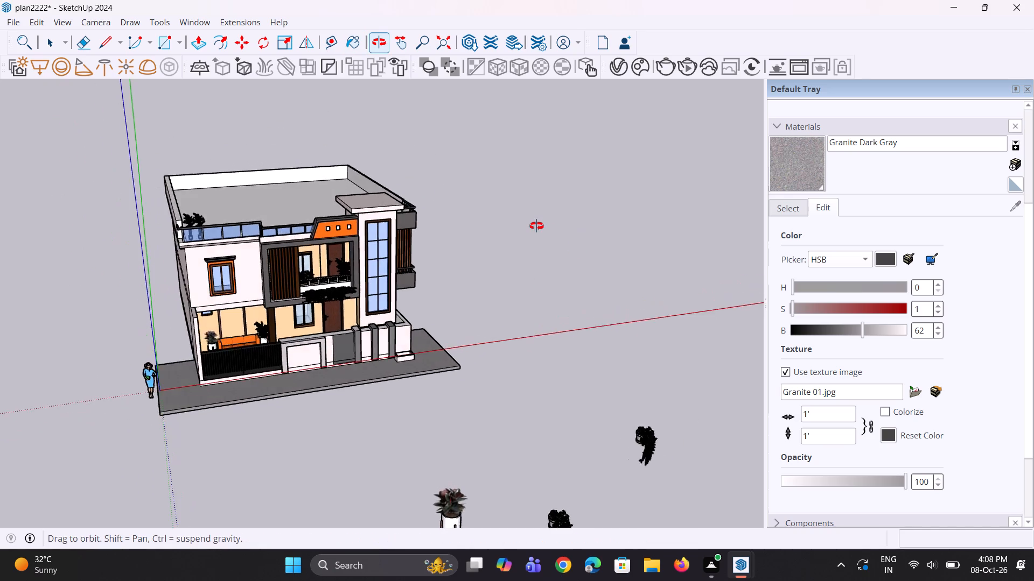
middle_drag(536, 226, 501, 211)
scroll(410, 293, up, 8)
middle_drag(448, 320, 466, 318)
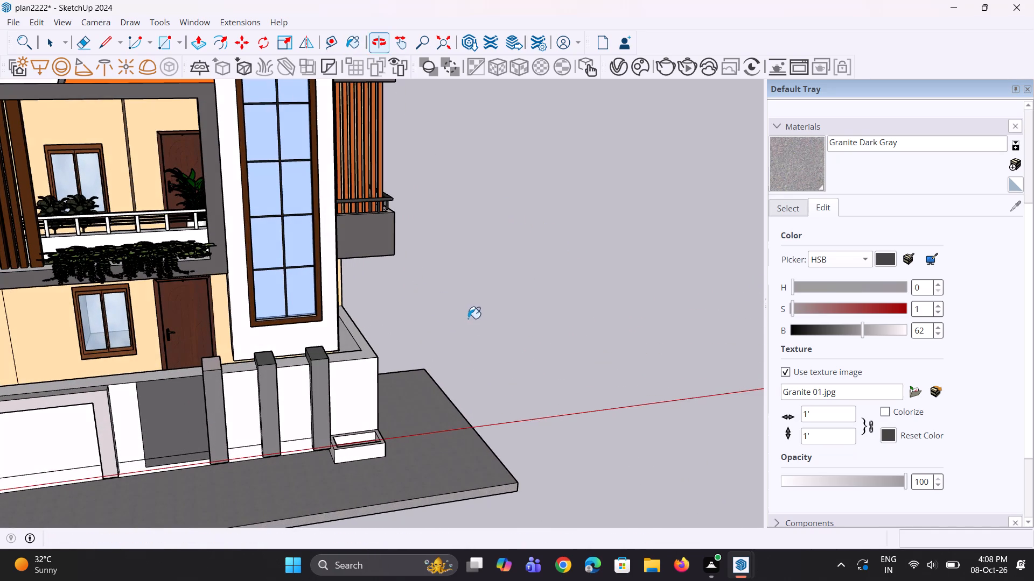
key(space)
key(space)
scroll(473, 329, down, 5)
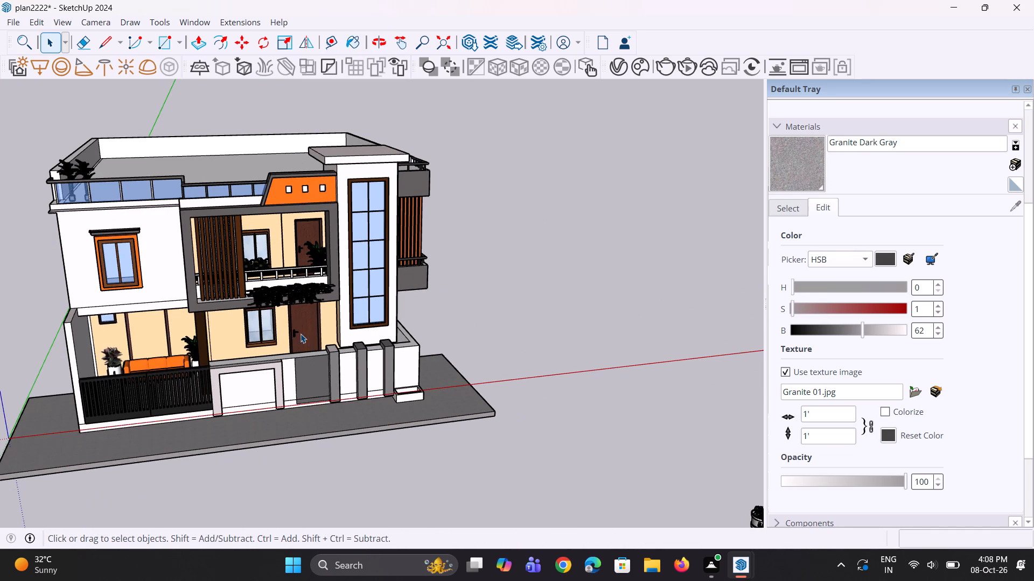
middle_drag(567, 265, 581, 269)
scroll(649, 267, down, 3)
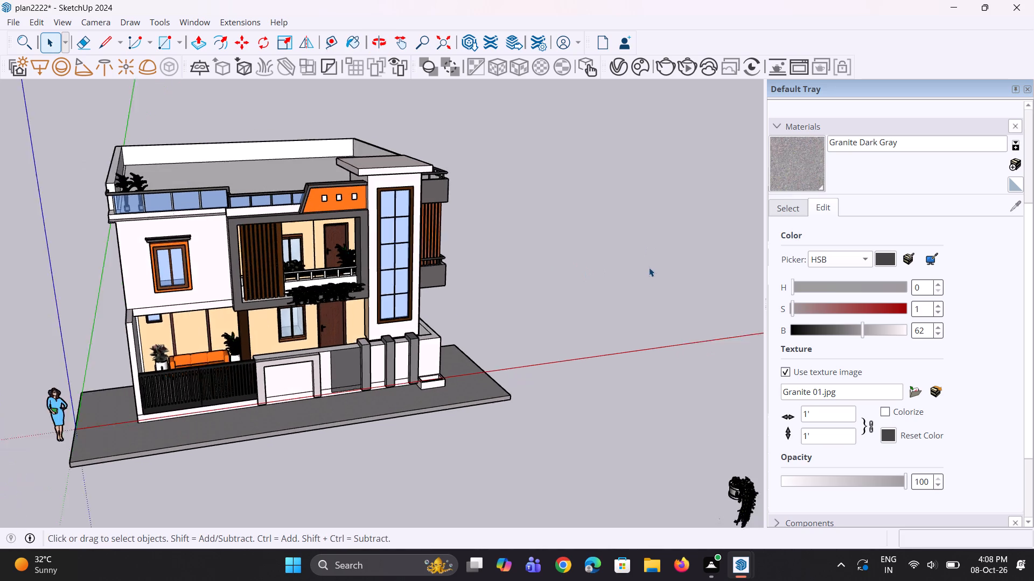
middle_drag(655, 275, 667, 277)
scroll(480, 183, up, 5)
middle_drag(474, 241, 444, 261)
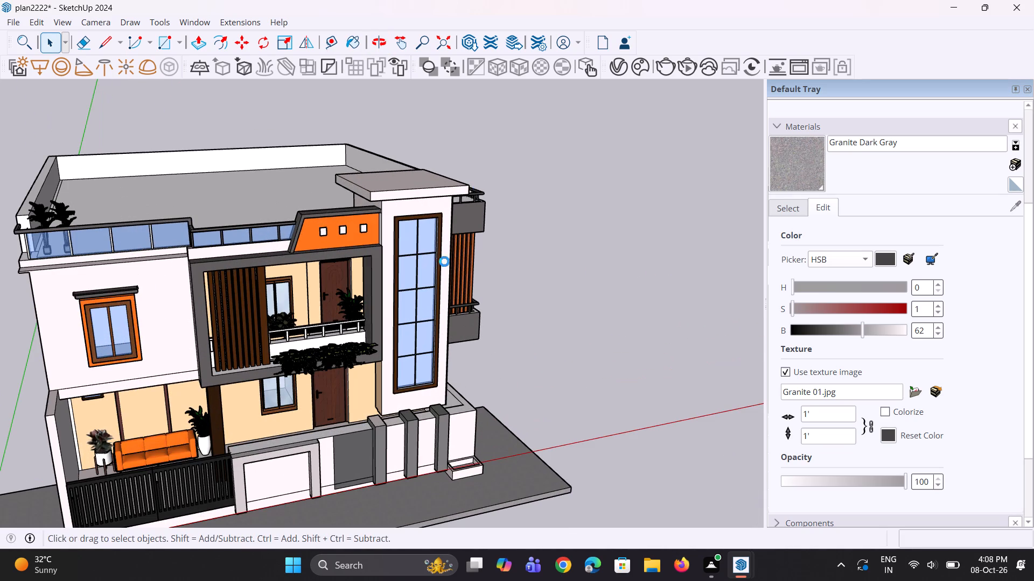
middle_drag(444, 261, 311, 387)
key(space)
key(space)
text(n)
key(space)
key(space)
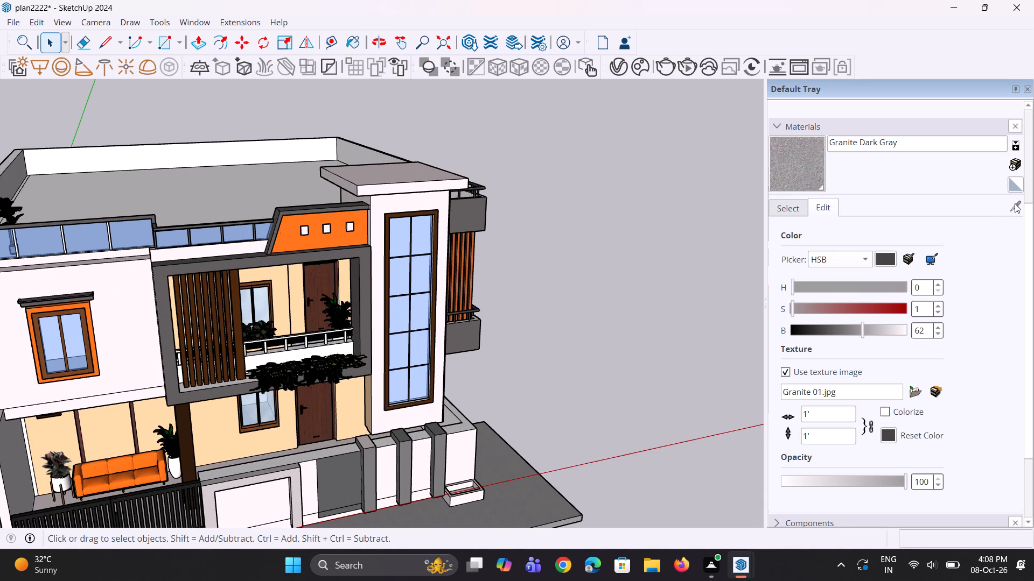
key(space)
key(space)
Sample the dark grey Generic#2 material from the upper side balcony and paint the roof parapet's white end face beside the balcony railing.
click(799, 209)
click(1013, 209)
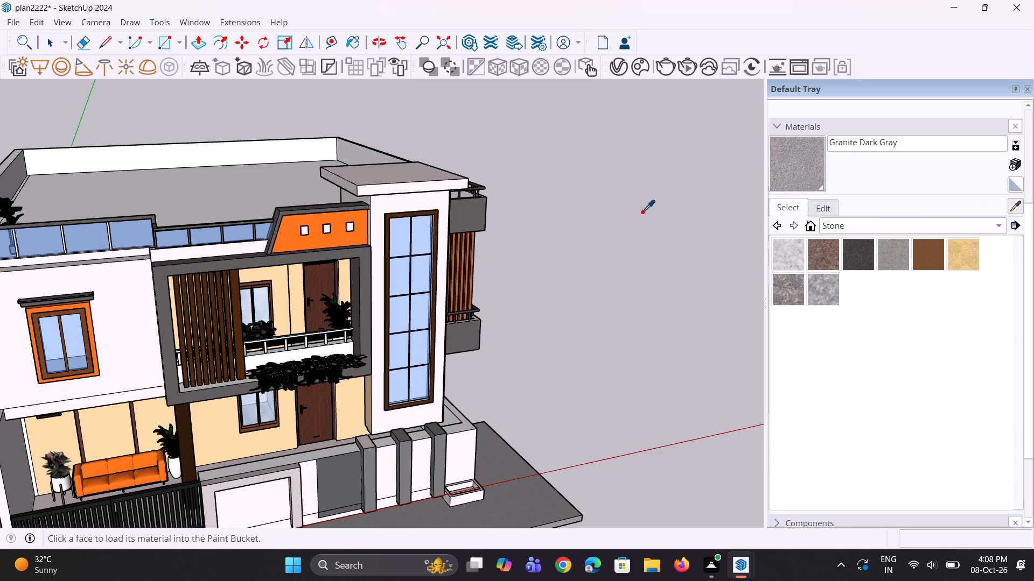
middle_drag(616, 210, 448, 231)
scroll(467, 211, up, 4)
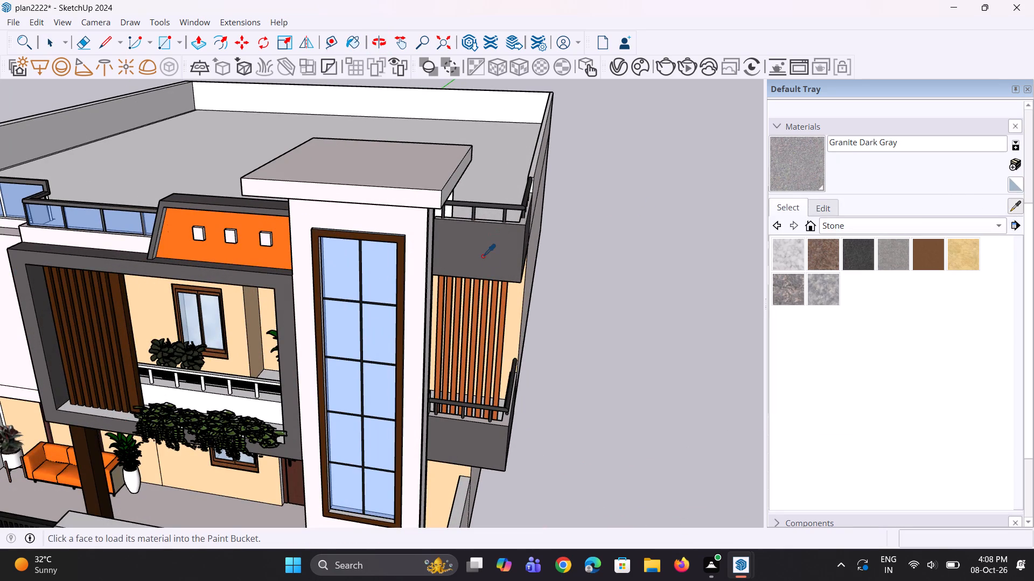
click(483, 256)
middle_drag(508, 253, 458, 320)
scroll(511, 243, up, 5)
middle_drag(503, 299, 507, 279)
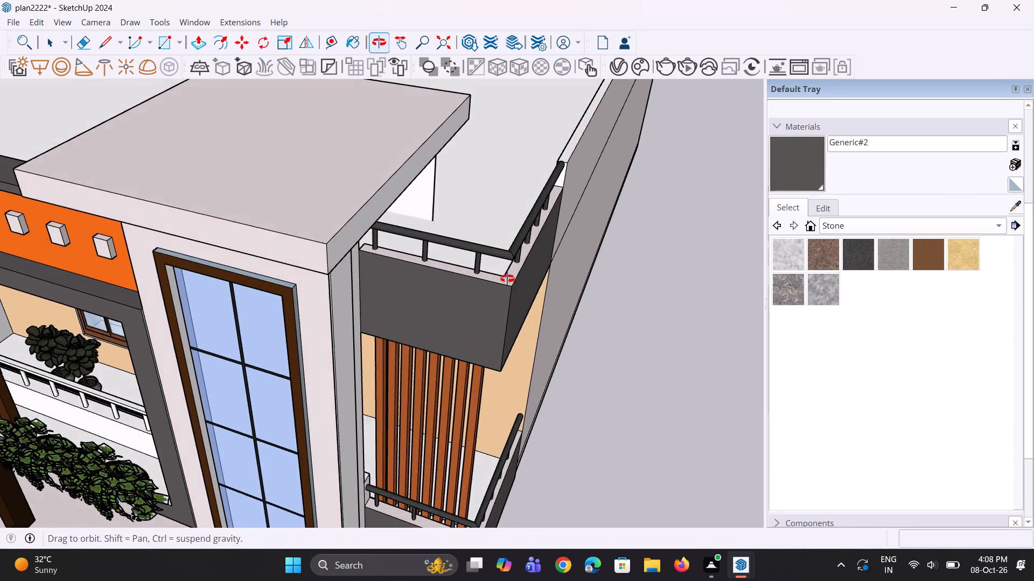
middle_drag(507, 279, 513, 256)
key(space)
key(space)
key(space)
middle_drag(471, 273, 672, 298)
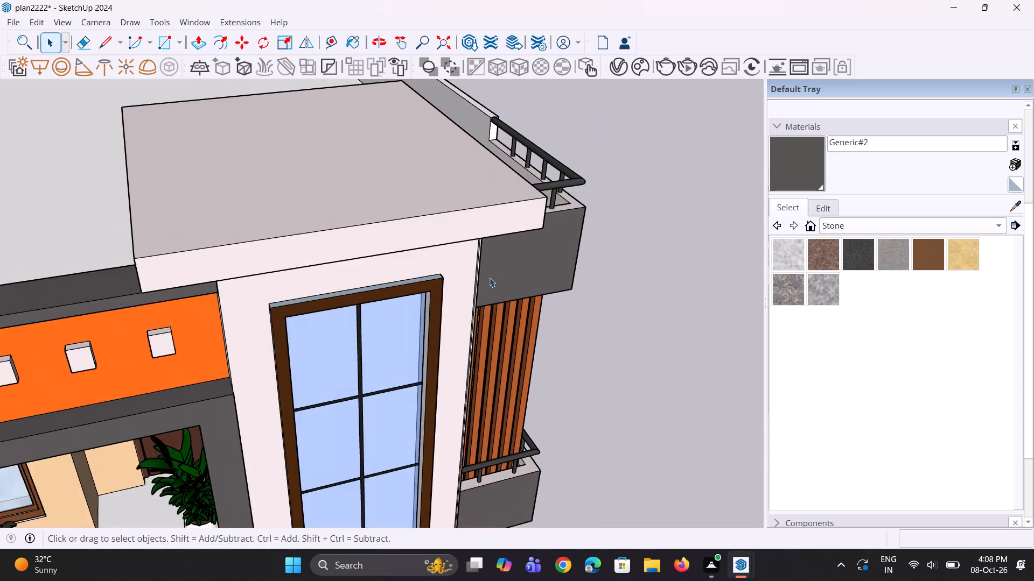
middle_drag(476, 265, 334, 180)
scroll(549, 178, up, 5)
middle_drag(564, 183, 495, 207)
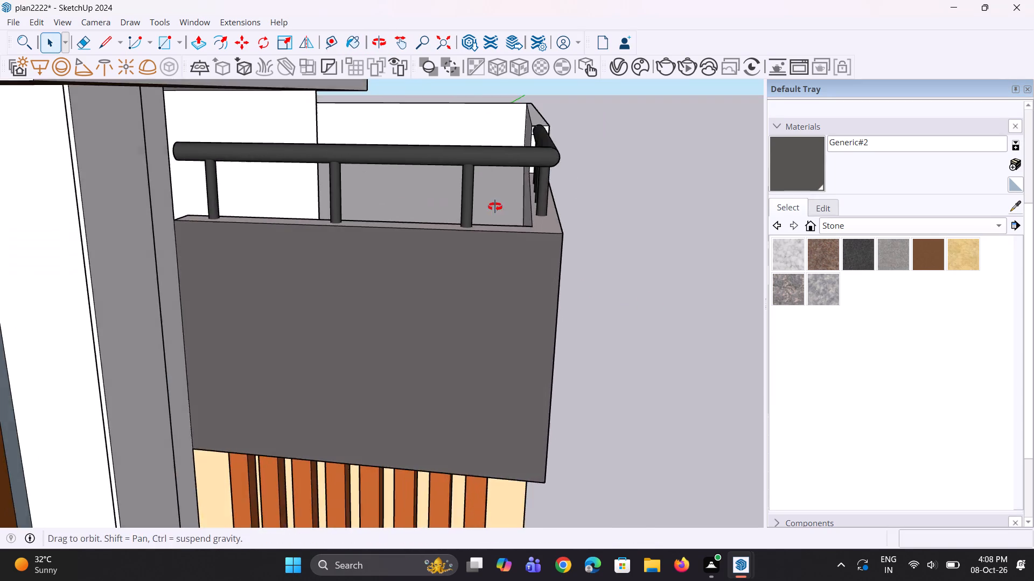
middle_drag(495, 207, 456, 212)
scroll(605, 176, up, 2)
click(796, 167)
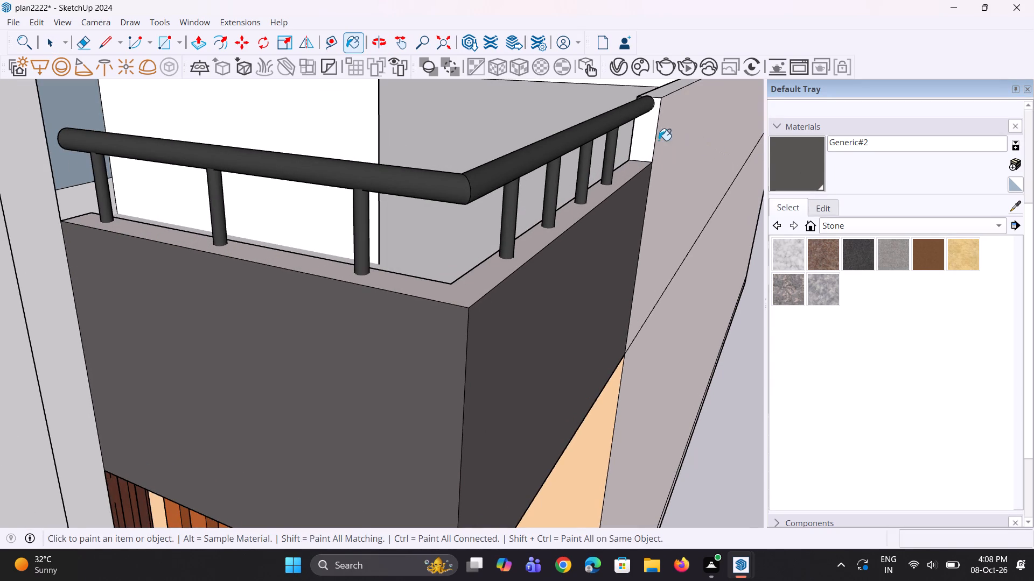
click(645, 138)
scroll(618, 222, down, 17)
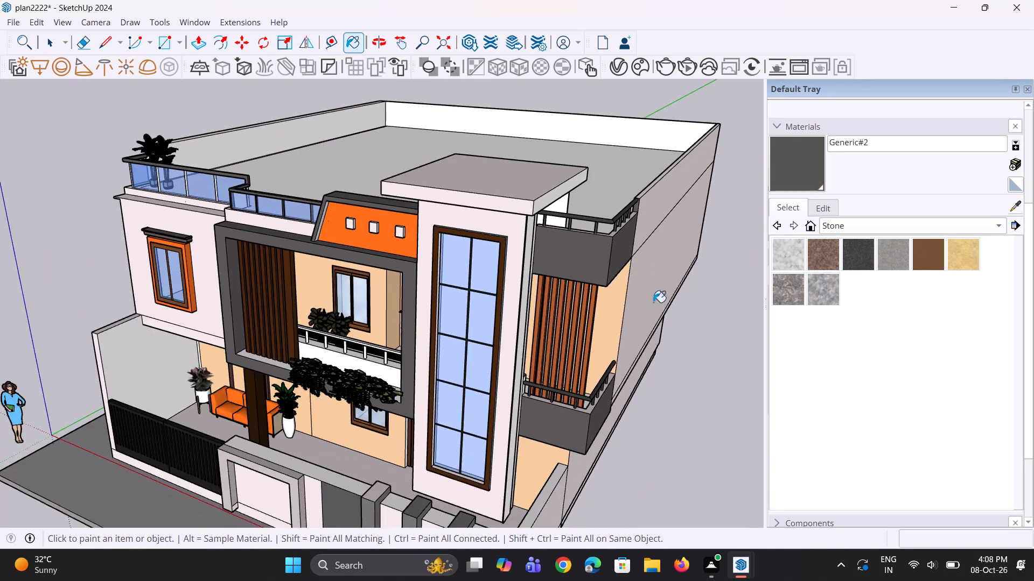
Paint the white wall end beside the lower side balcony's railing, including its top, with the dark grey Generic#2 material.
scroll(608, 384, up, 7)
scroll(624, 359, down, 12)
middle_drag(562, 378, 506, 378)
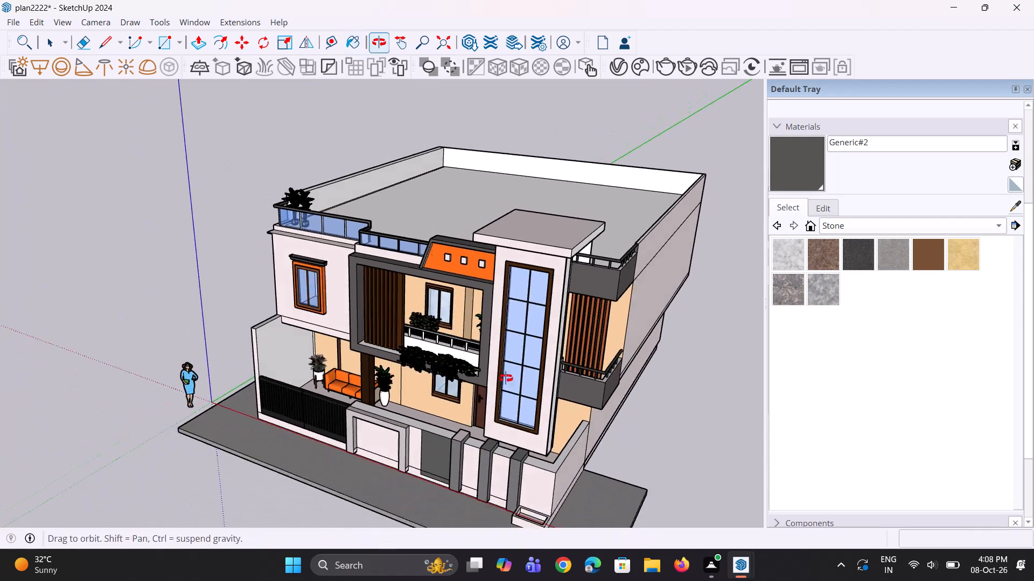
middle_drag(506, 378, 444, 368)
scroll(540, 369, up, 14)
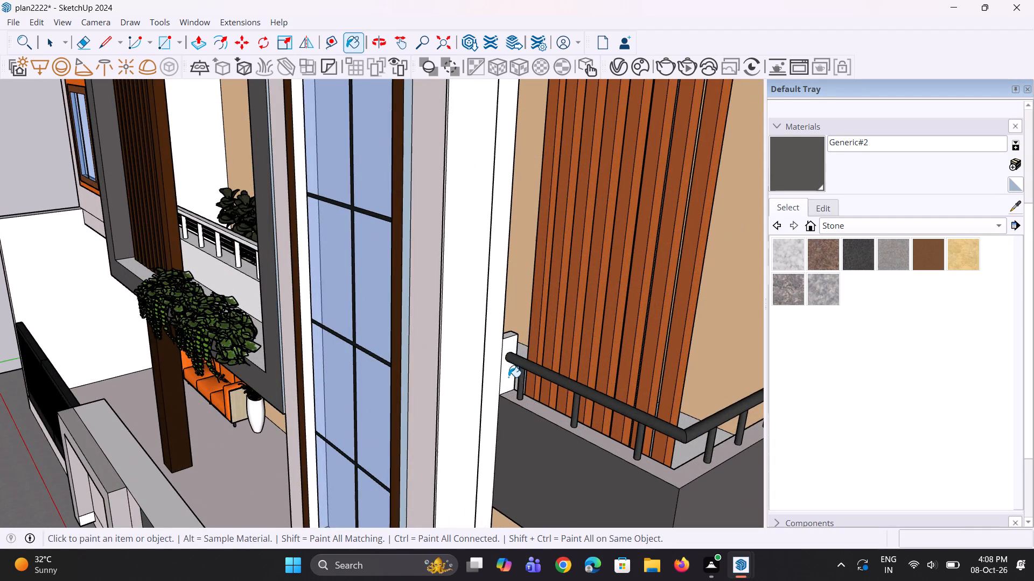
click(508, 377)
scroll(504, 366, down, 5)
middle_drag(497, 367, 583, 317)
scroll(437, 321, down, 4)
middle_drag(663, 328, 610, 351)
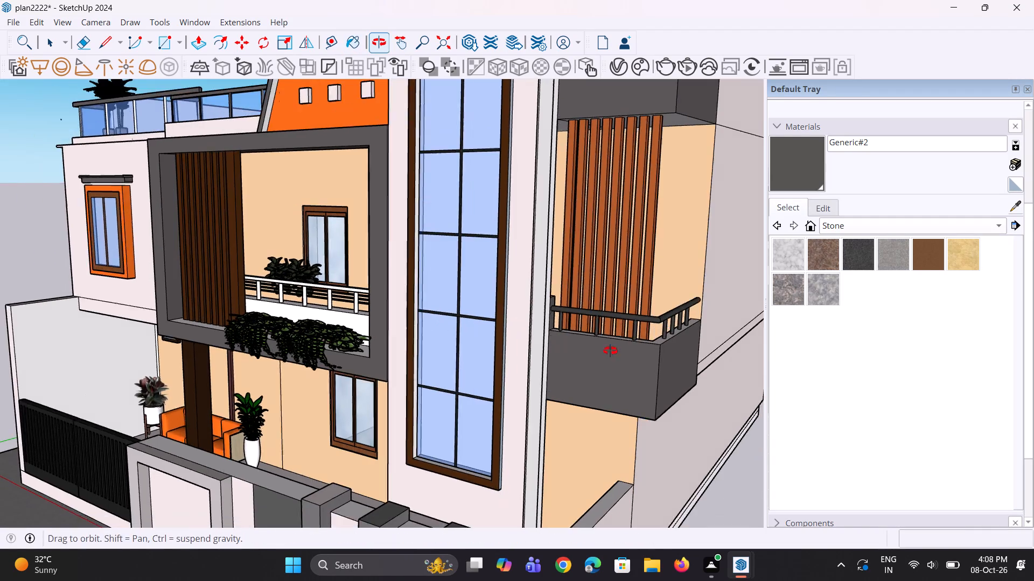
middle_drag(610, 351, 492, 370)
scroll(473, 331, up, 9)
click(382, 357)
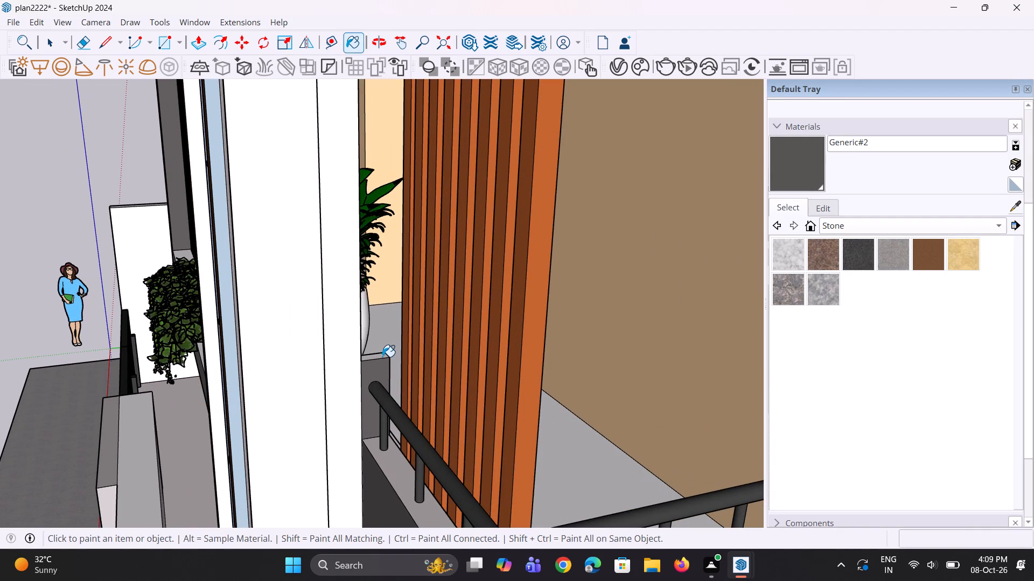
Paint the light inner ledge of the front balcony frame, beneath the wooden slats, with Generic#2.
scroll(381, 355, down, 3)
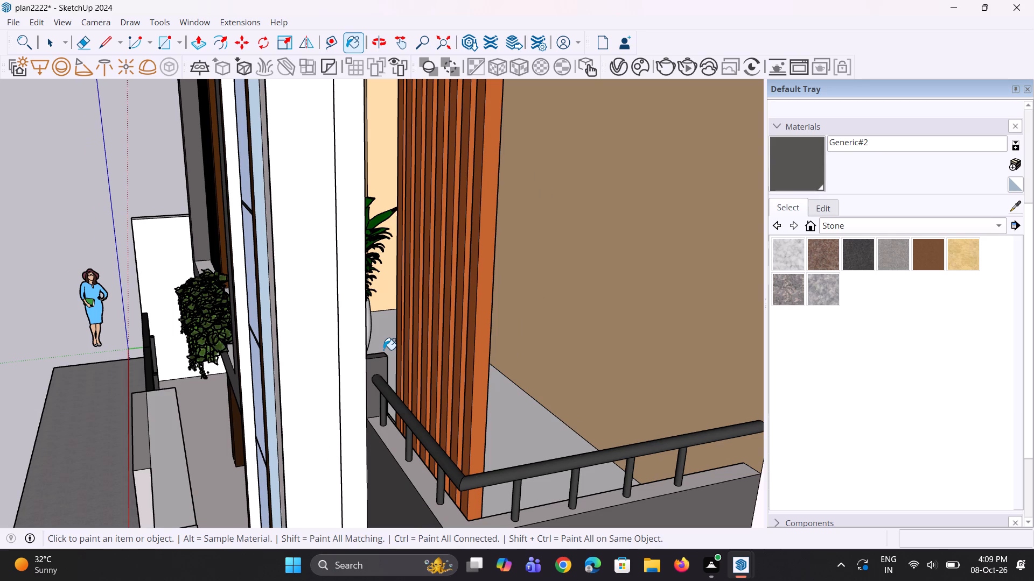
scroll(383, 350, down, 7)
middle_drag(389, 348, 618, 321)
middle_drag(234, 325, 277, 326)
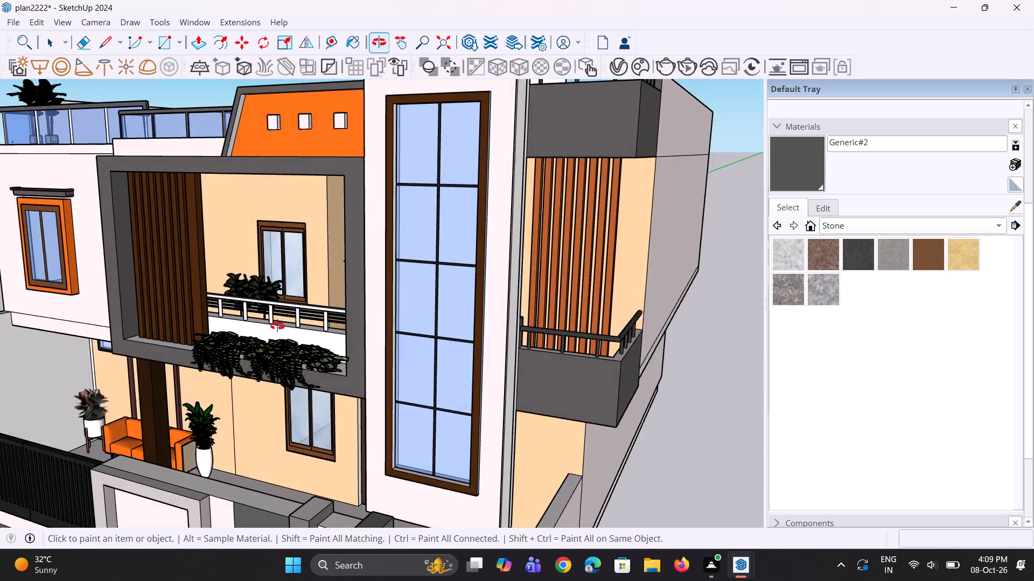
middle_drag(277, 326, 403, 322)
scroll(364, 328, down, 3)
middle_drag(146, 362, 161, 394)
scroll(191, 381, up, 2)
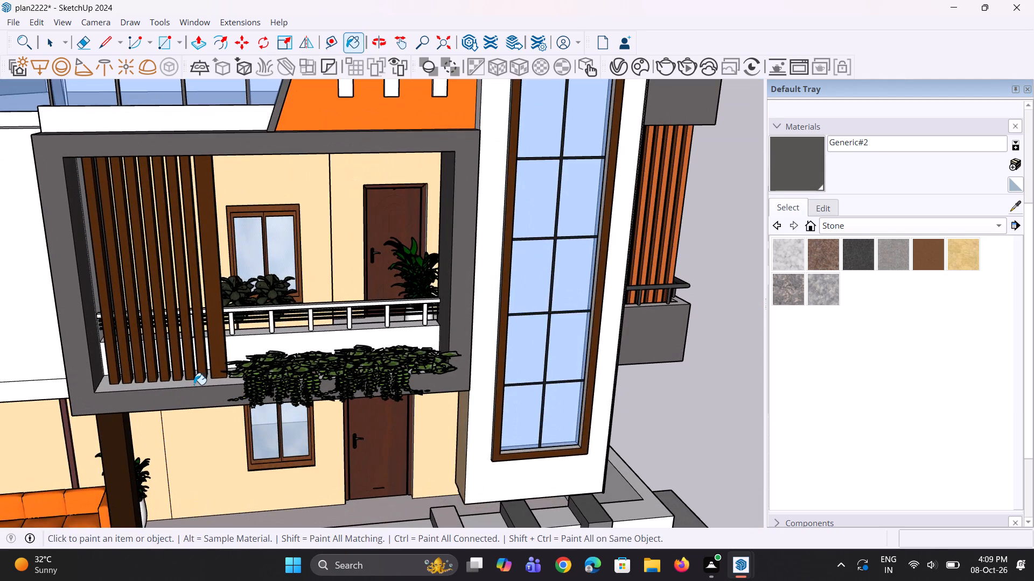
click(195, 385)
Examine the front elevation, balcony frame, stair tower and boundary wall for surfaces still lacking finish.
scroll(195, 385, up, 1)
scroll(219, 384, down, 4)
middle_drag(312, 372, 429, 259)
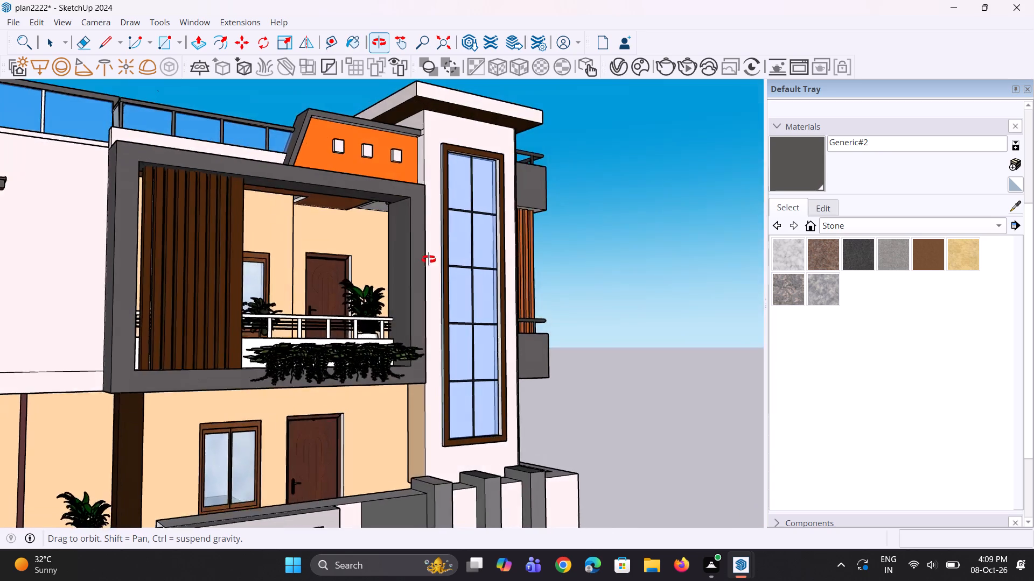
middle_drag(429, 259, 221, 346)
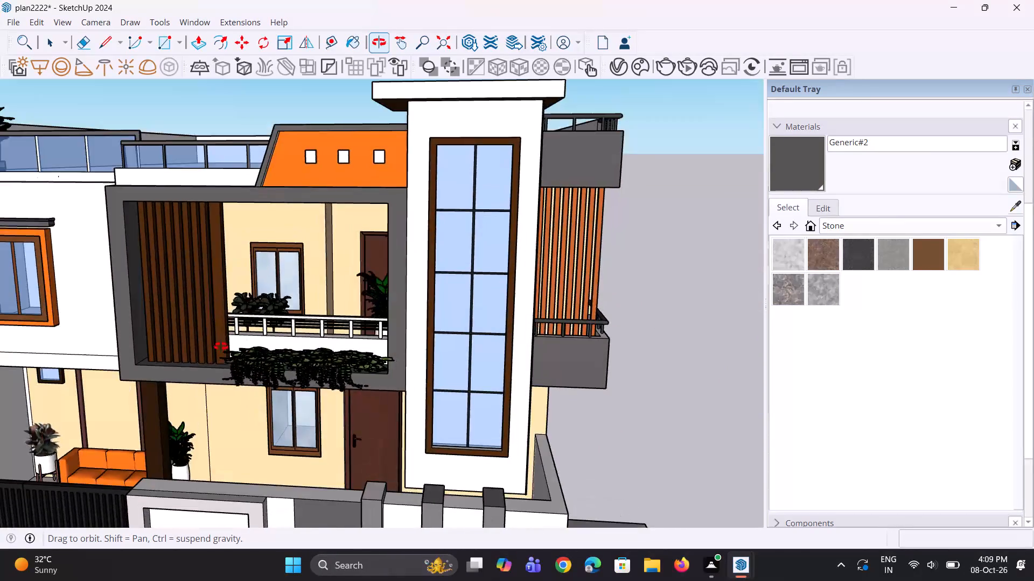
middle_drag(221, 346, 200, 352)
scroll(233, 382, down, 8)
middle_drag(76, 389, 144, 405)
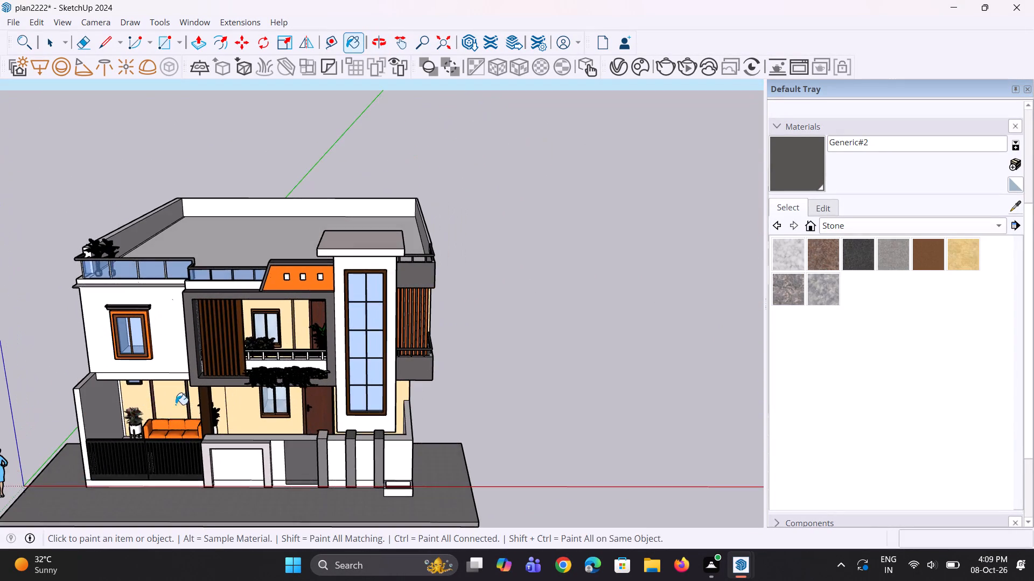
scroll(277, 409, up, 2)
key(space)
key(space)
scroll(516, 368, down, 4)
middle_drag(491, 329, 473, 309)
scroll(194, 438, up, 3)
scroll(253, 400, down, 4)
middle_drag(255, 409, 286, 432)
scroll(416, 499, up, 3)
Import the cvijet+28 potted plant from the Downloads folder and place it in the open space beside the house.
click(15, 26)
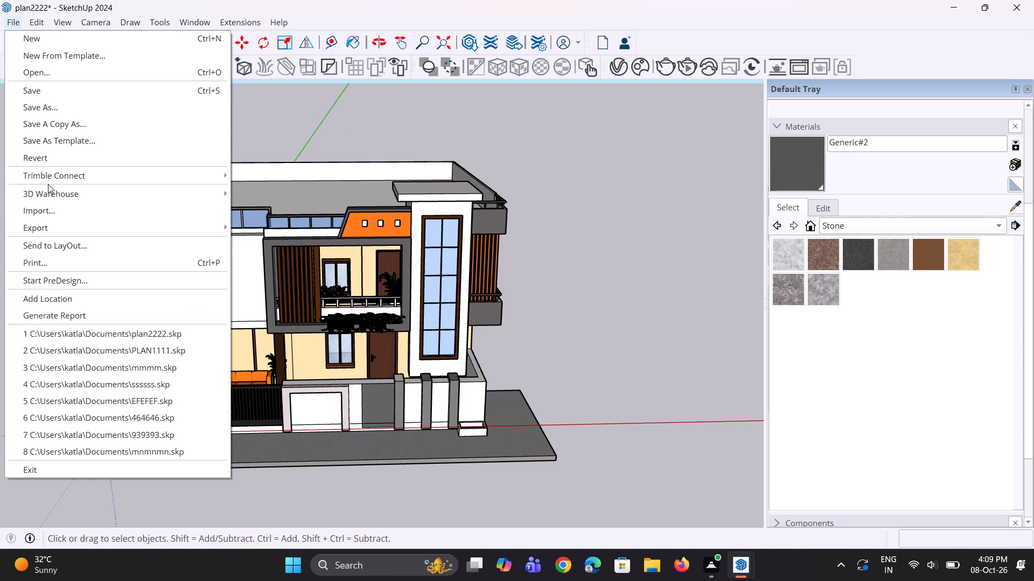
click(54, 217)
scroll(234, 207, down, 3)
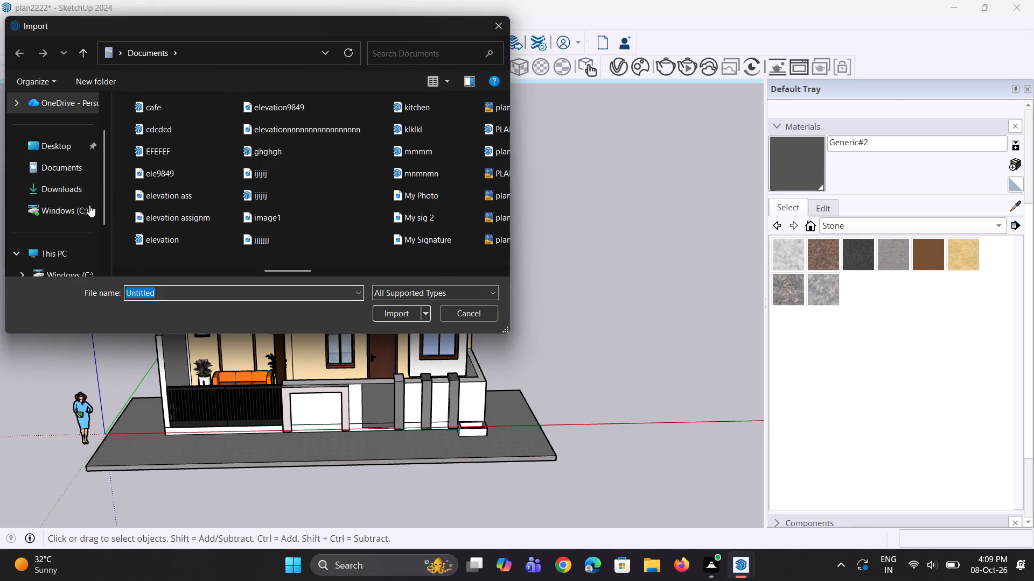
click(81, 194)
scroll(245, 198, down, 6)
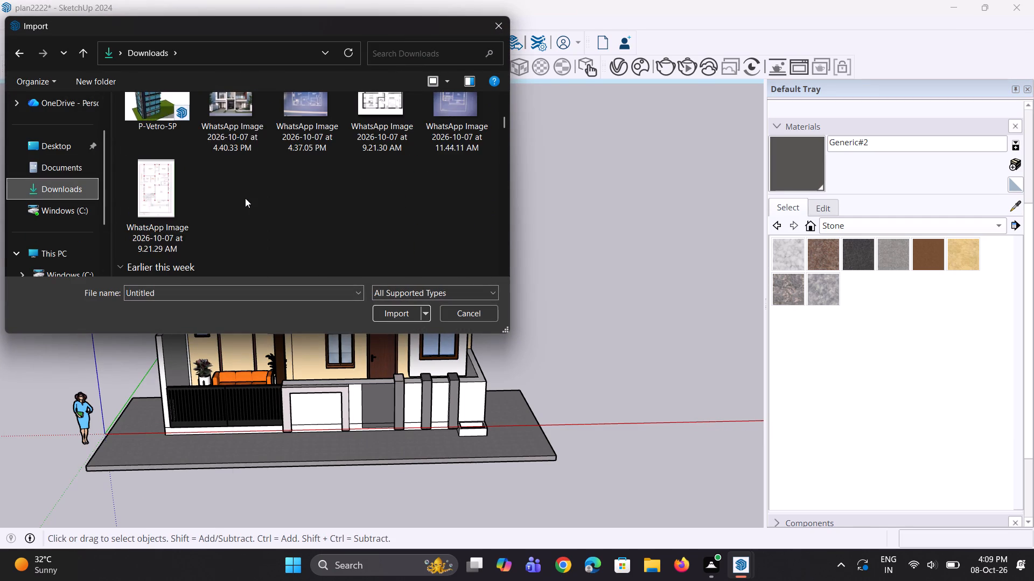
scroll(245, 198, down, 5)
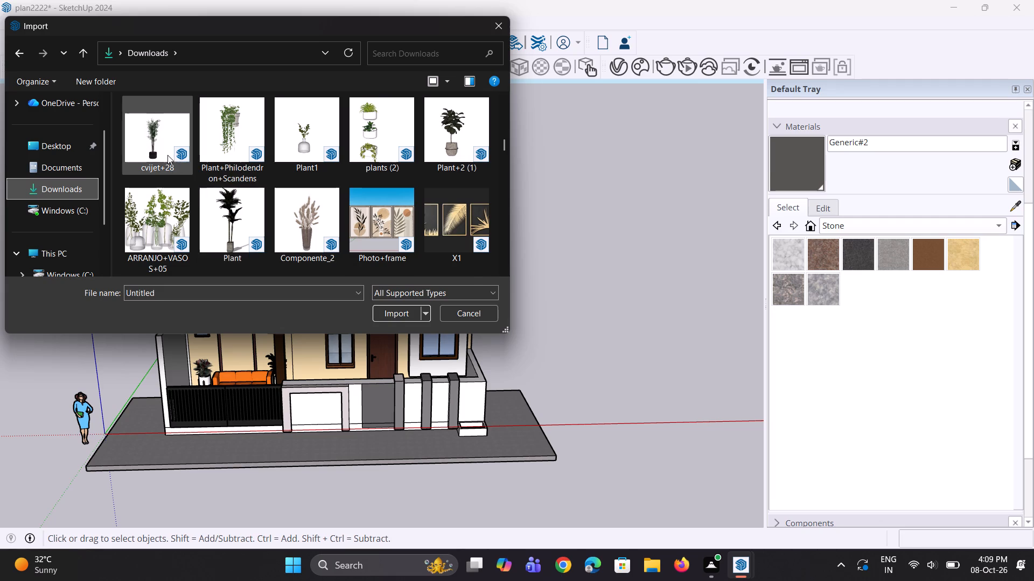
drag(162, 151, 614, 343)
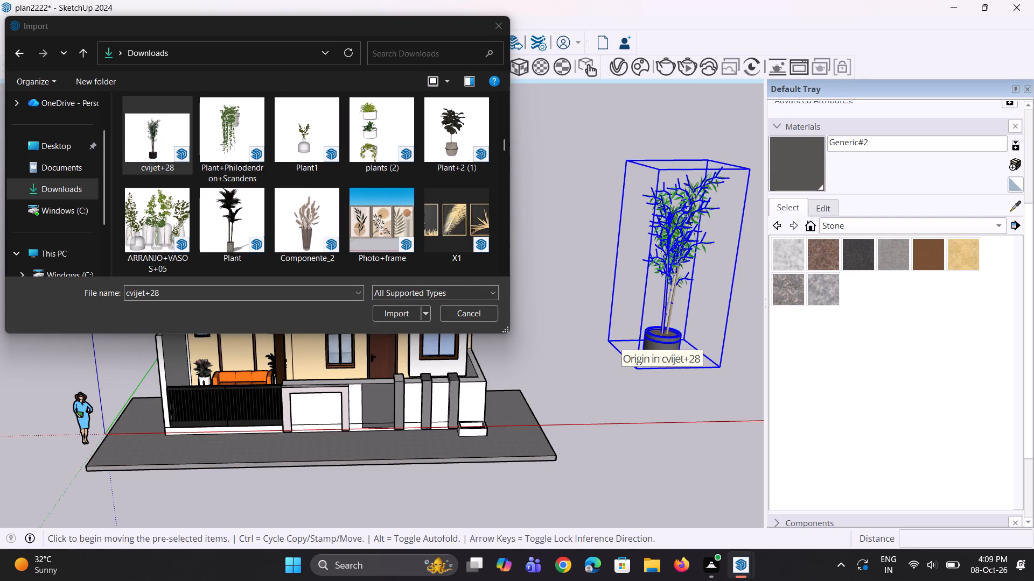
Import the Plant model from the Downloads folder and place it between the house and the cvijet+28 plant.
drag(235, 218, 595, 306)
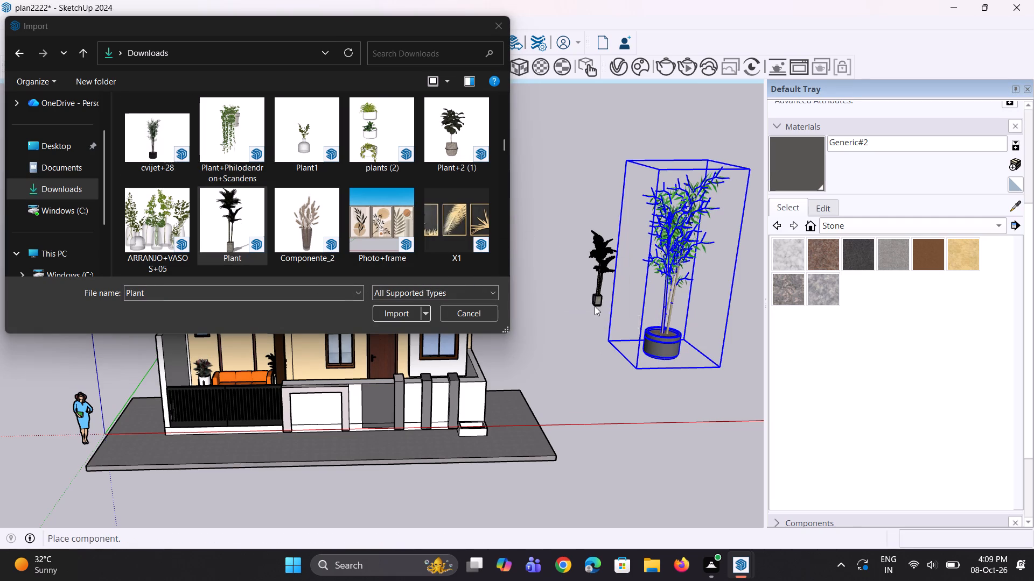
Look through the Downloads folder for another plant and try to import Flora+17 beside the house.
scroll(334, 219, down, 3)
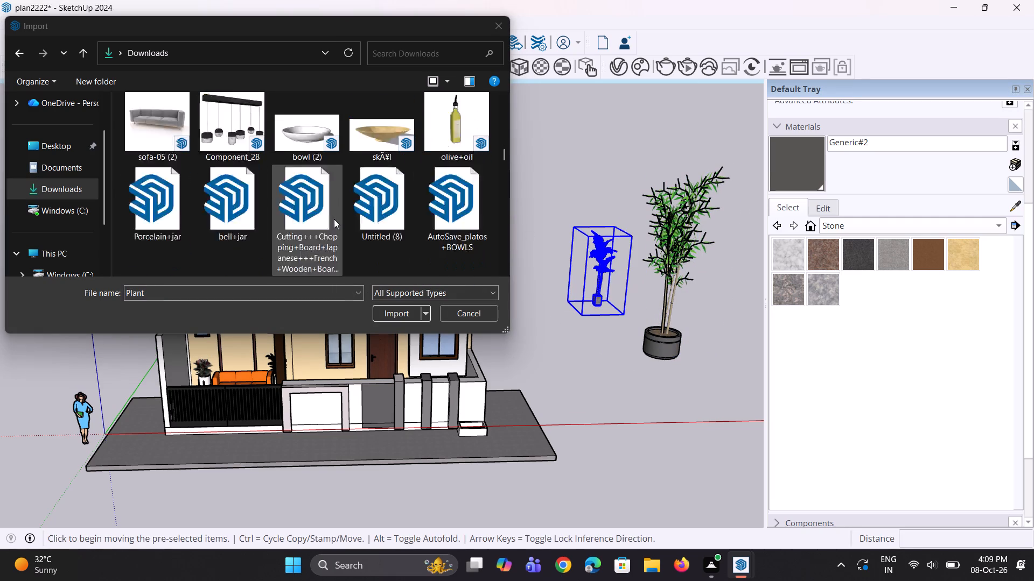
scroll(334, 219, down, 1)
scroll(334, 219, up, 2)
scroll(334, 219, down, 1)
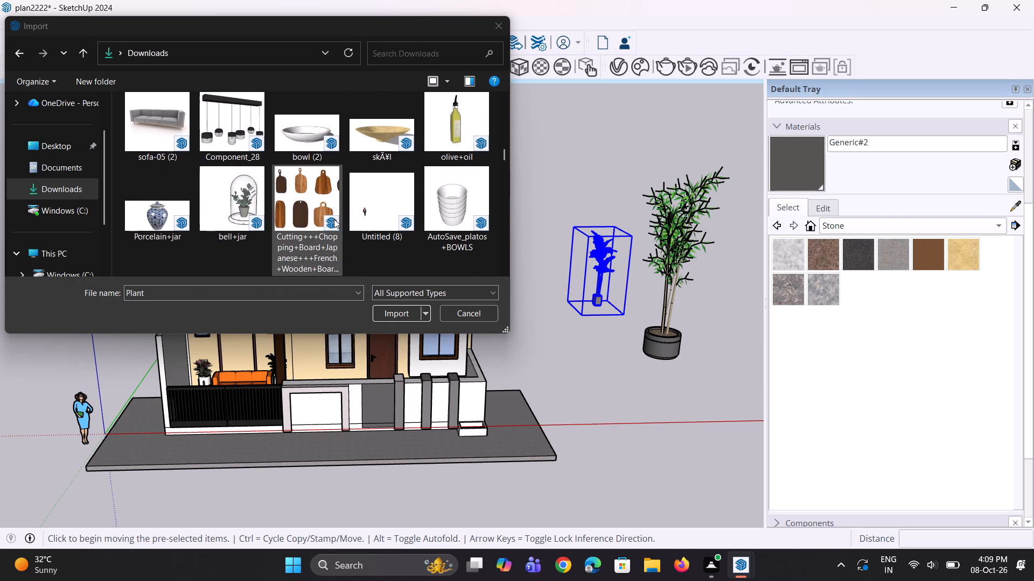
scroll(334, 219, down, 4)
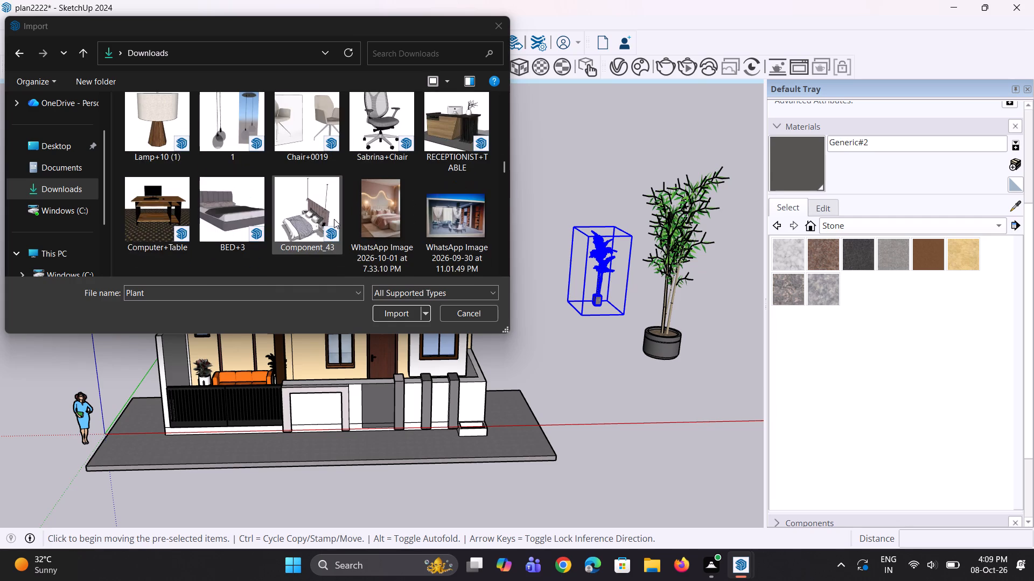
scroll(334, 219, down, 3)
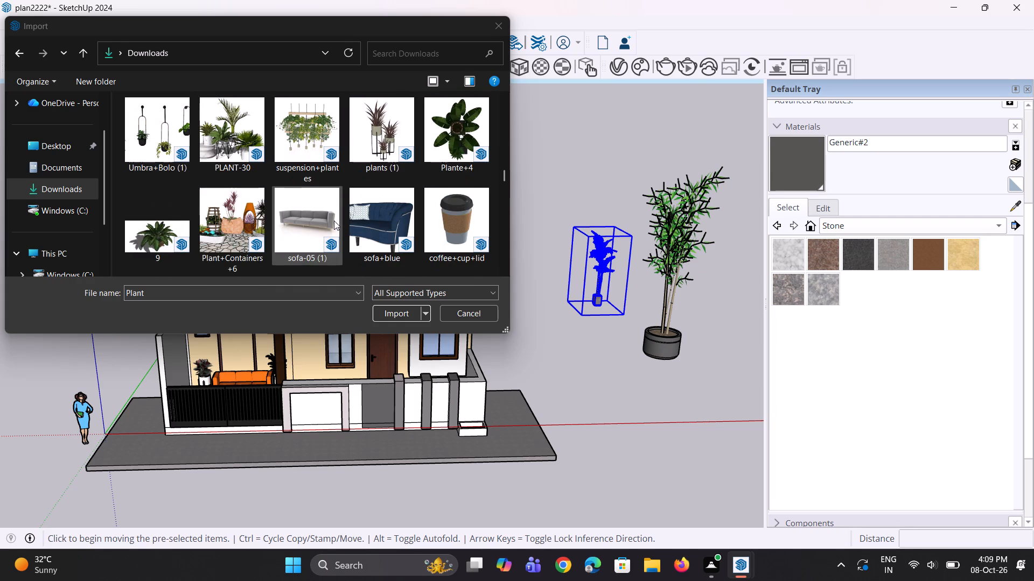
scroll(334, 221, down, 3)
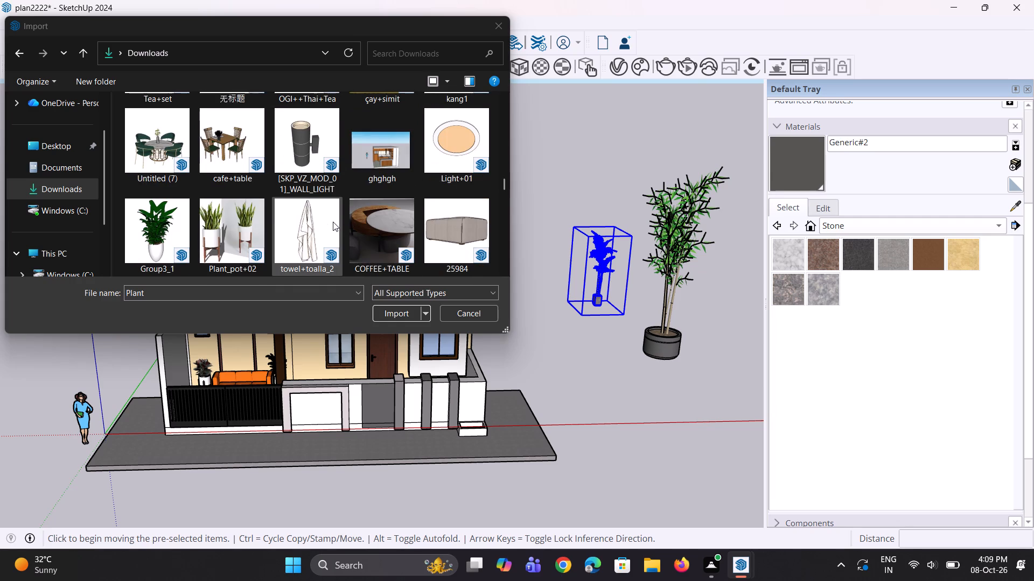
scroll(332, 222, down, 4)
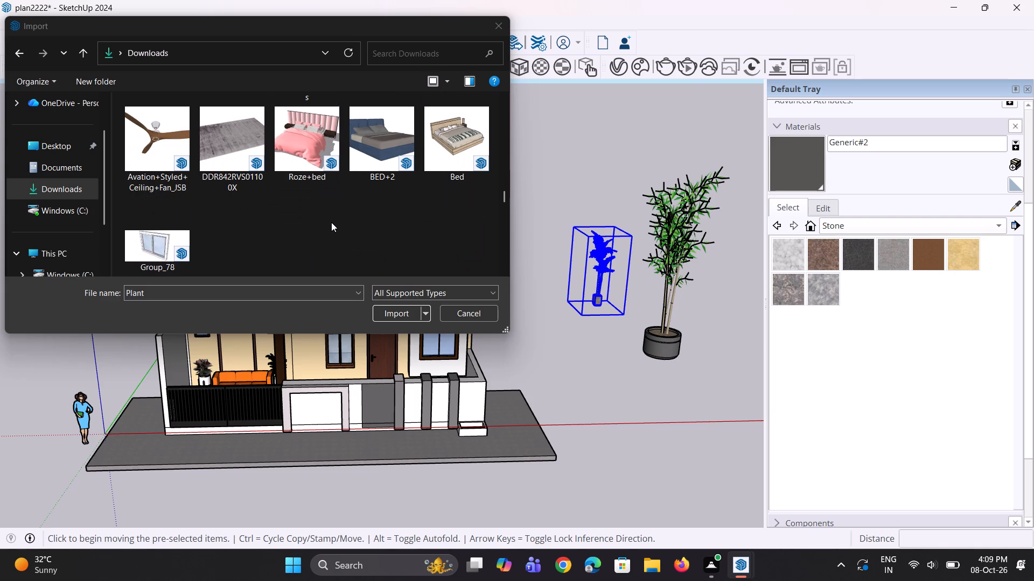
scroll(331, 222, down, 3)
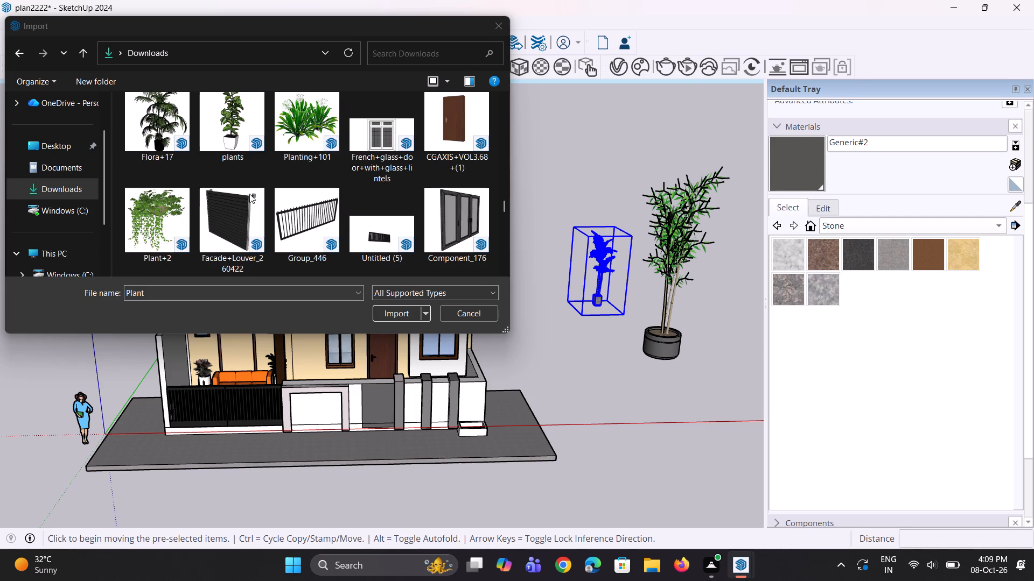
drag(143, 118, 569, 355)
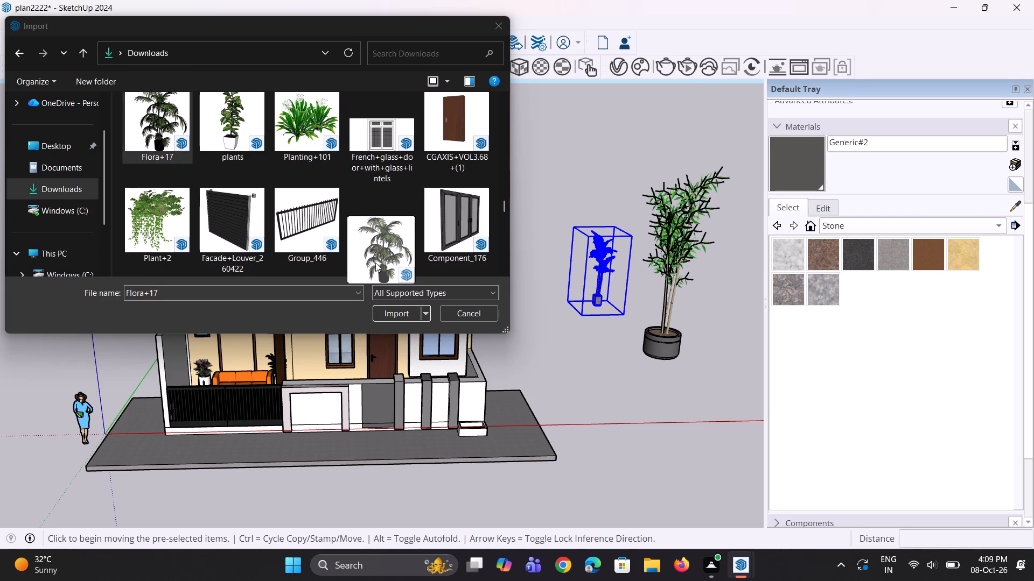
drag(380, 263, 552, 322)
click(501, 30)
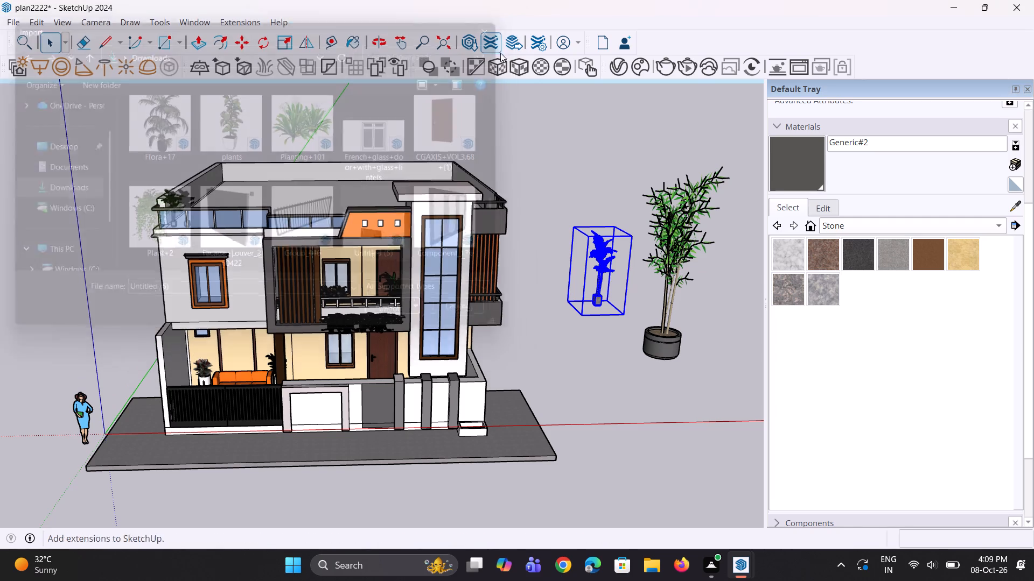
Examine the house, its front balcony and the imported plants beside it from near and far.
scroll(331, 328, down, 6)
middle_drag(376, 328, 399, 327)
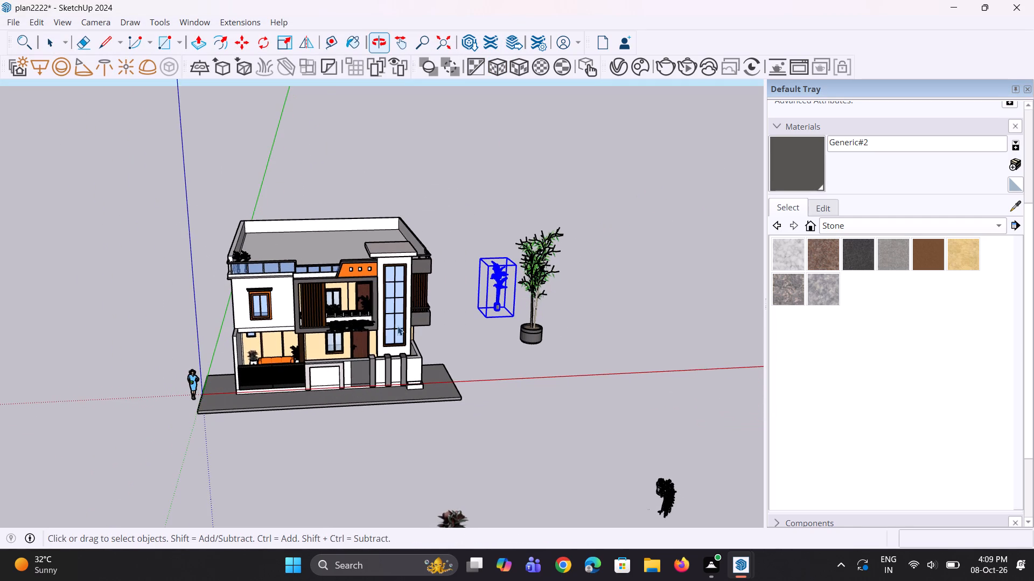
scroll(469, 409, down, 5)
scroll(401, 323, up, 4)
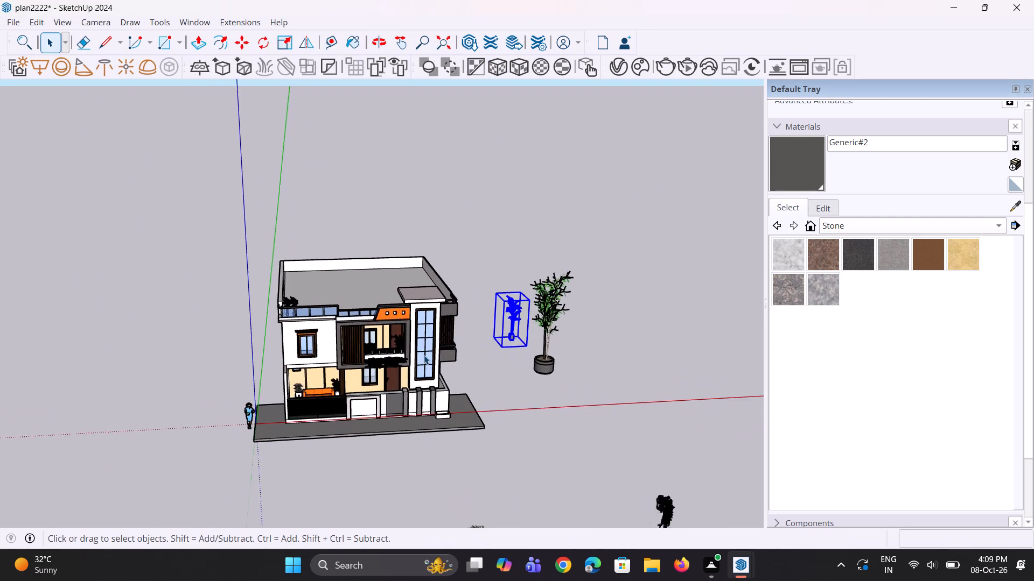
scroll(424, 355, up, 17)
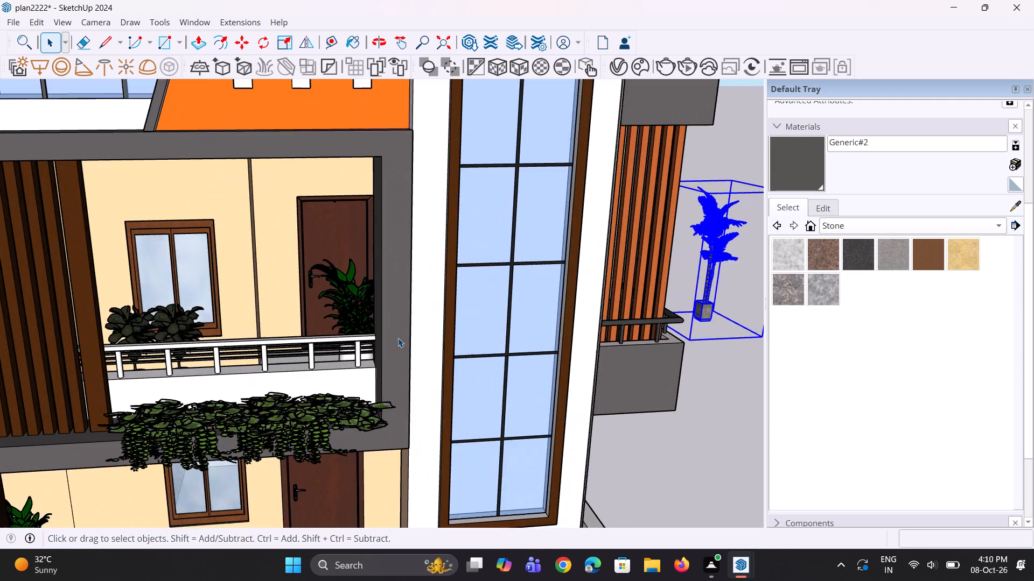
middle_drag(403, 340, 473, 332)
Delete the three leftover plant models standing on the empty ground in front of the house.
scroll(416, 341, down, 20)
scroll(401, 335, down, 3)
scroll(515, 441, down, 3)
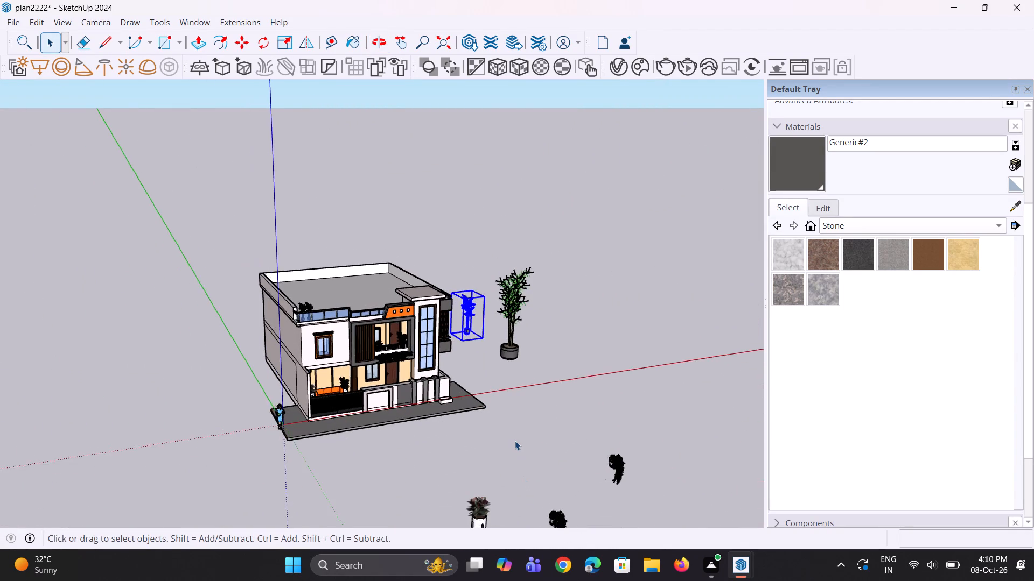
scroll(525, 504, up, 3)
scroll(505, 462, down, 10)
drag(472, 460, 473, 465)
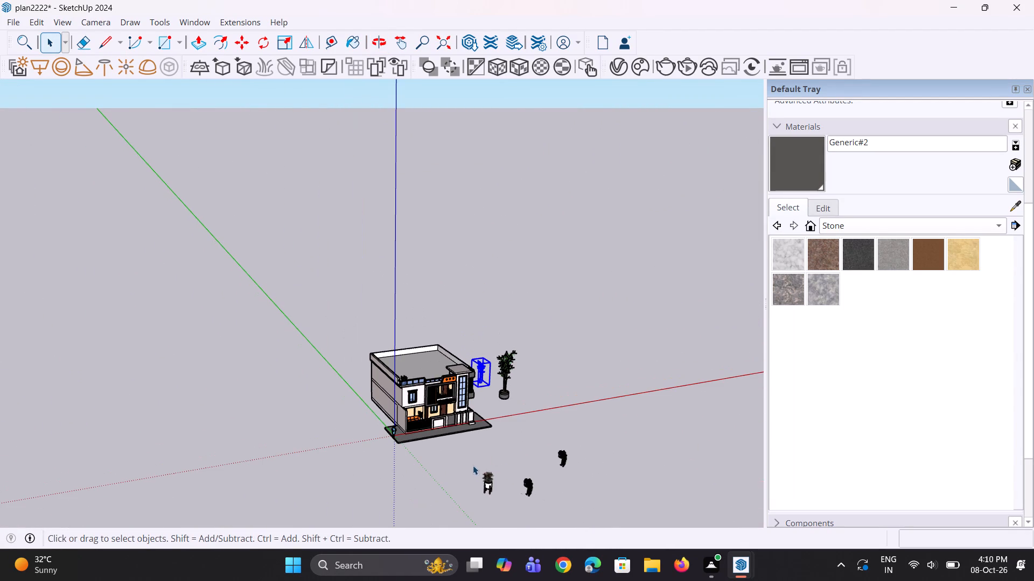
drag(473, 465, 617, 549)
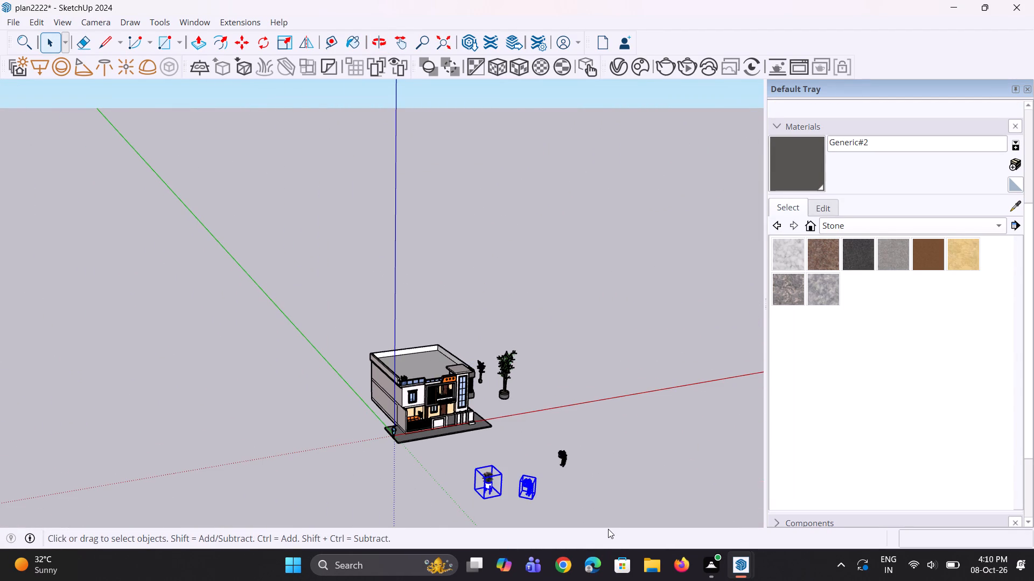
key(Delete)
drag(514, 399, 563, 486)
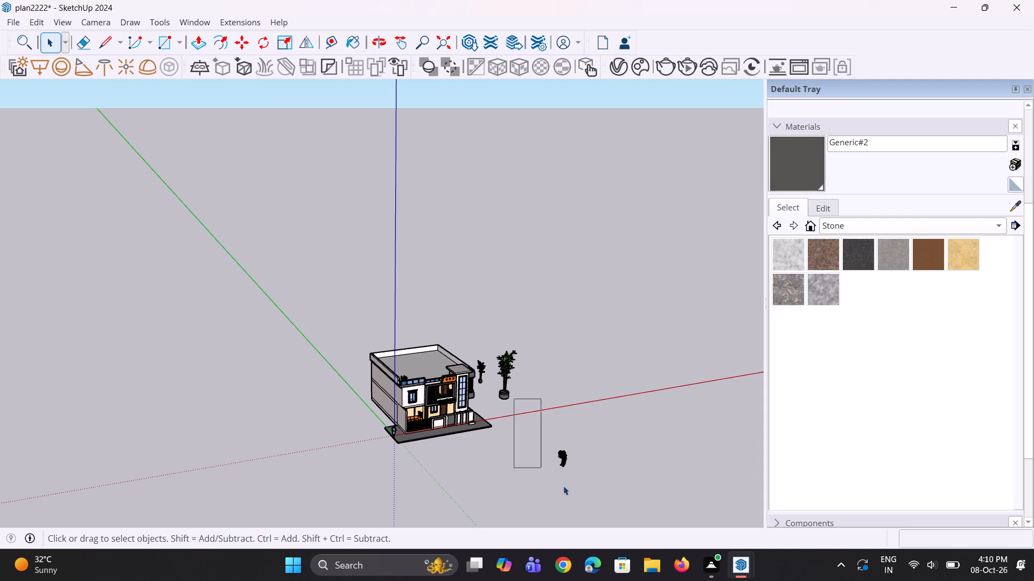
drag(563, 486, 579, 490)
key(Delete)
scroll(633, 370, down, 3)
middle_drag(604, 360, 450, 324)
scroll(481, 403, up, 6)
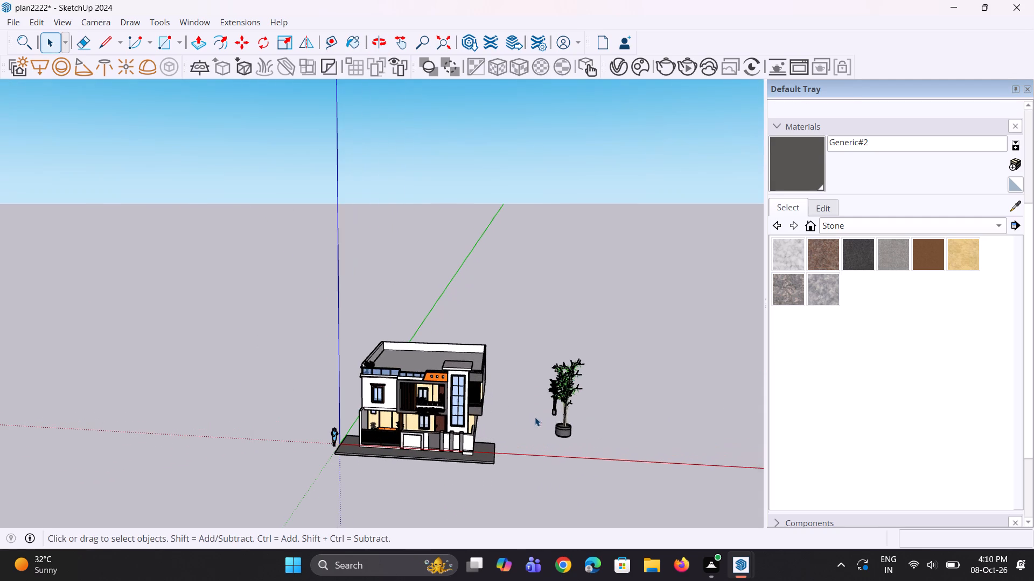
Explode the potted bamboo plant standing on the empty ground beside the house.
click(567, 431)
scroll(564, 428, up, 7)
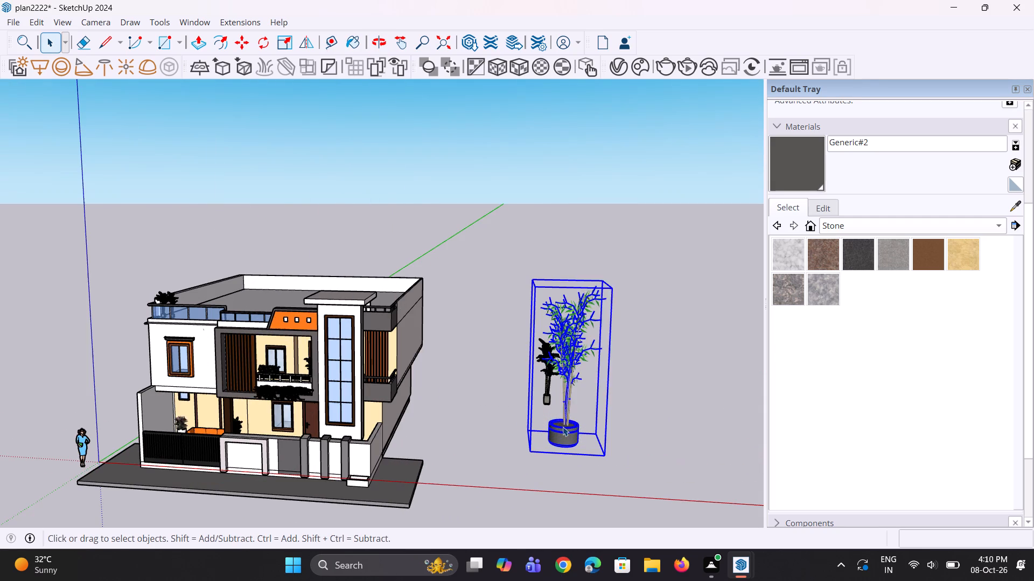
right_click(563, 426)
click(626, 153)
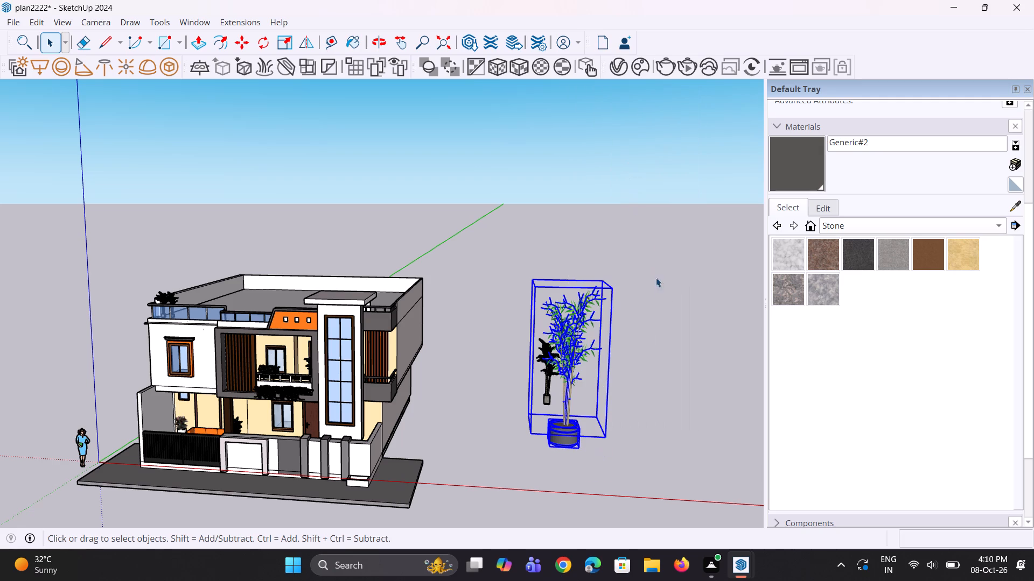
key(space)
key(space)
click(656, 360)
Copy the bamboo stems and foliage, without the round pot, to the small white planter at the end of the front boundary wall.
click(571, 366)
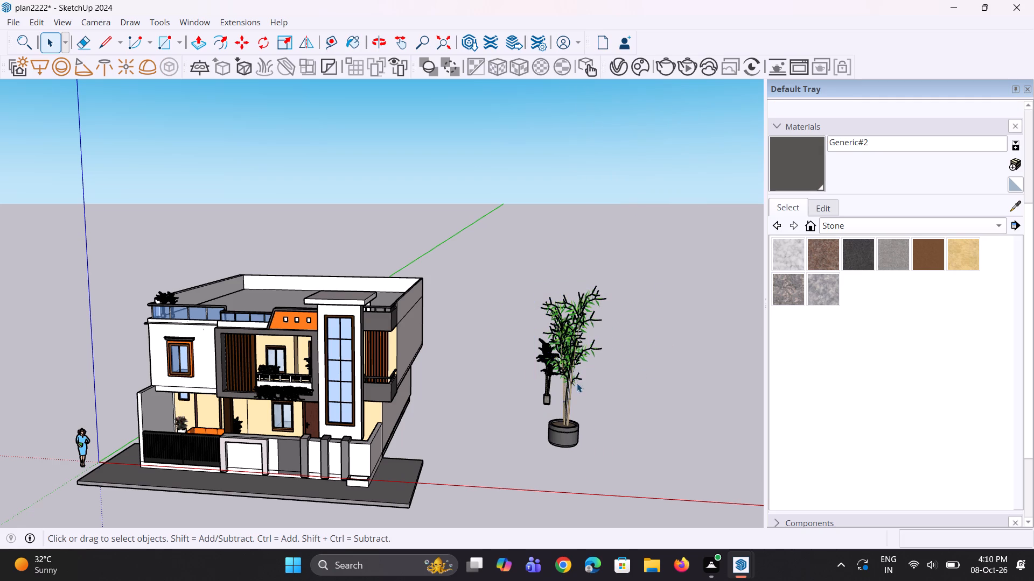
scroll(578, 383, up, 2)
click(568, 366)
middle_drag(551, 421, 597, 437)
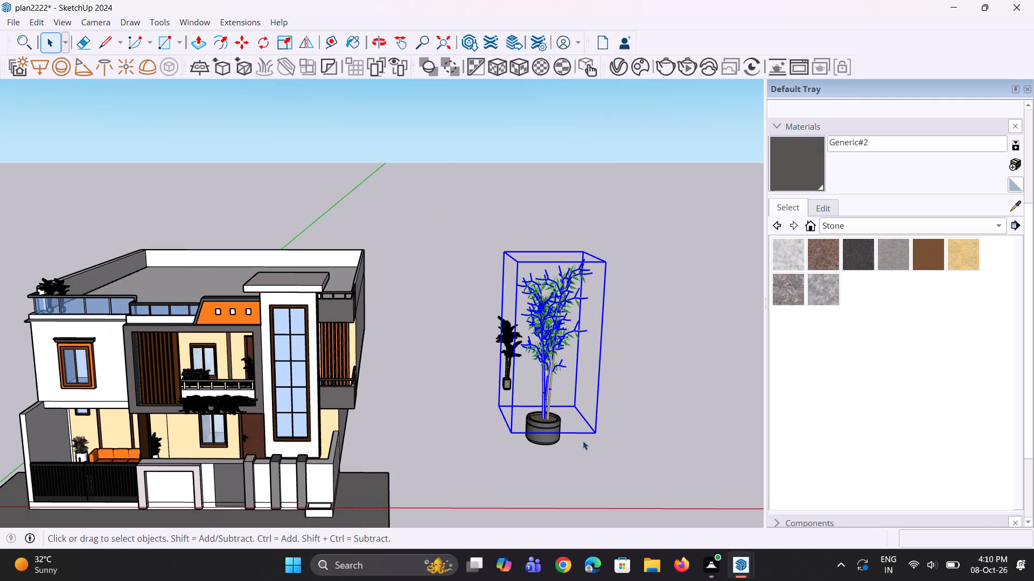
key(m)
drag(550, 413, 542, 419)
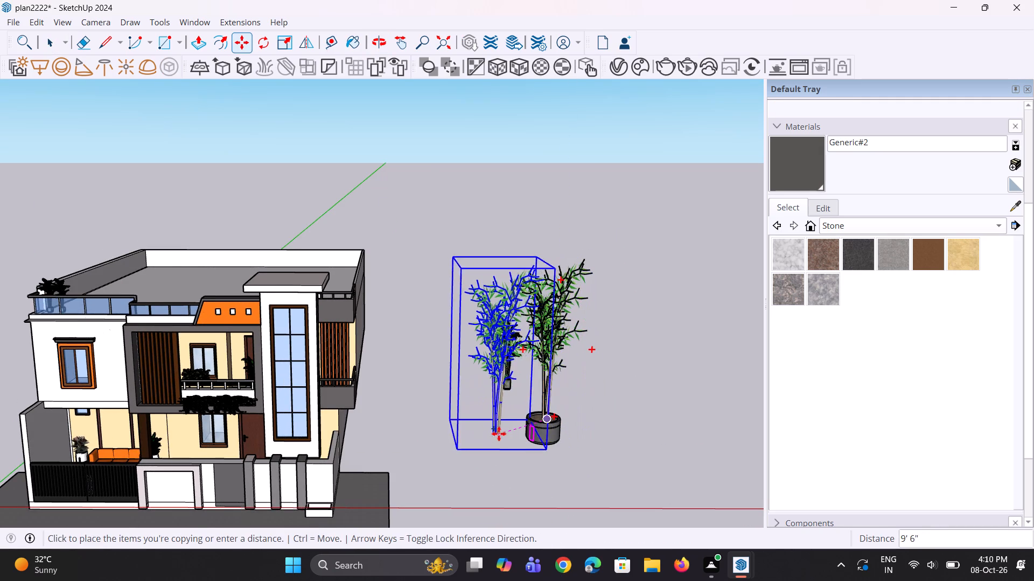
scroll(501, 430, down, 3)
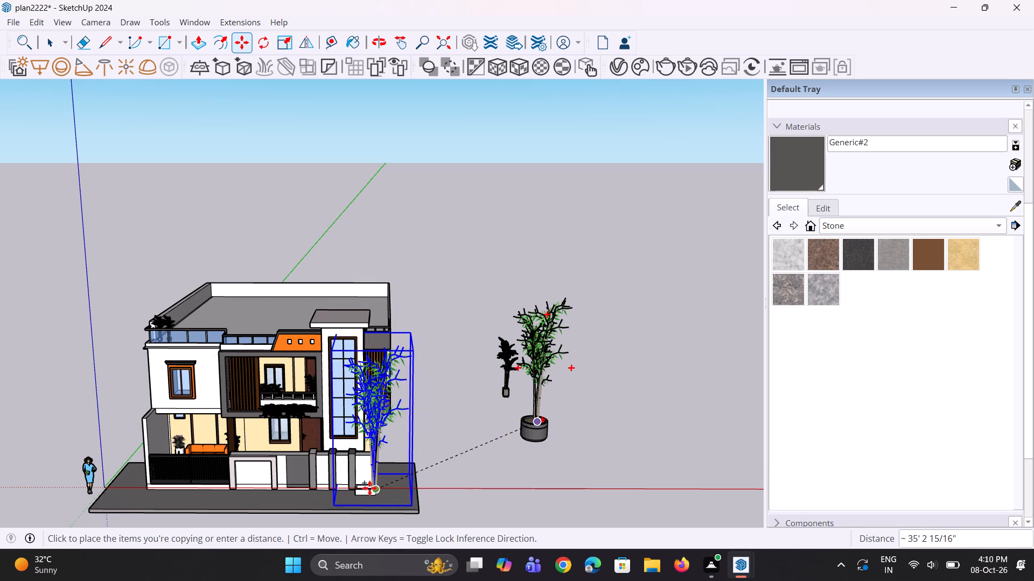
click(367, 487)
Scale the copied bamboo down uniformly to a factor of about 0.67.
middle_drag(408, 469, 426, 515)
scroll(397, 455, up, 4)
key(s)
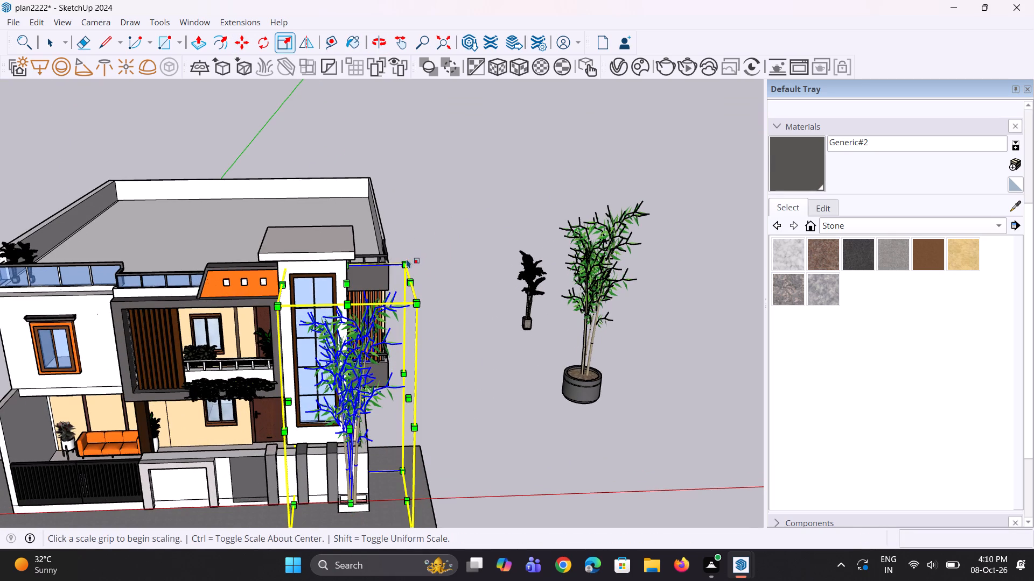
click(405, 263)
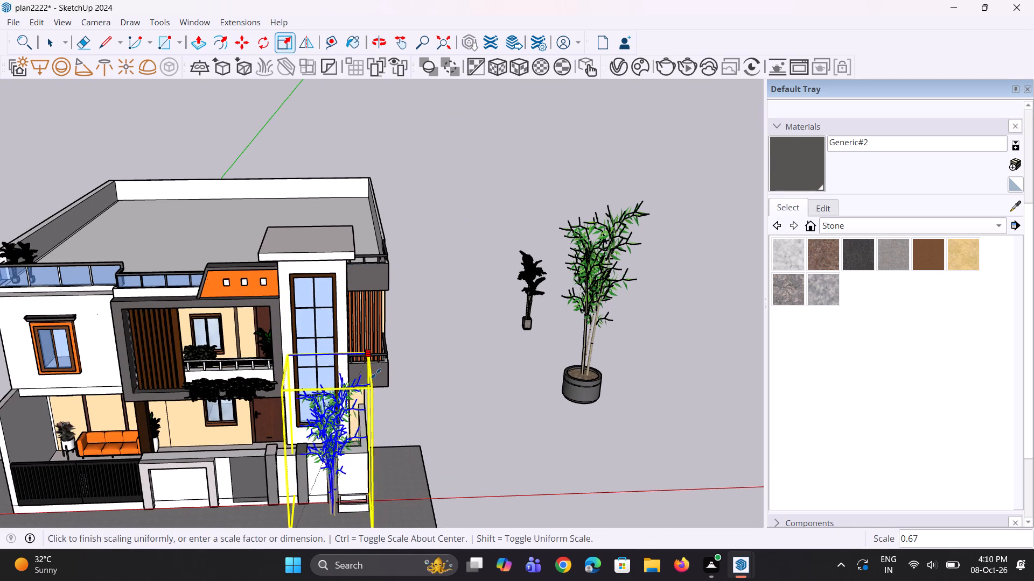
click(375, 374)
Move the scaled bamboo so its stems stand inside the small white planter, nudging it back about 4 inches along the green axis.
scroll(318, 350, down, 7)
middle_drag(365, 404, 275, 447)
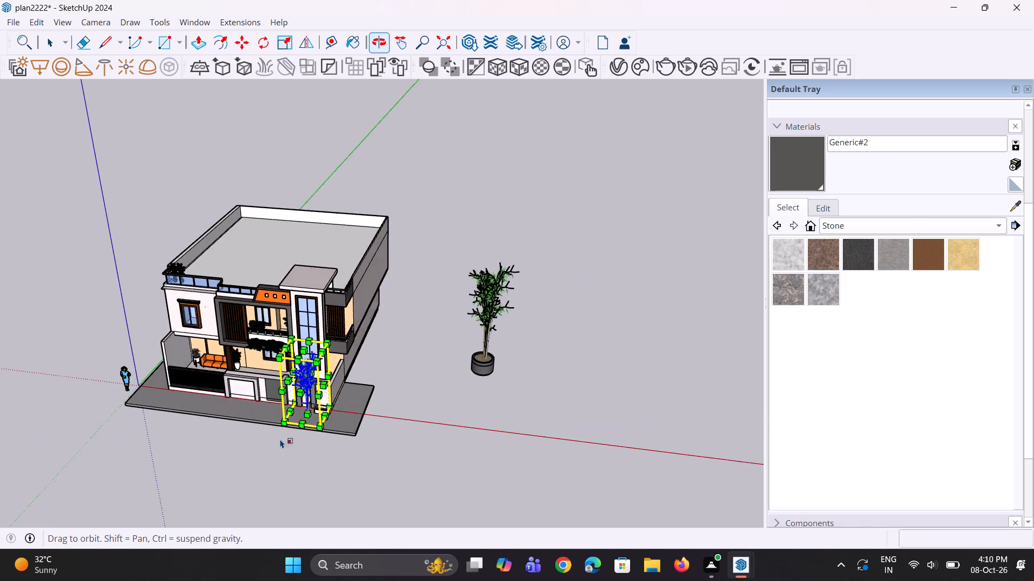
scroll(301, 404, up, 11)
key(m)
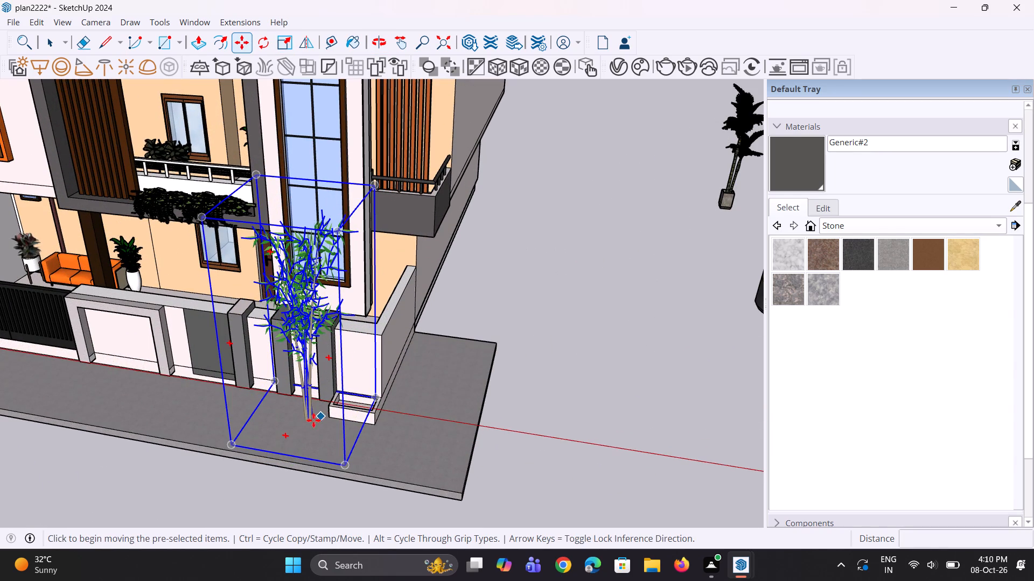
click(310, 421)
click(346, 406)
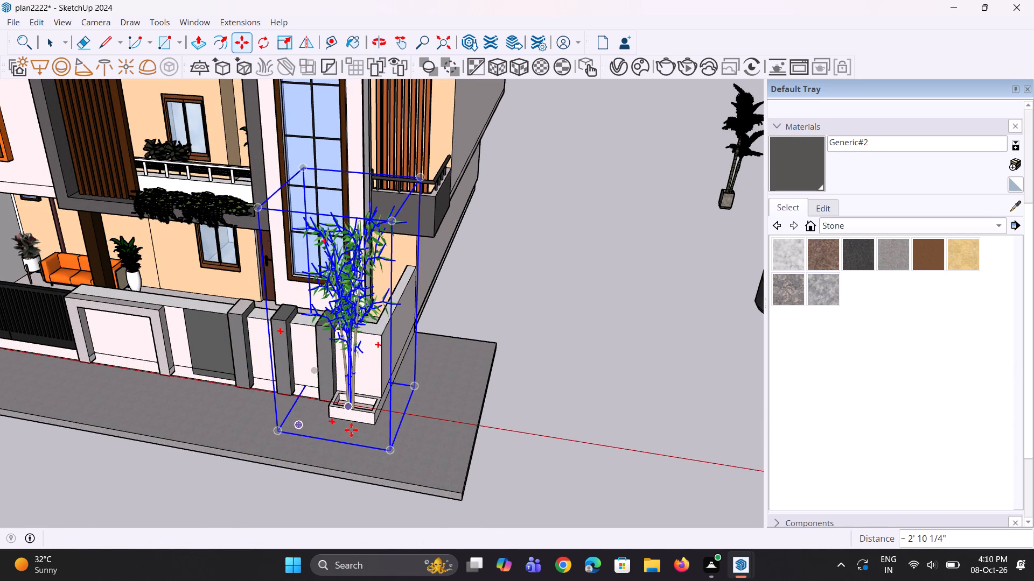
middle_drag(353, 430, 436, 313)
scroll(388, 367, up, 4)
middle_drag(391, 372, 312, 443)
scroll(325, 438, up, 7)
middle_drag(338, 412, 284, 457)
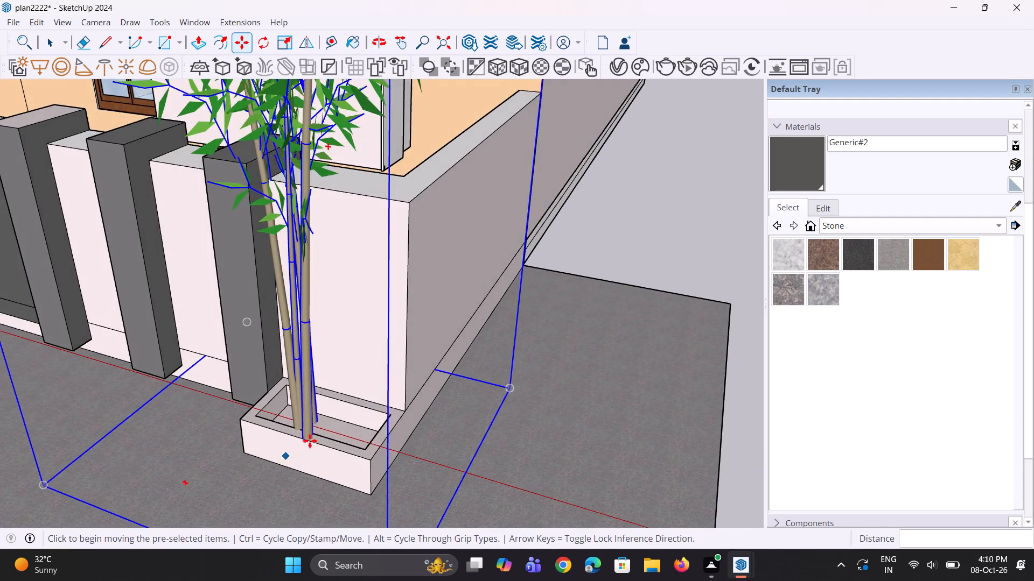
scroll(311, 437, up, 3)
click(311, 437)
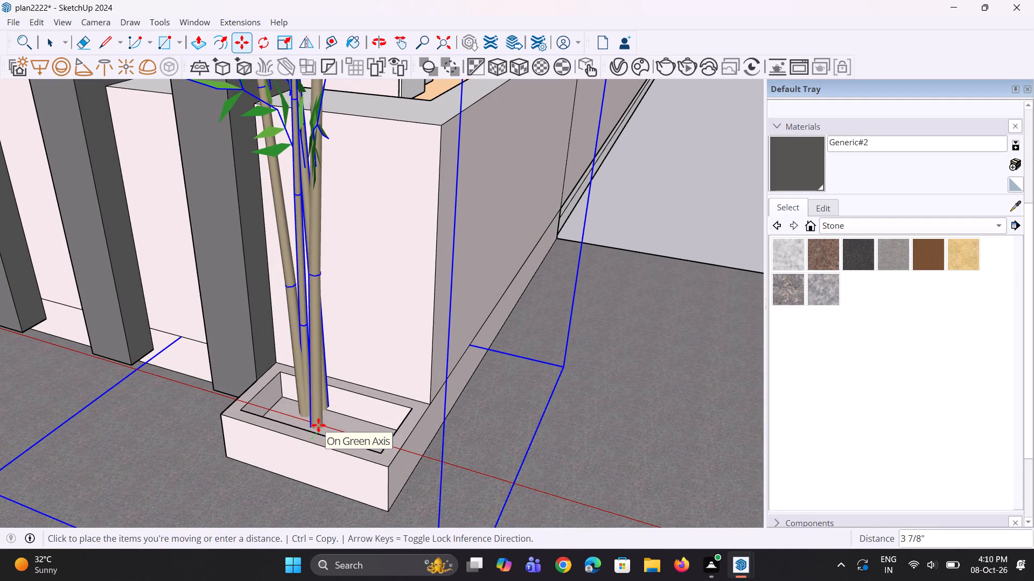
click(316, 426)
Lower the bamboo slightly so its stems sit down in the planter.
middle_drag(308, 448, 454, 358)
scroll(388, 336, down, 3)
scroll(548, 427, down, 6)
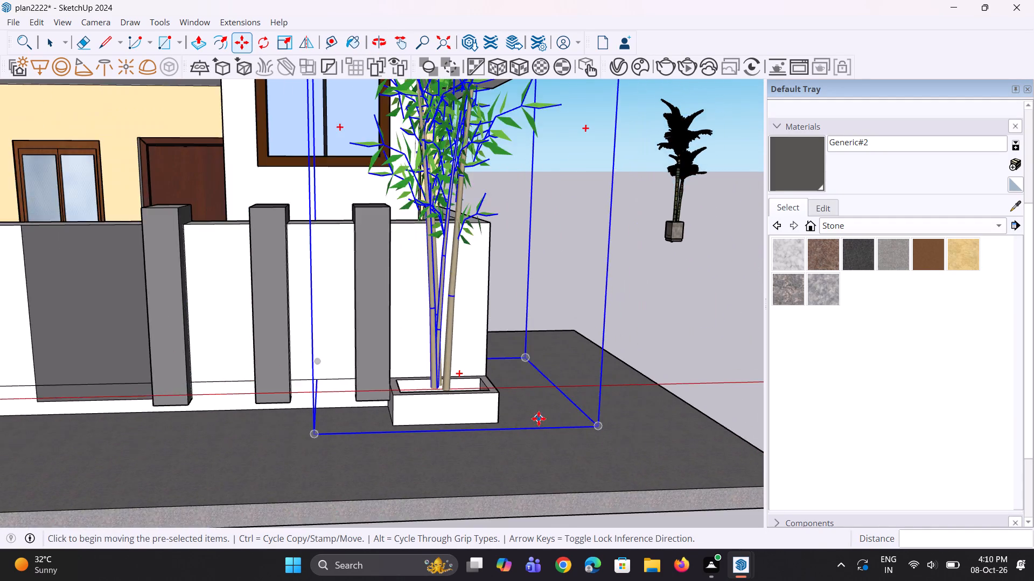
scroll(539, 419, down, 2)
middle_drag(601, 449, 606, 406)
click(586, 399)
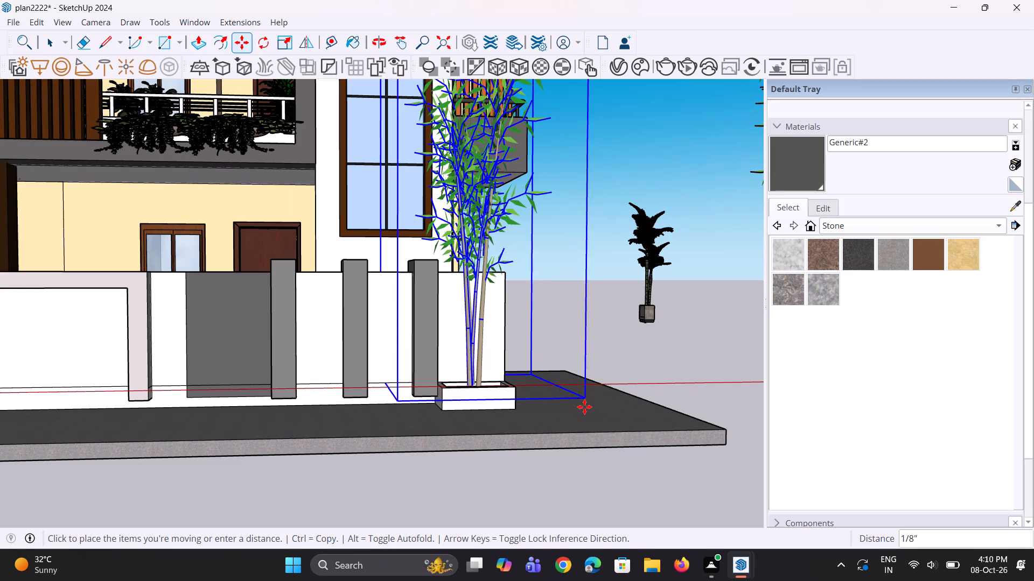
click(584, 413)
middle_drag(567, 434, 520, 353)
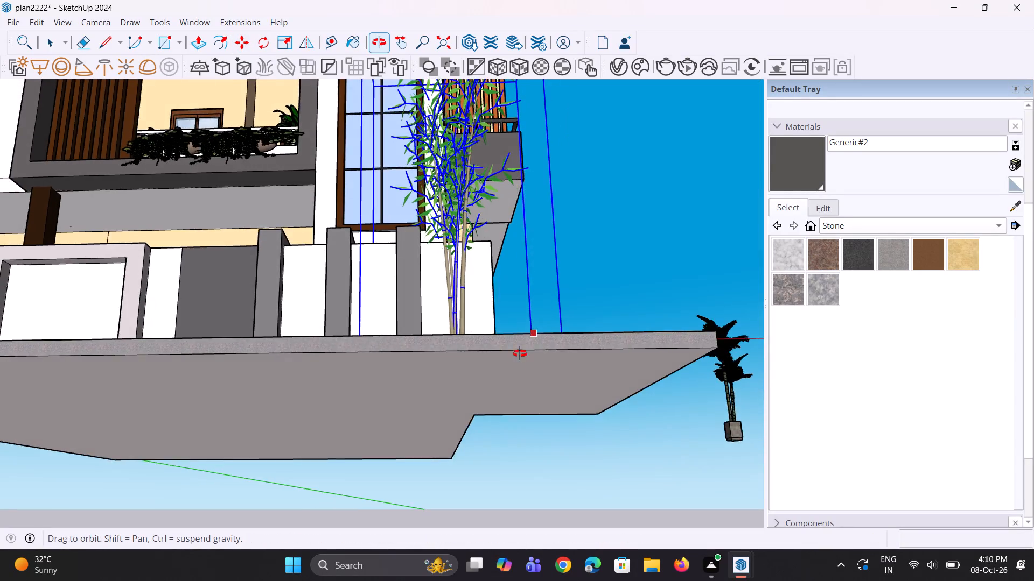
middle_drag(520, 353, 493, 470)
Shift the bamboo about 6 1/2 inches along the boundary wall, toward the planter's pillar end, and deselect it.
scroll(439, 399, down, 9)
middle_drag(450, 408, 466, 413)
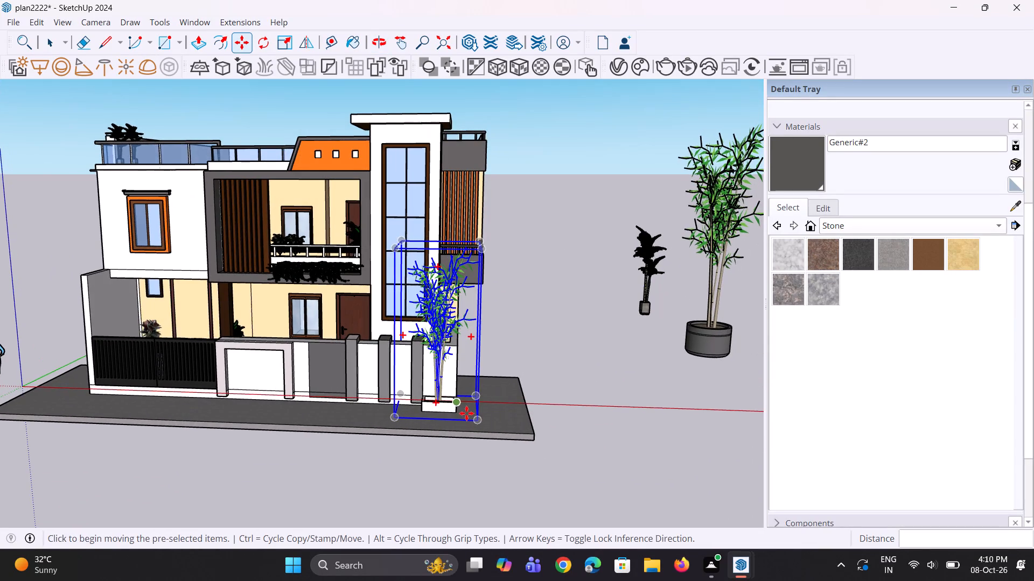
scroll(448, 388, down, 4)
middle_drag(452, 388, 459, 453)
scroll(415, 396, up, 10)
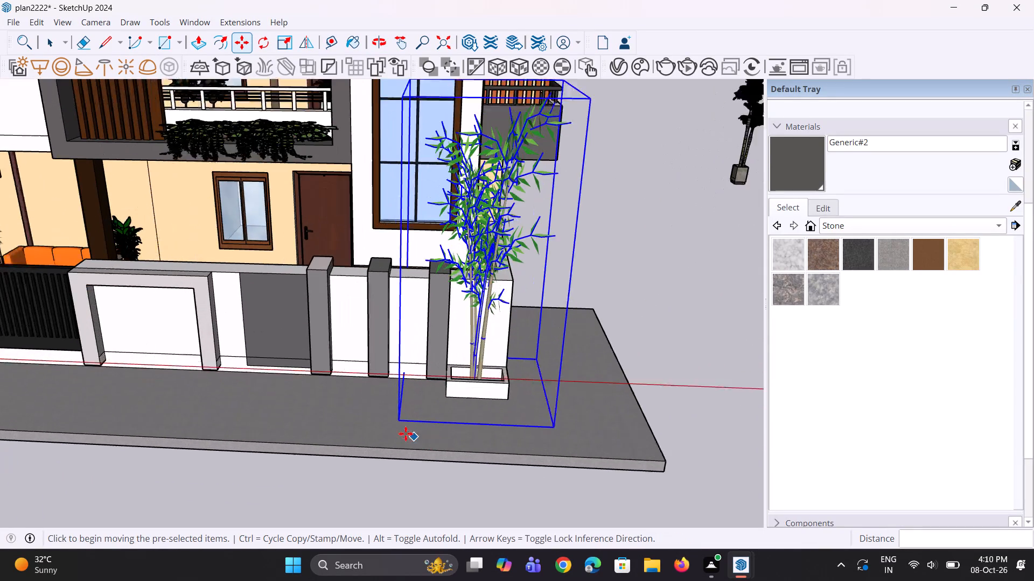
click(394, 425)
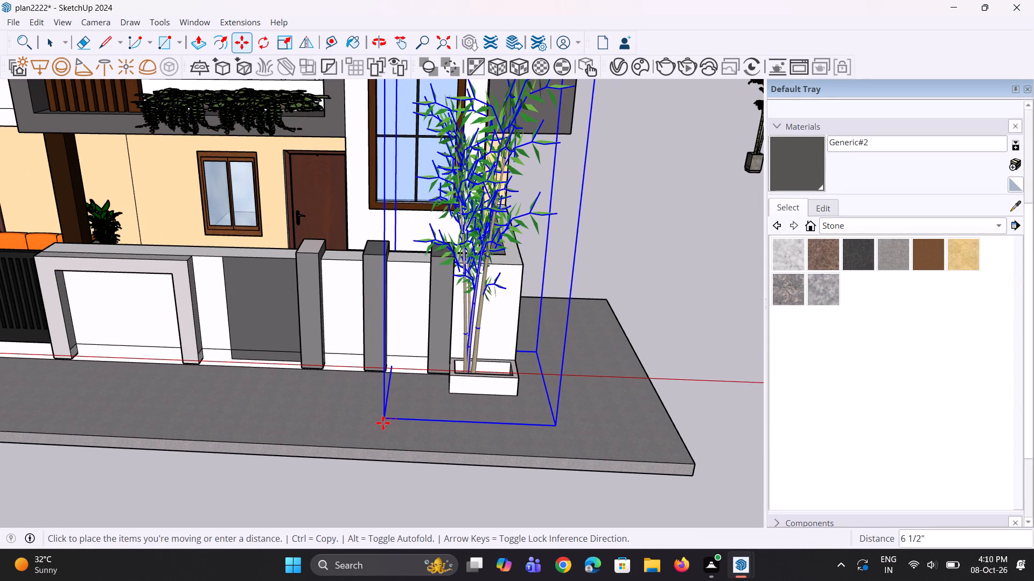
click(381, 423)
key(space)
key(space)
scroll(343, 399, down, 4)
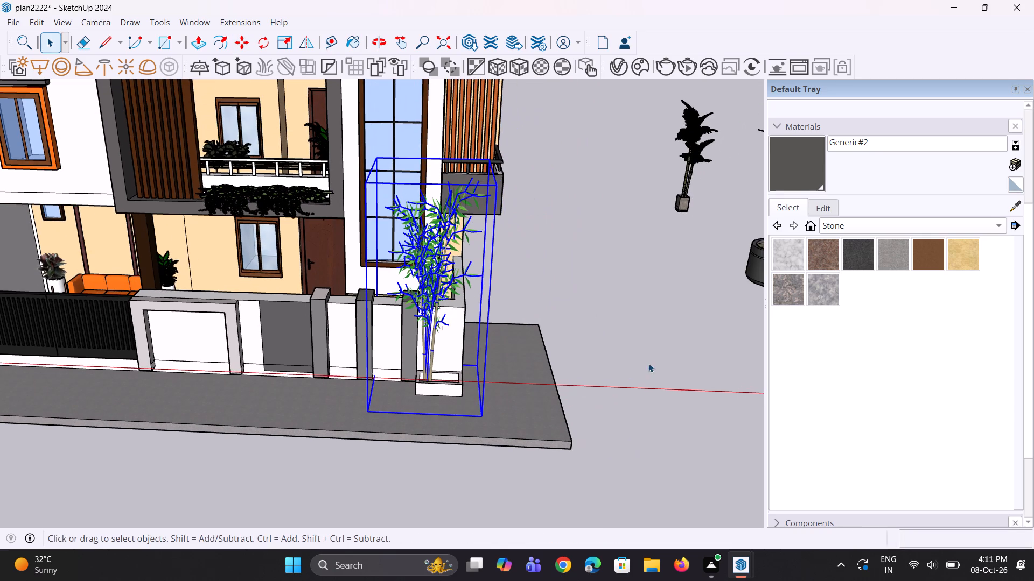
click(665, 362)
Explode the dark potted palm beside the house, including its nested component, to separate the trunks from the pot.
drag(667, 202, 660, 203)
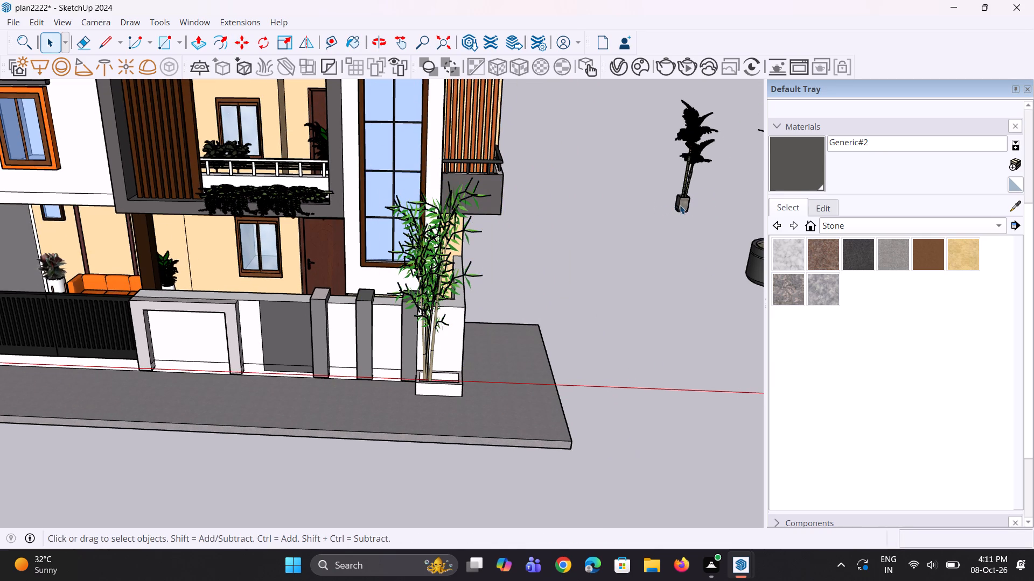
click(680, 205)
right_click(676, 206)
click(739, 116)
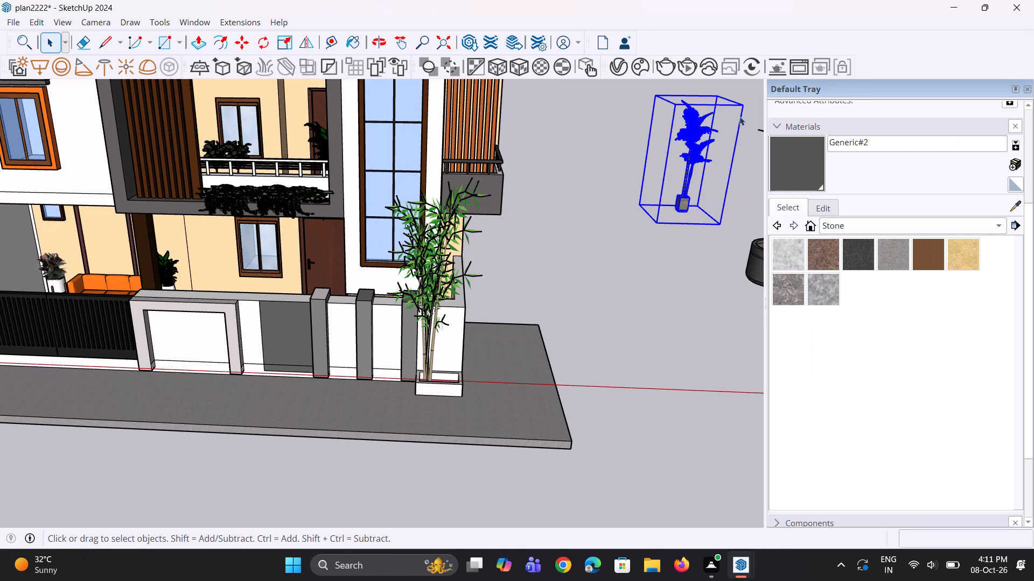
scroll(591, 274, down, 4)
right_click(673, 185)
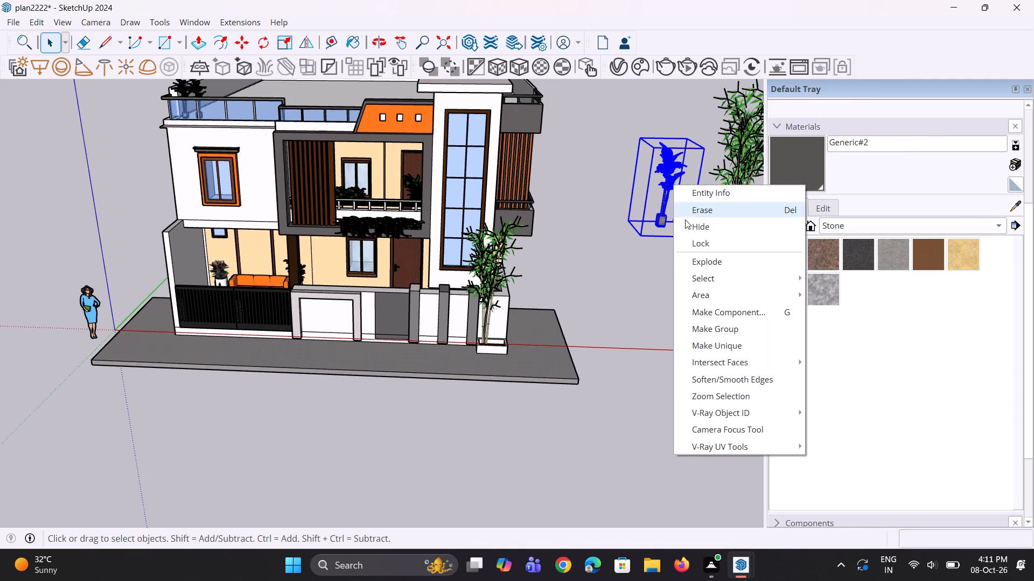
click(701, 263)
key(space)
double_click(646, 268)
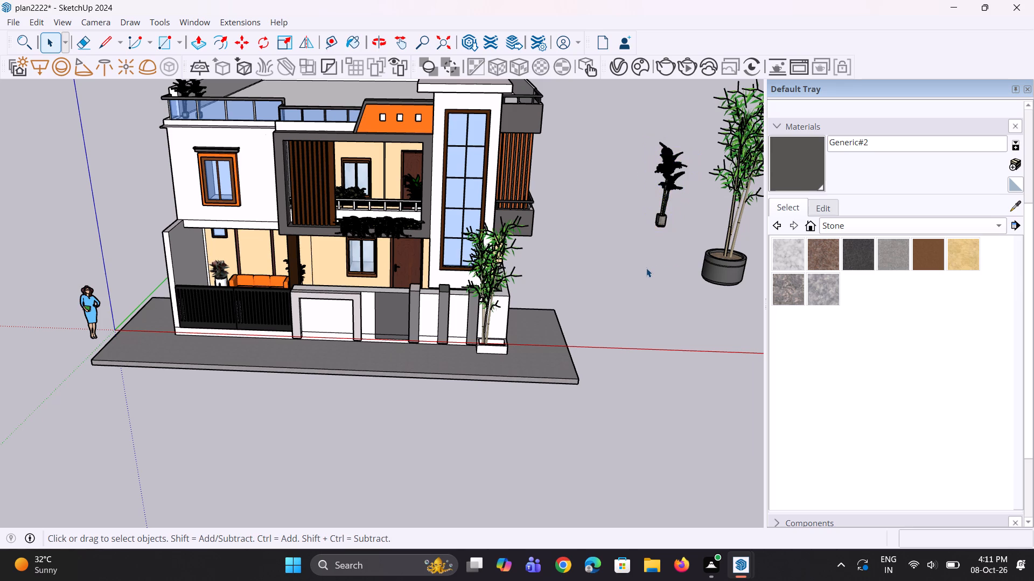
Copy the palm's two trunks with their foliage, without the pot, into the small white planter beside the bamboo.
scroll(687, 169, up, 2)
click(675, 185)
scroll(666, 194, up, 3)
click(666, 193)
scroll(667, 192, up, 2)
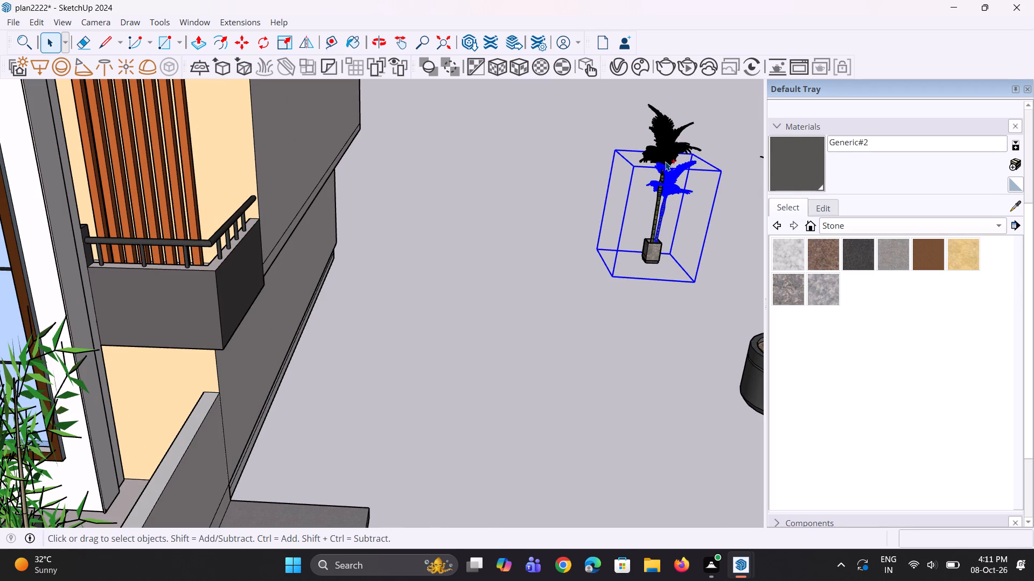
ctrl+click(666, 151)
key(m)
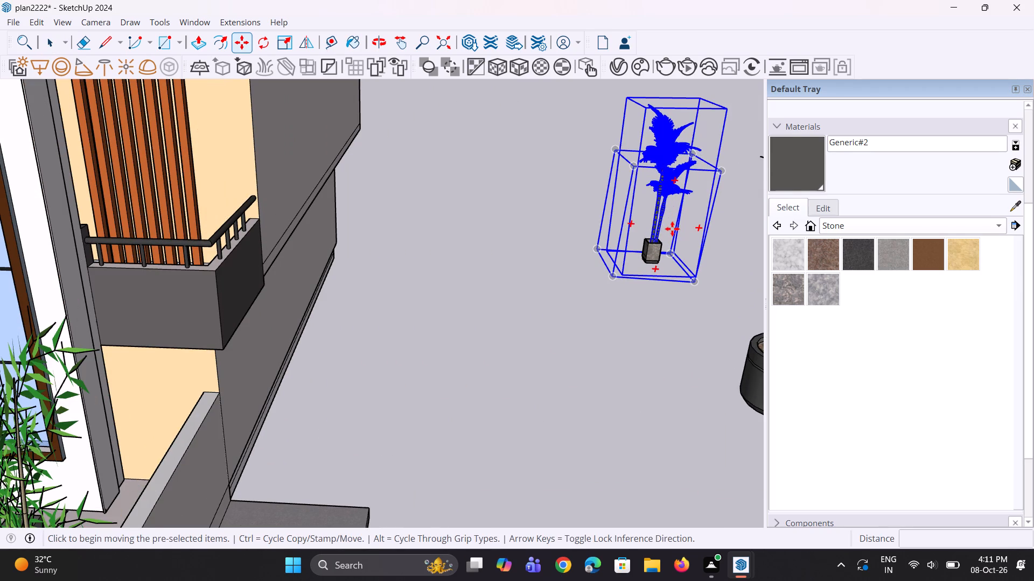
click(629, 271)
scroll(660, 256, down, 7)
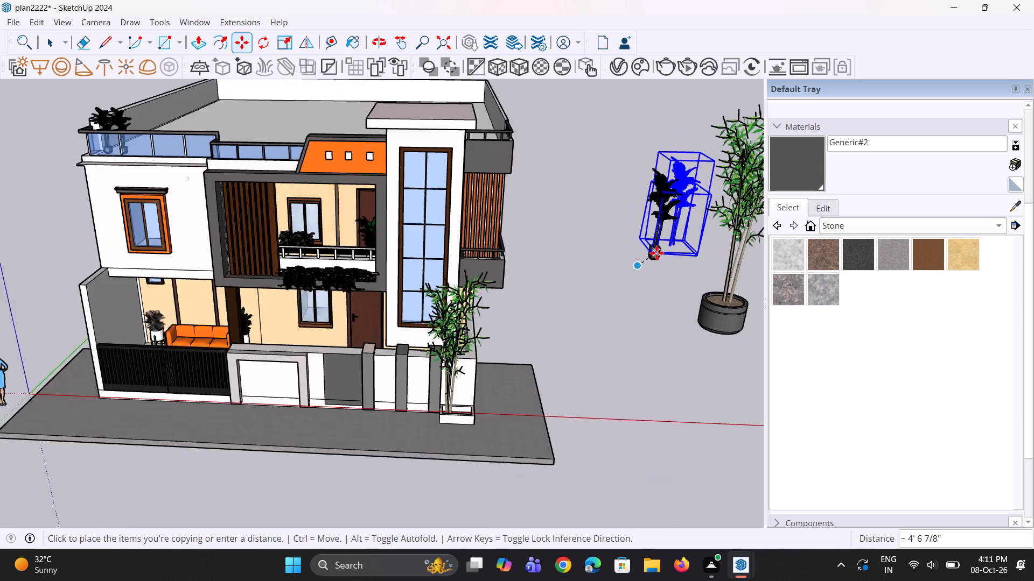
scroll(434, 407, up, 9)
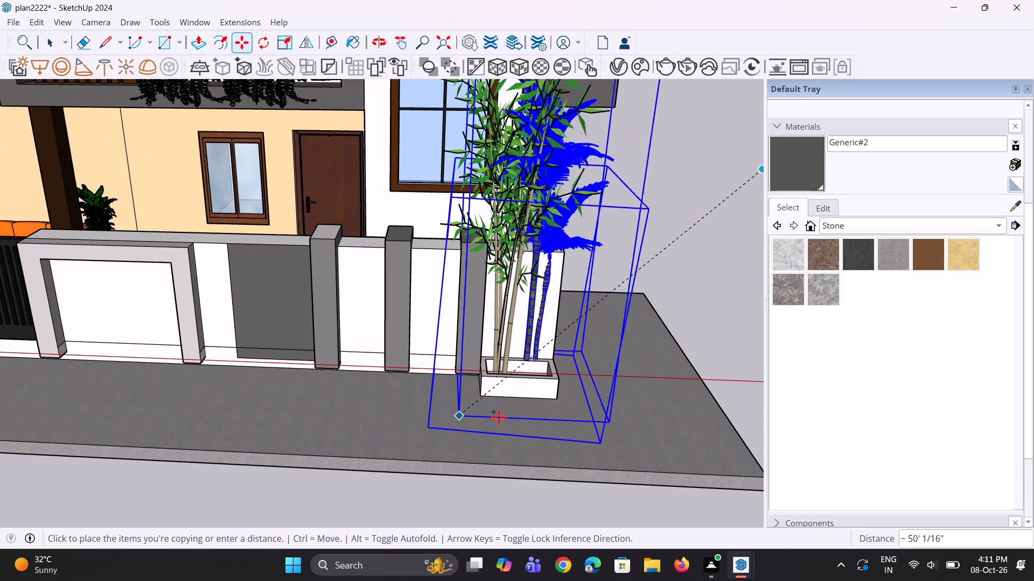
click(465, 424)
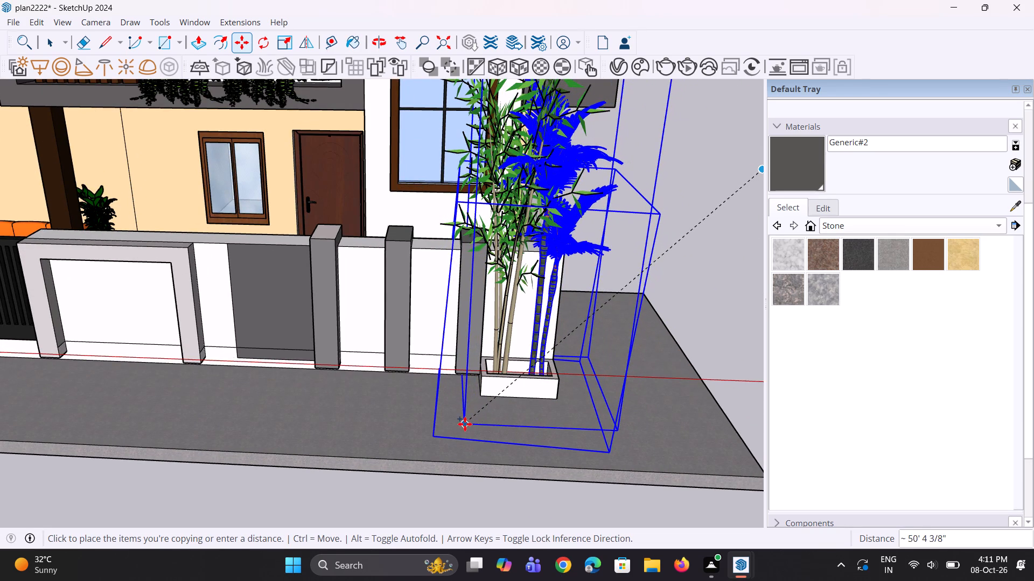
Shift the copied palms about 5 inches along the red axis, closer to the bamboo in the planter.
middle_drag(581, 405, 399, 402)
scroll(479, 416, up, 7)
middle_drag(454, 429, 555, 408)
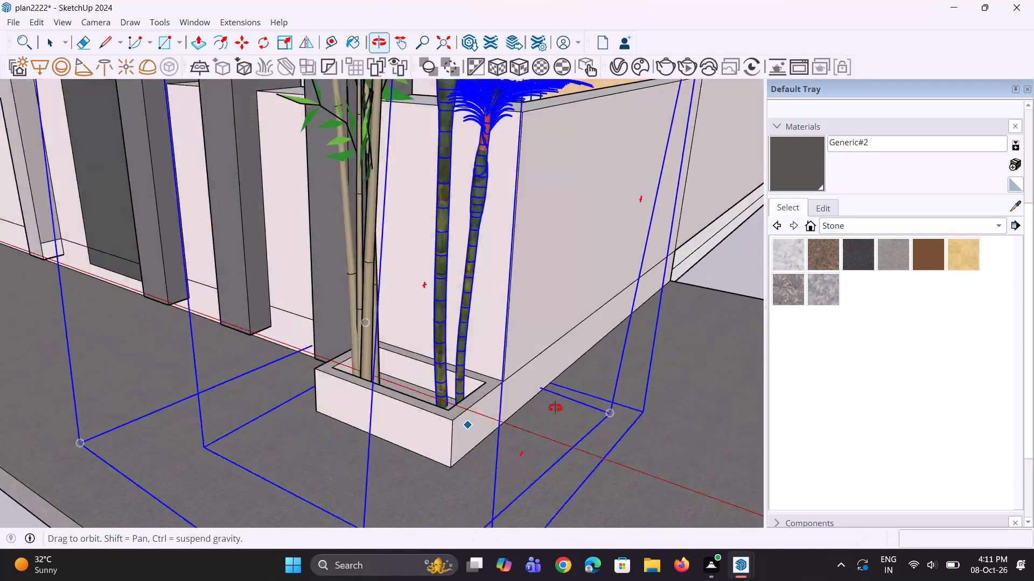
middle_drag(555, 408, 698, 409)
scroll(612, 422, down, 5)
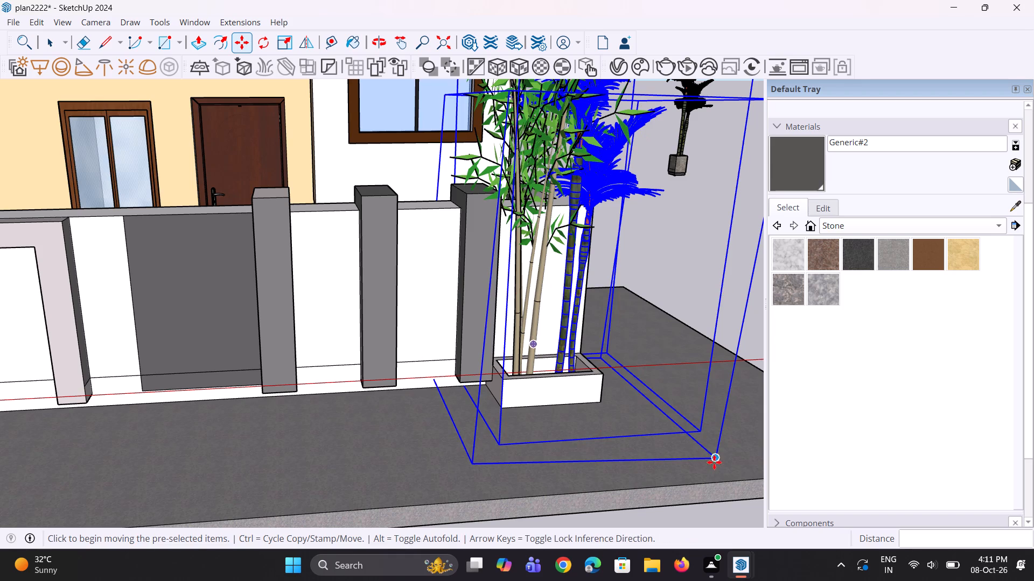
click(714, 462)
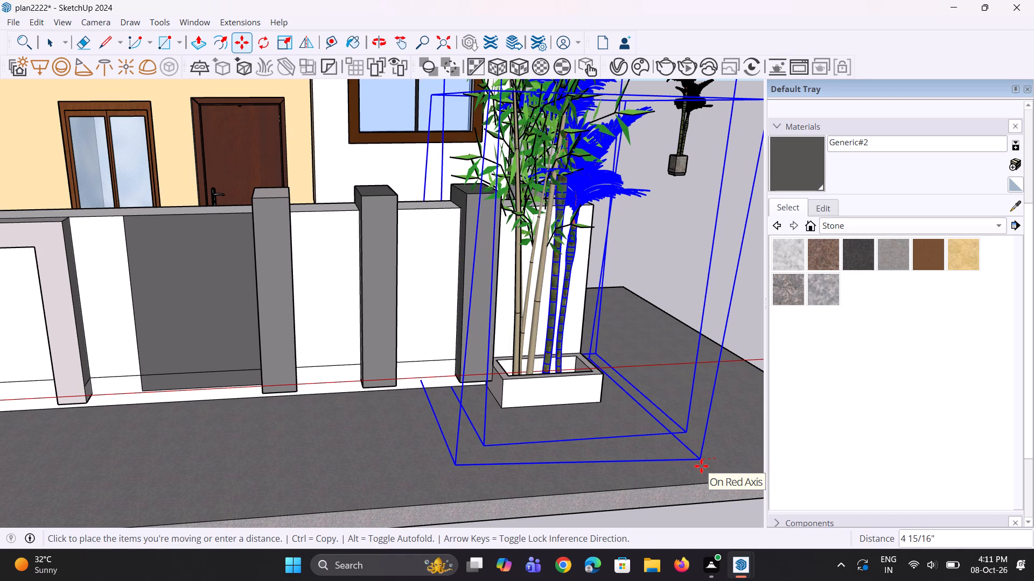
click(702, 466)
Lower the copied palms about 8 inches so their trunks sit down in the planter.
scroll(518, 351, down, 9)
middle_drag(636, 382, 612, 349)
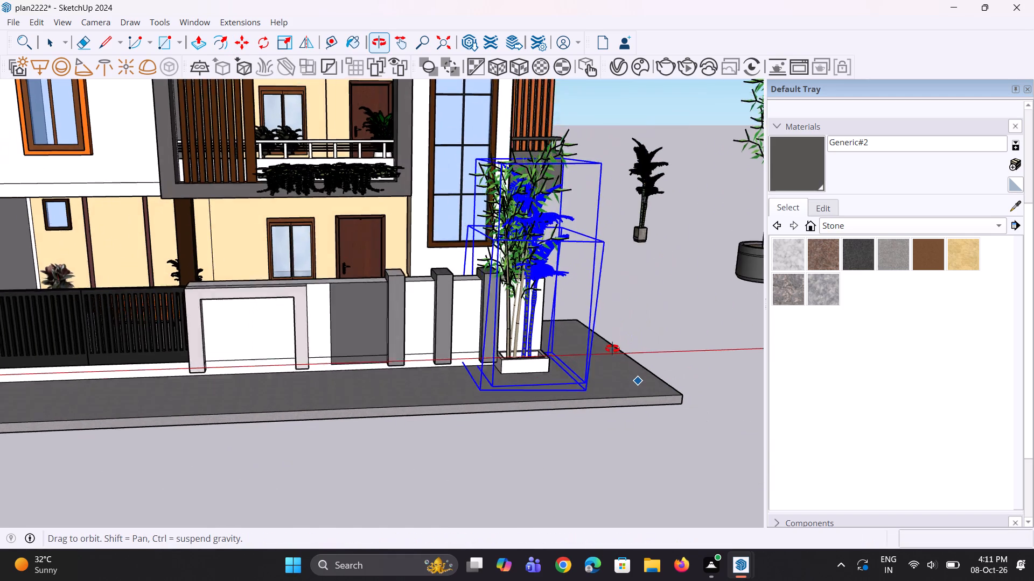
middle_drag(612, 349, 576, 333)
click(576, 392)
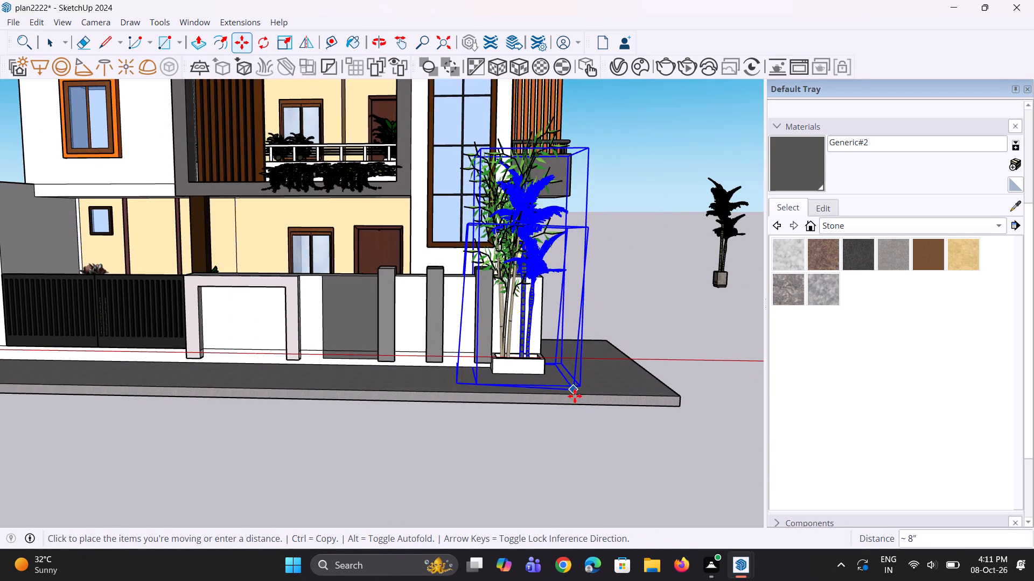
click(573, 400)
middle_drag(458, 370, 458, 387)
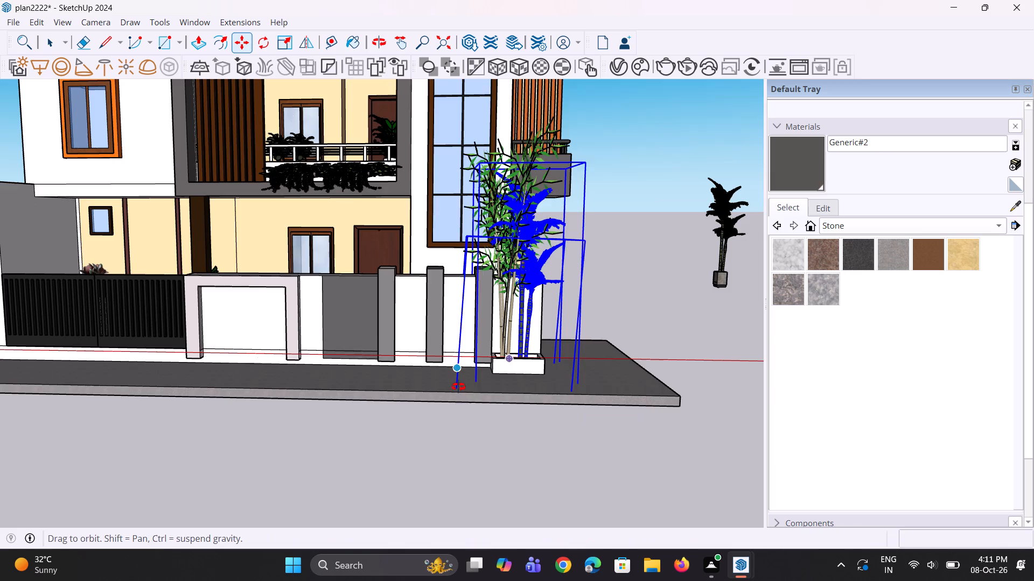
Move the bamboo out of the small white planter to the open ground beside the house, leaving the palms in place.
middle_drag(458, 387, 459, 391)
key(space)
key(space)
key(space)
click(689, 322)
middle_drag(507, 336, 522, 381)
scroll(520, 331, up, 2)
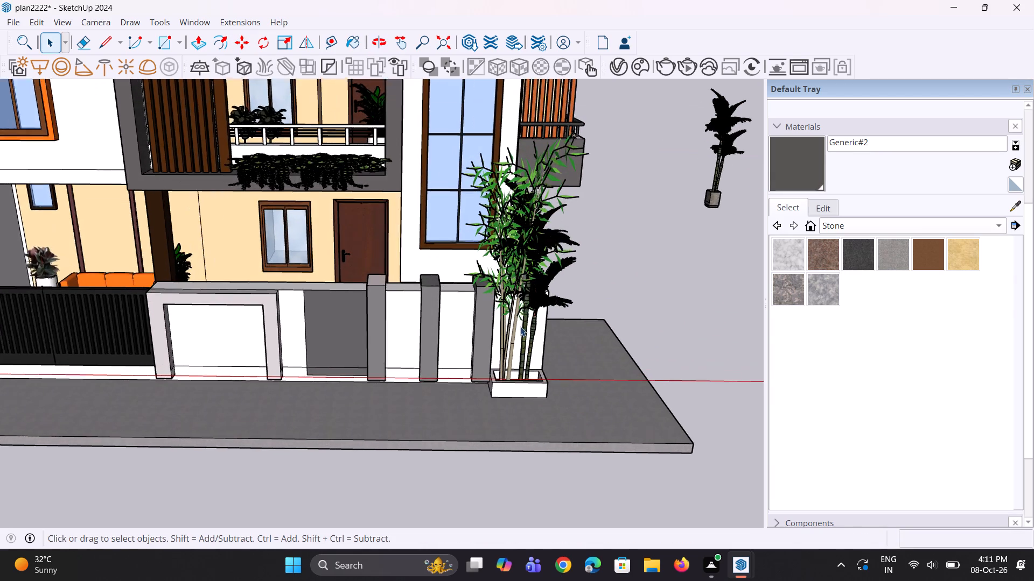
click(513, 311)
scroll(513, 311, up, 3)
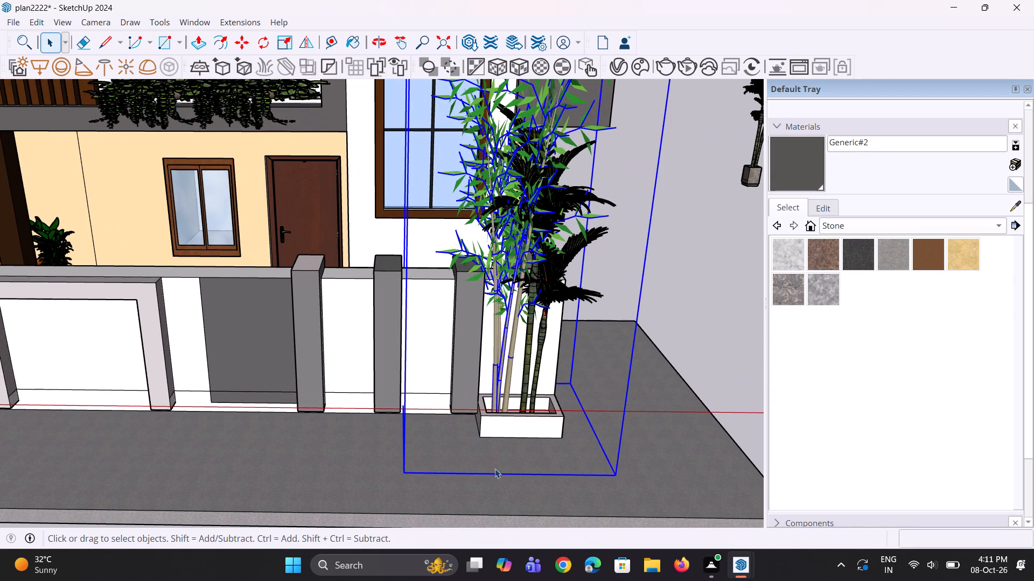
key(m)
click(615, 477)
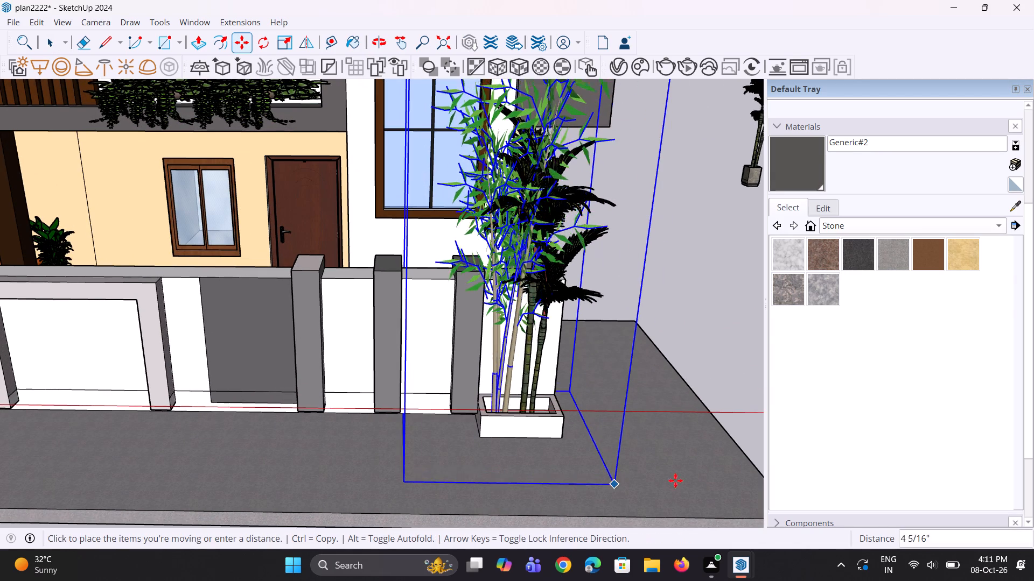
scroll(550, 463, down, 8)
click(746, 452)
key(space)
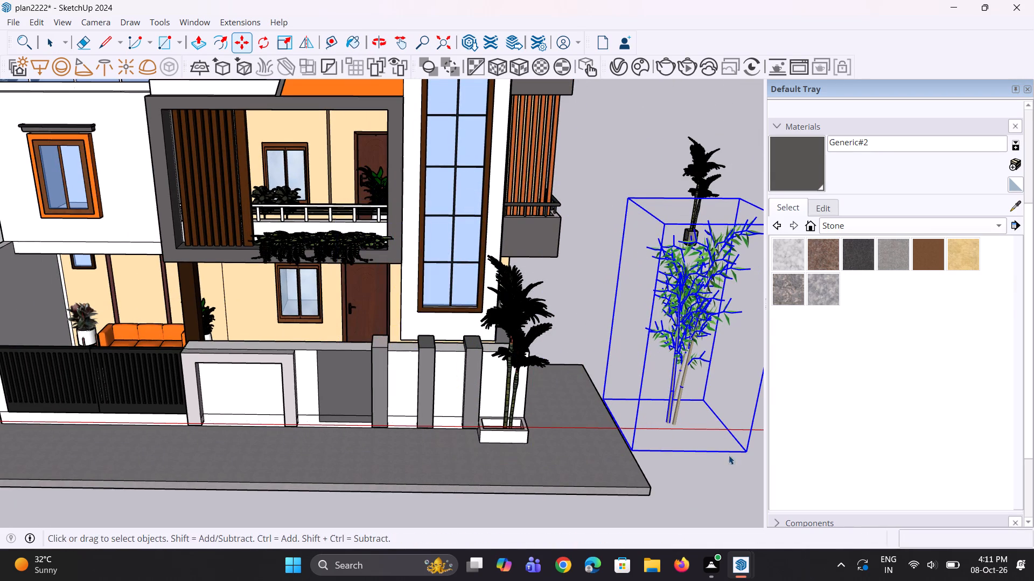
Scale the taller palm in the white planter down uniformly to a factor of about 0.96.
middle_drag(473, 406, 481, 426)
scroll(510, 415, up, 7)
click(501, 409)
scroll(510, 409, up, 2)
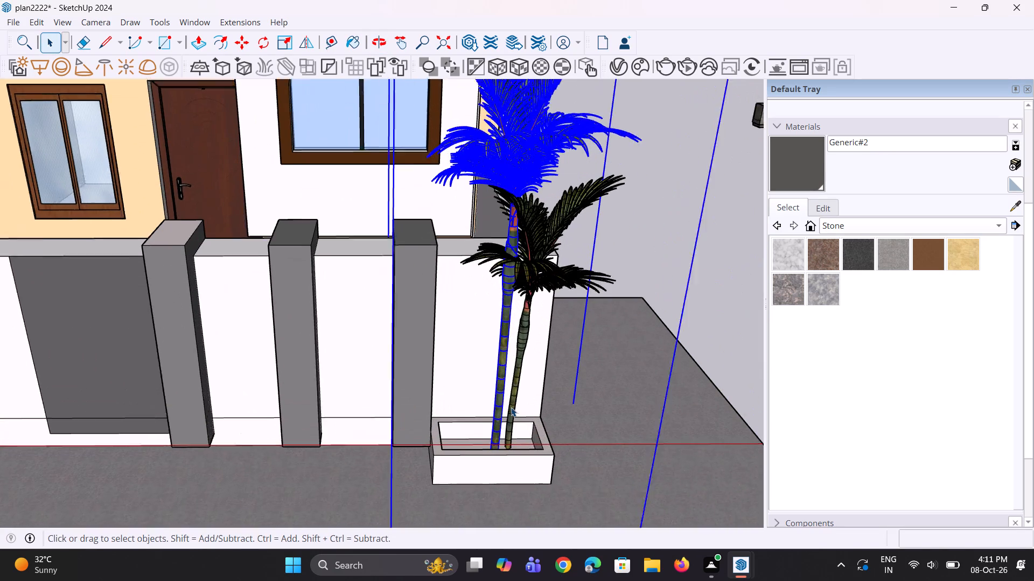
scroll(511, 407, up, 1)
key(s)
scroll(436, 400, down, 5)
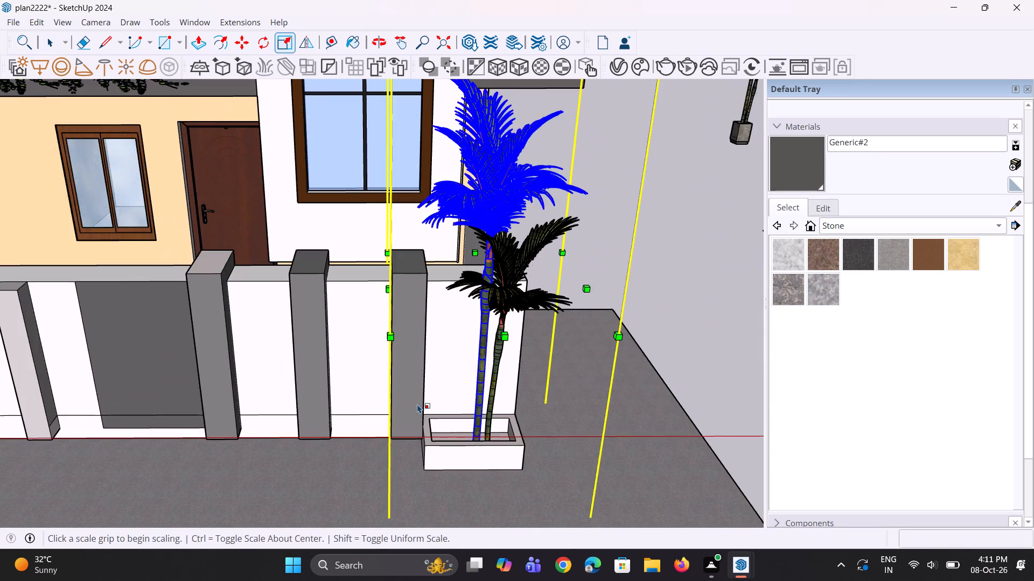
scroll(417, 404, down, 4)
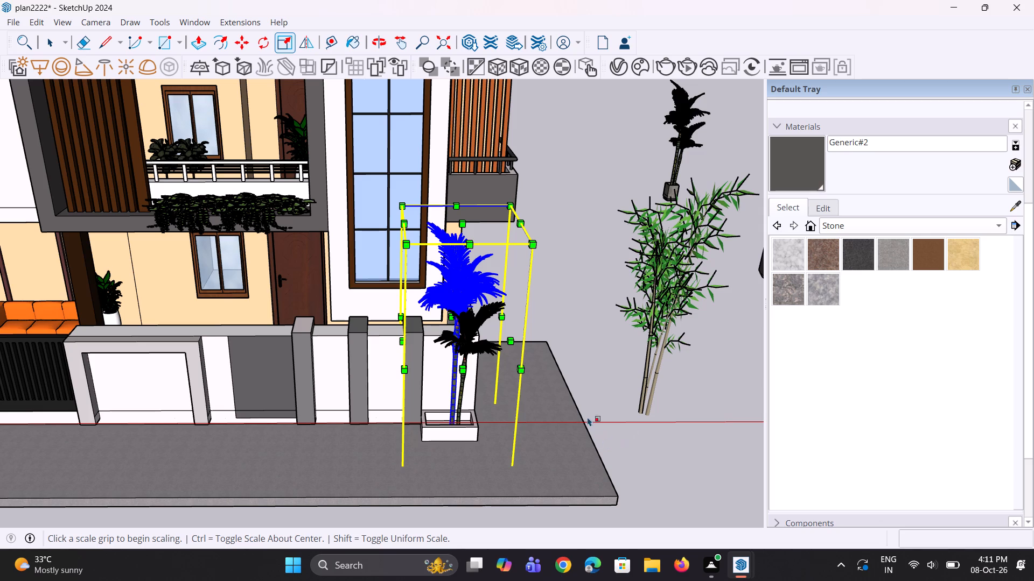
scroll(520, 222, up, 1)
click(512, 203)
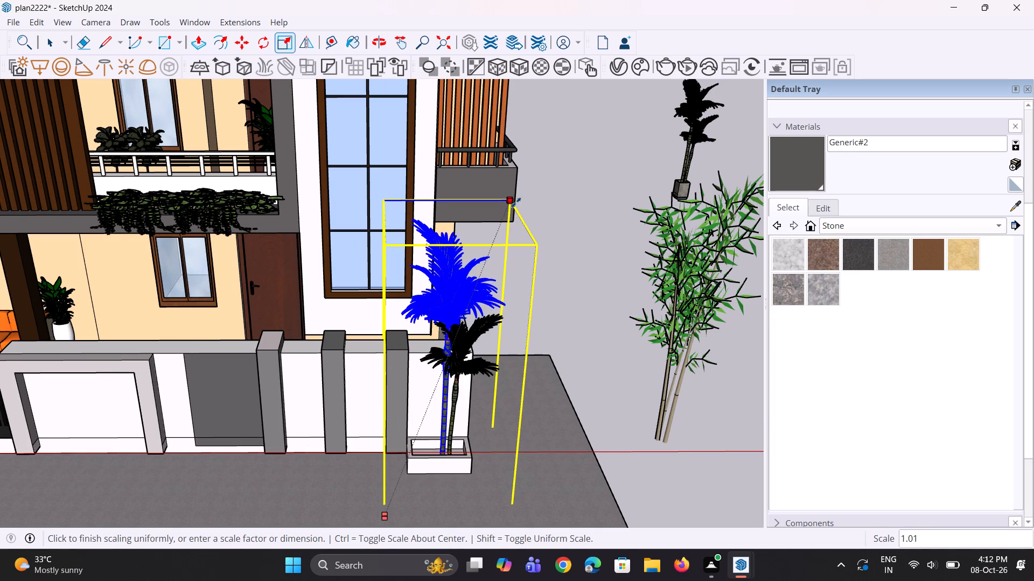
click(500, 215)
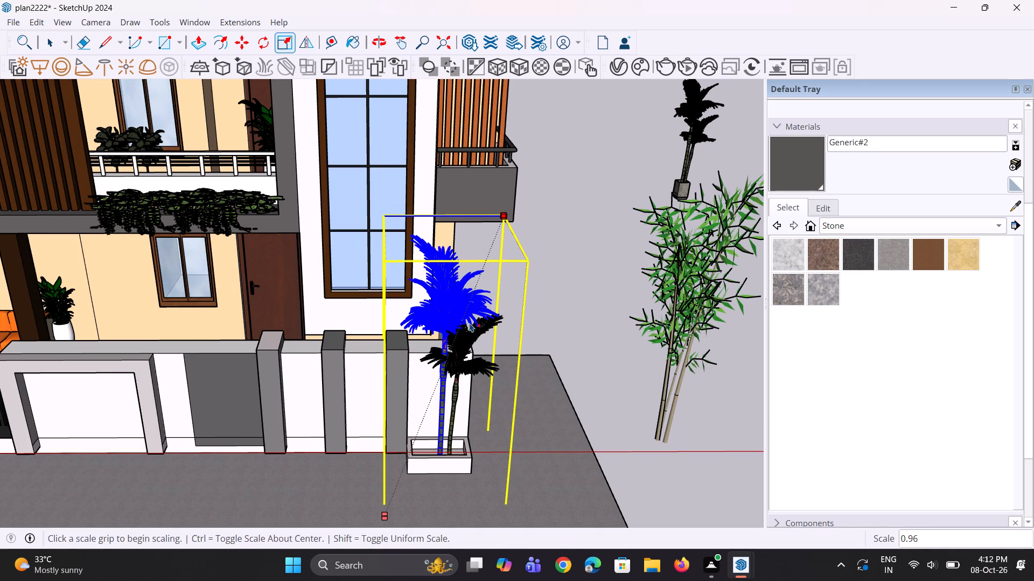
scroll(470, 324, down, 3)
middle_drag(480, 345, 498, 345)
scroll(476, 431, up, 1)
key(space)
key(space)
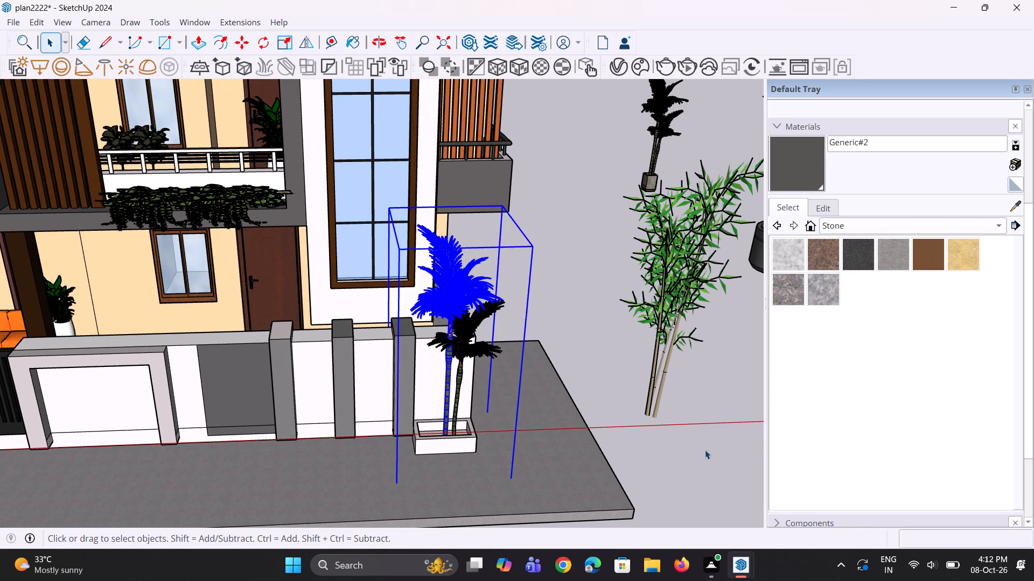
click(705, 450)
Delete the leftover plants beside the house: the potted palm, the large bamboo with its round pot, and the smaller bamboo.
scroll(455, 366, down, 7)
drag(554, 107, 608, 365)
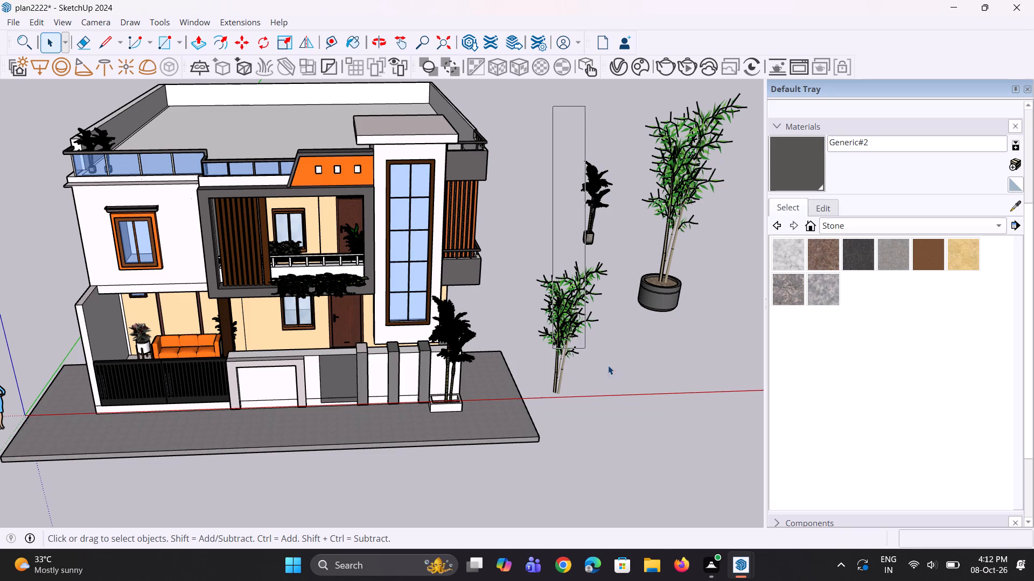
drag(608, 365, 724, 389)
key(Delete)
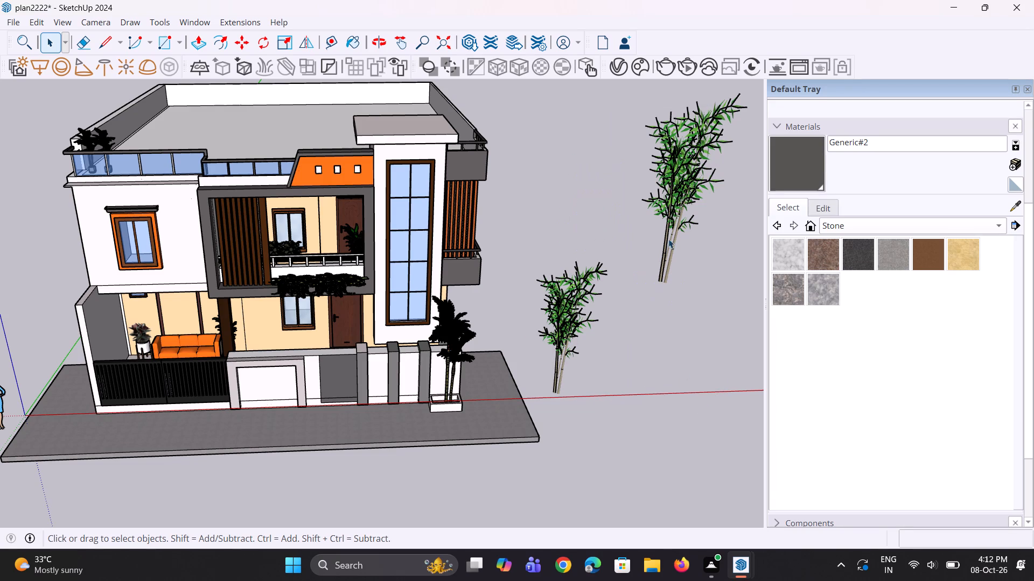
click(668, 237)
key(Delete)
click(564, 335)
key(Delete)
Examine the house's front exterior and planter from several angles and distances.
scroll(440, 311, down, 4)
middle_drag(361, 366, 416, 351)
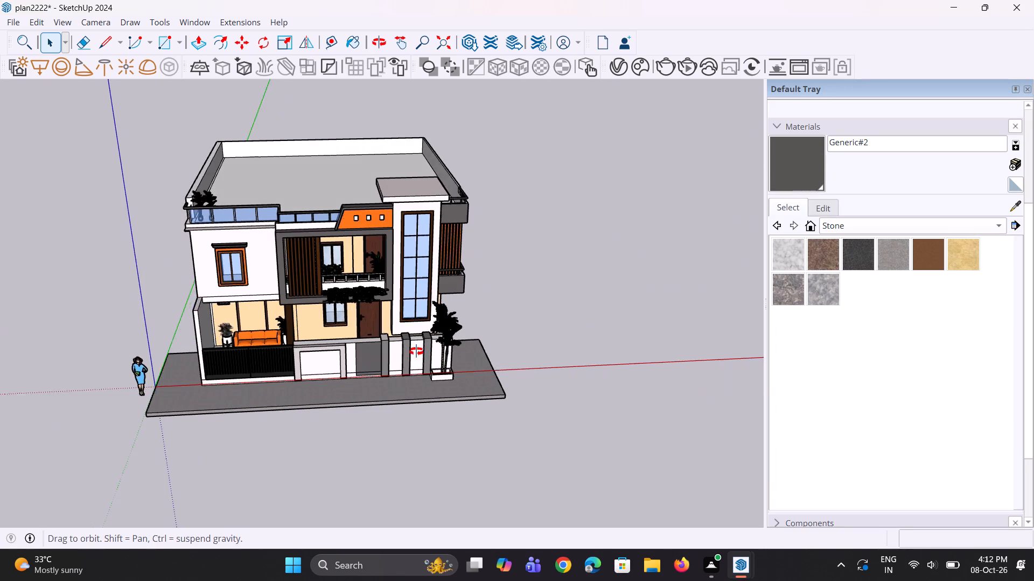
middle_drag(416, 351, 431, 356)
scroll(427, 380, up, 2)
middle_drag(114, 398, 144, 422)
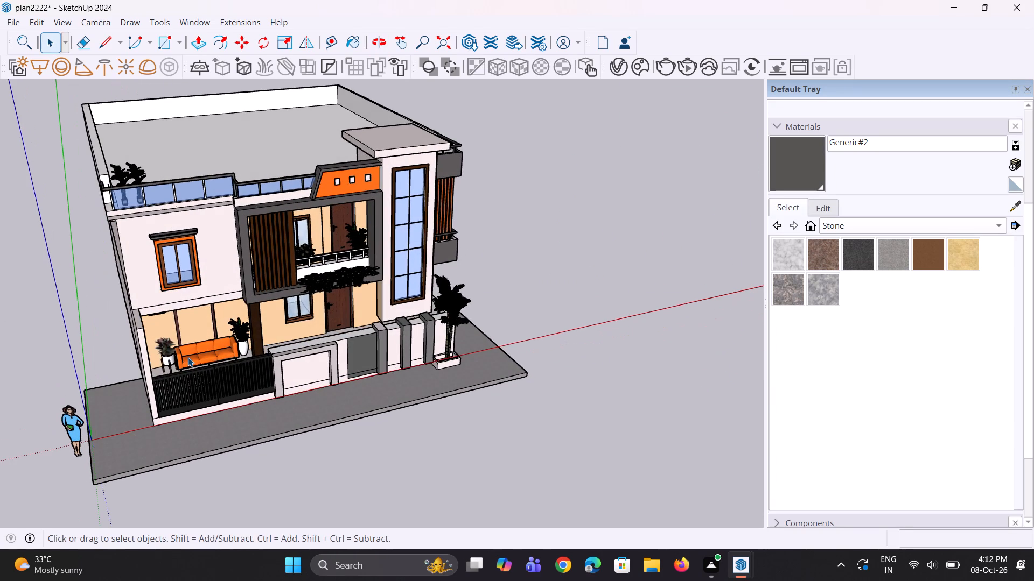
middle_drag(407, 389, 366, 362)
scroll(357, 365, down, 4)
middle_drag(297, 377, 275, 344)
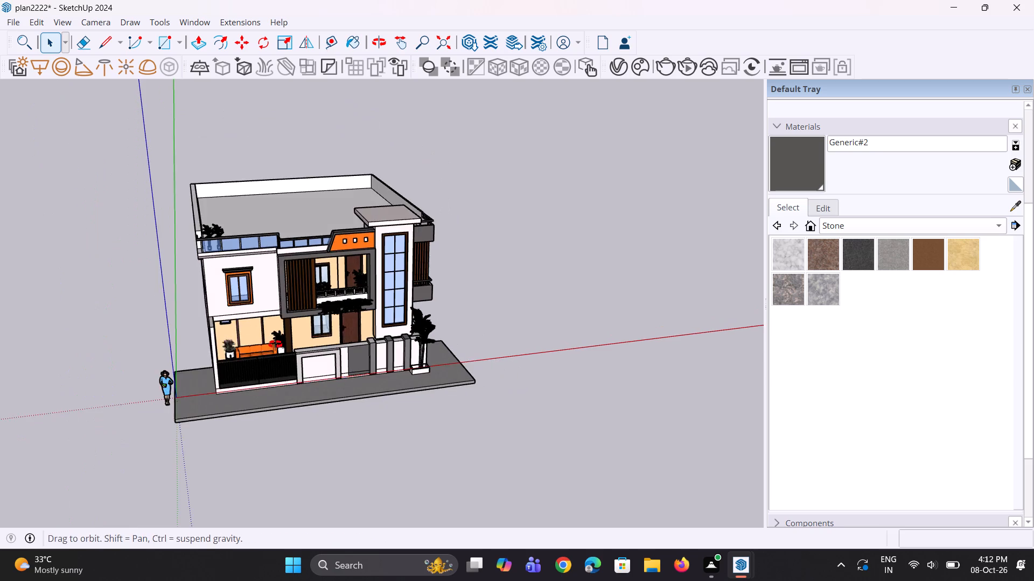
middle_drag(275, 344, 263, 337)
scroll(167, 388, up, 3)
scroll(232, 353, up, 1)
scroll(232, 374, down, 3)
scroll(176, 175, up, 1)
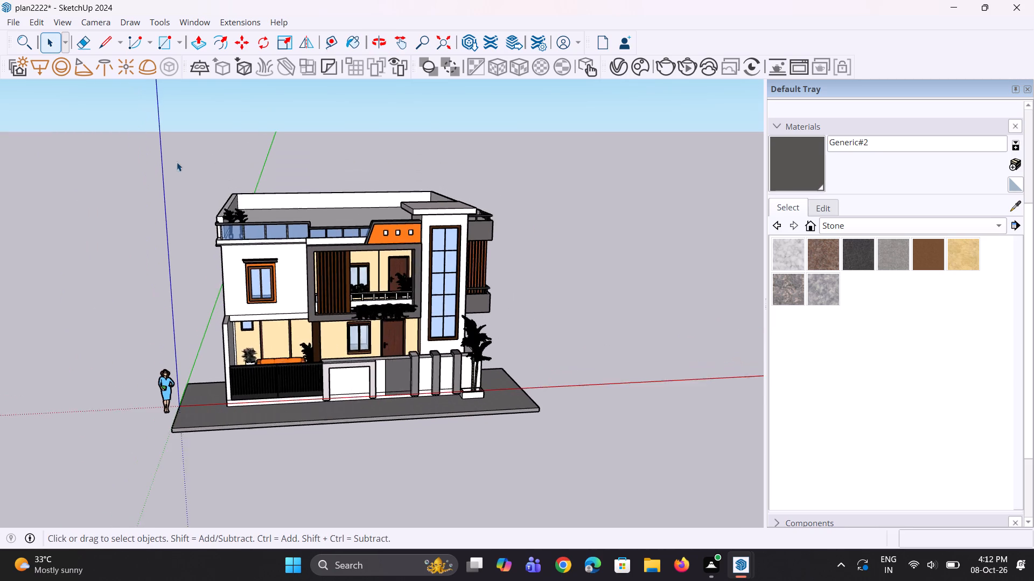
scroll(177, 162, up, 1)
scroll(180, 224, up, 1)
scroll(222, 322, up, 1)
middle_drag(223, 318, 221, 309)
scroll(166, 360, up, 1)
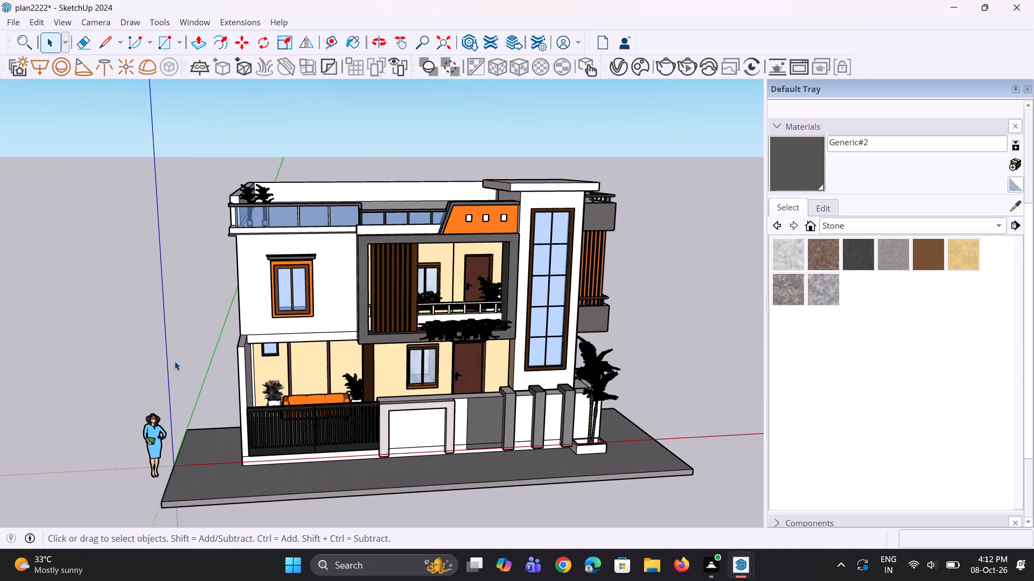
scroll(213, 362, up, 2)
scroll(213, 359, down, 1)
middle_drag(498, 306, 500, 298)
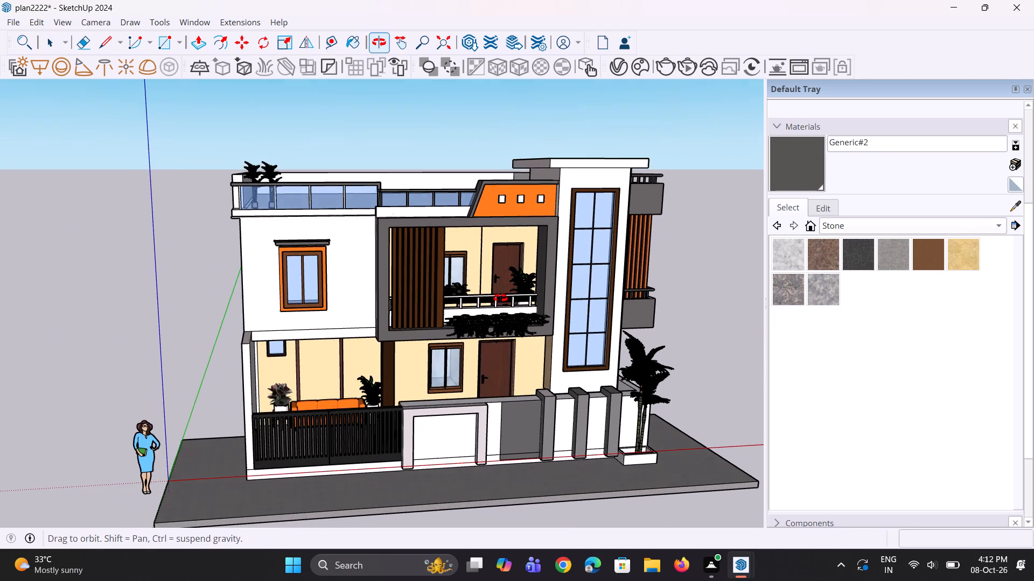
middle_drag(500, 298, 499, 297)
scroll(634, 228, up, 1)
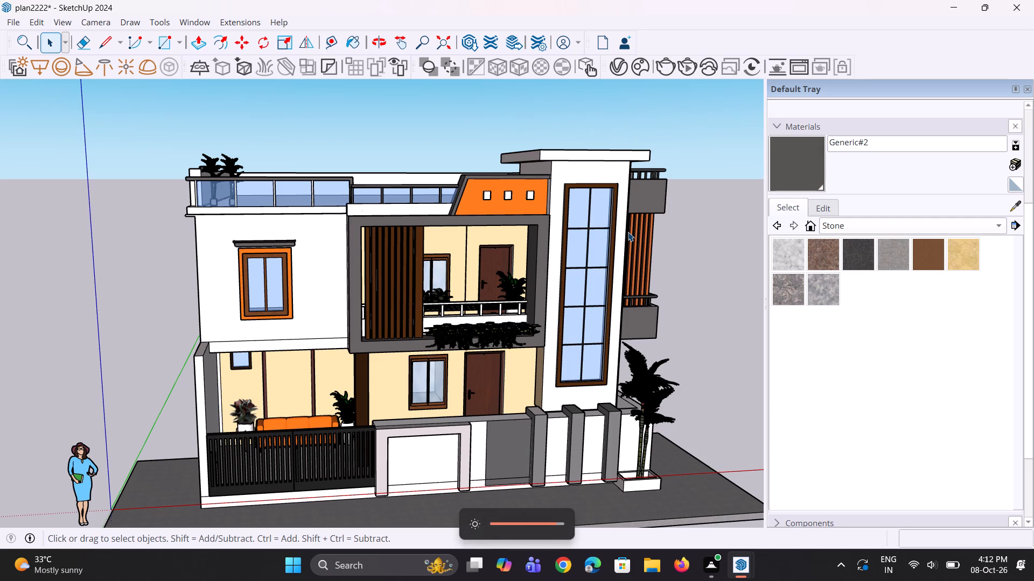
triple_click(73, 230)
double_click(74, 230)
triple_click(79, 230)
double_click(81, 235)
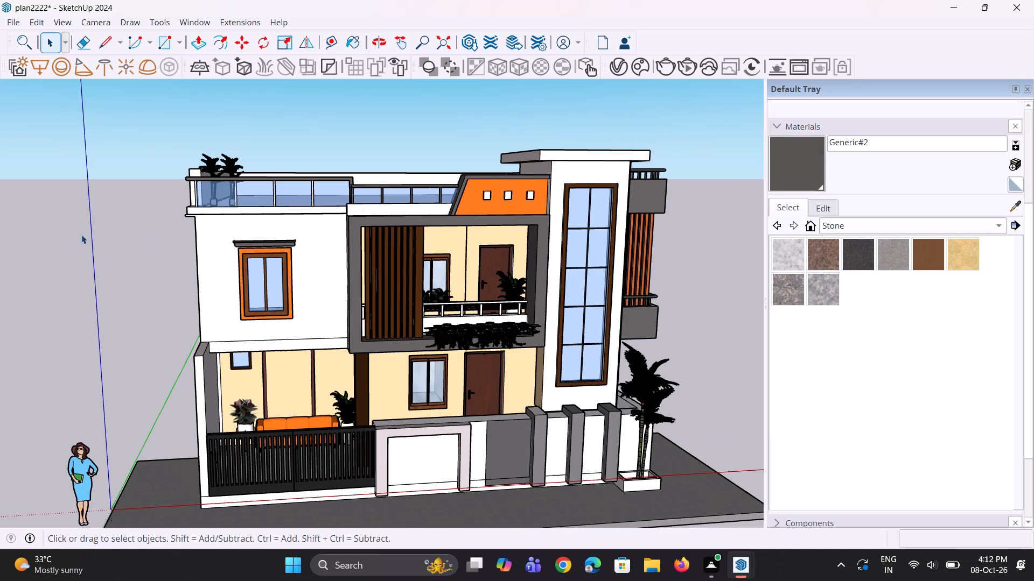
middle_click(681, 275)
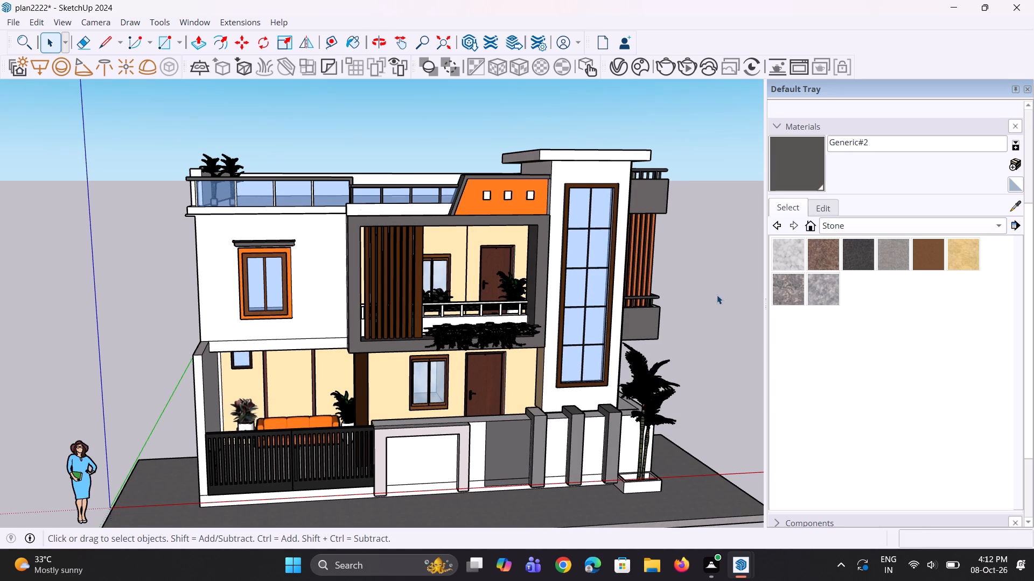
scroll(682, 256, down, 2)
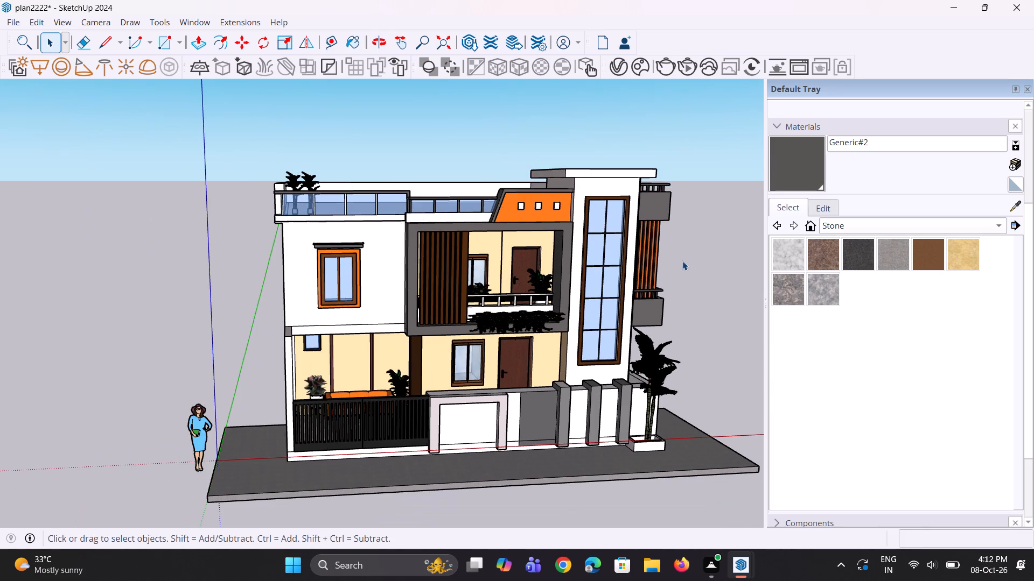
middle_drag(682, 261, 614, 284)
middle_click(614, 284)
scroll(541, 292, down, 2)
middle_click(629, 301)
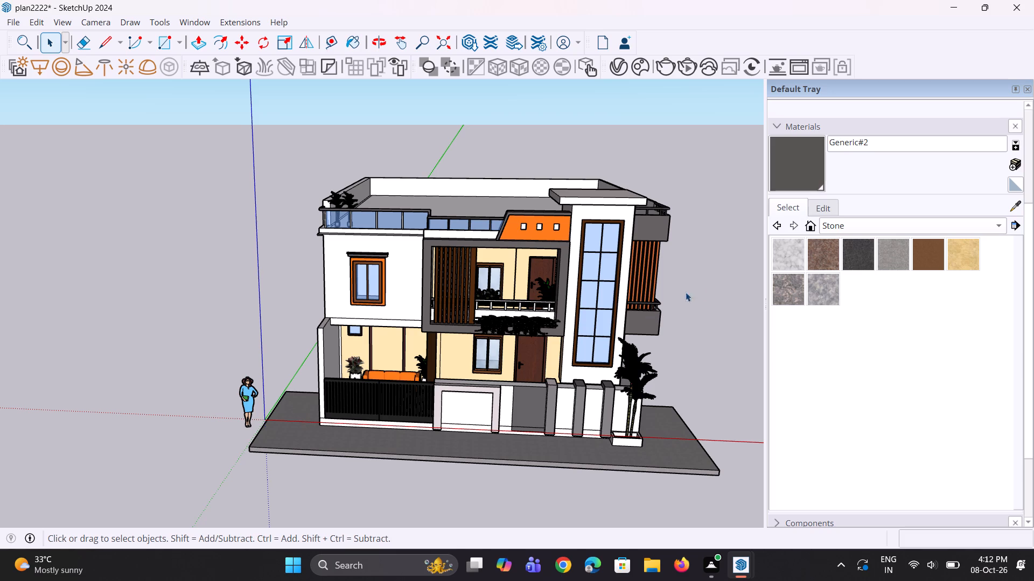
scroll(694, 261, up, 2)
middle_drag(692, 261, 701, 260)
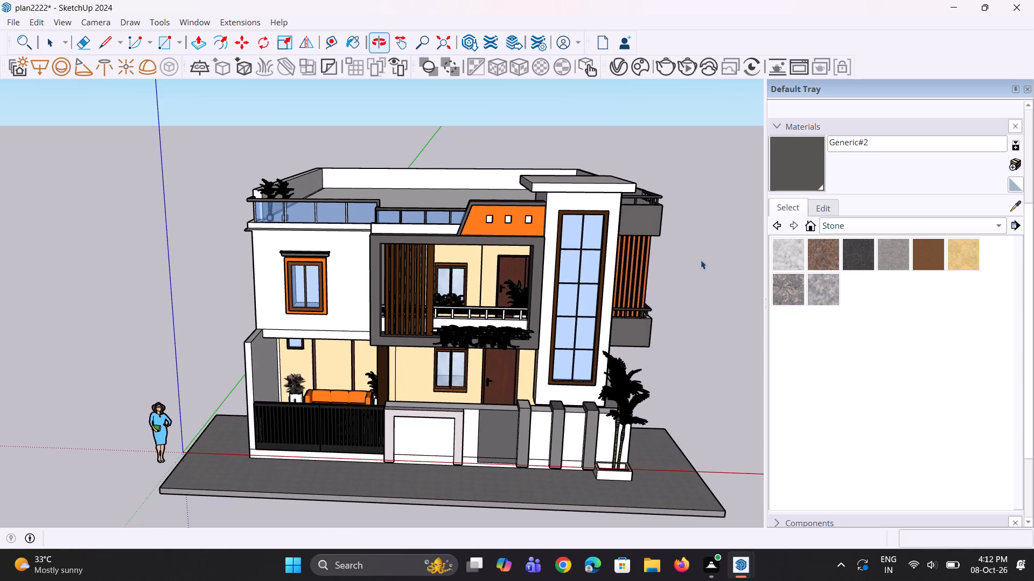
scroll(677, 206, up, 2)
middle_click(670, 217)
scroll(670, 217, down, 2)
middle_drag(672, 218, 679, 215)
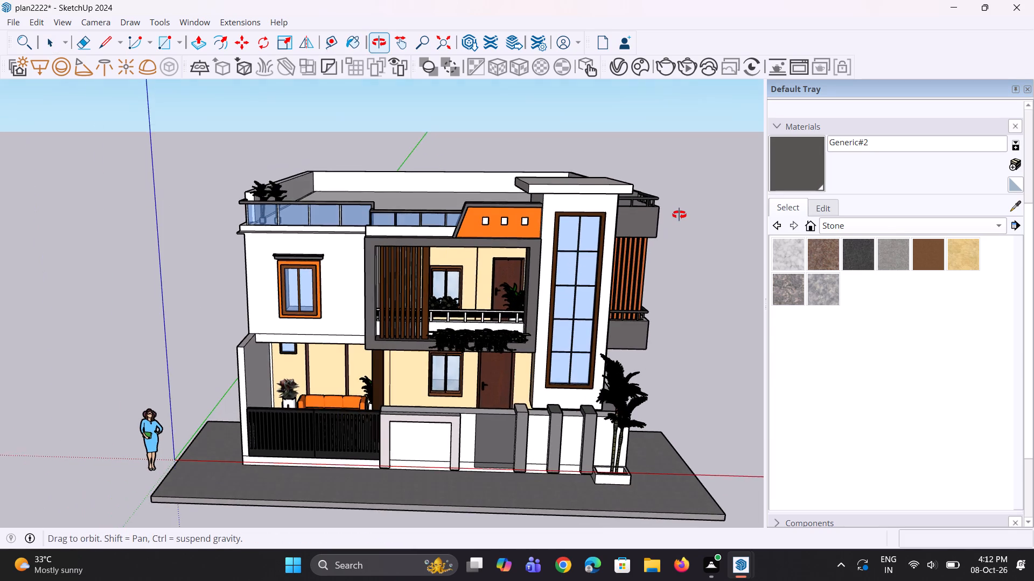
middle_drag(679, 215, 681, 207)
scroll(698, 200, up, 1)
middle_click(702, 200)
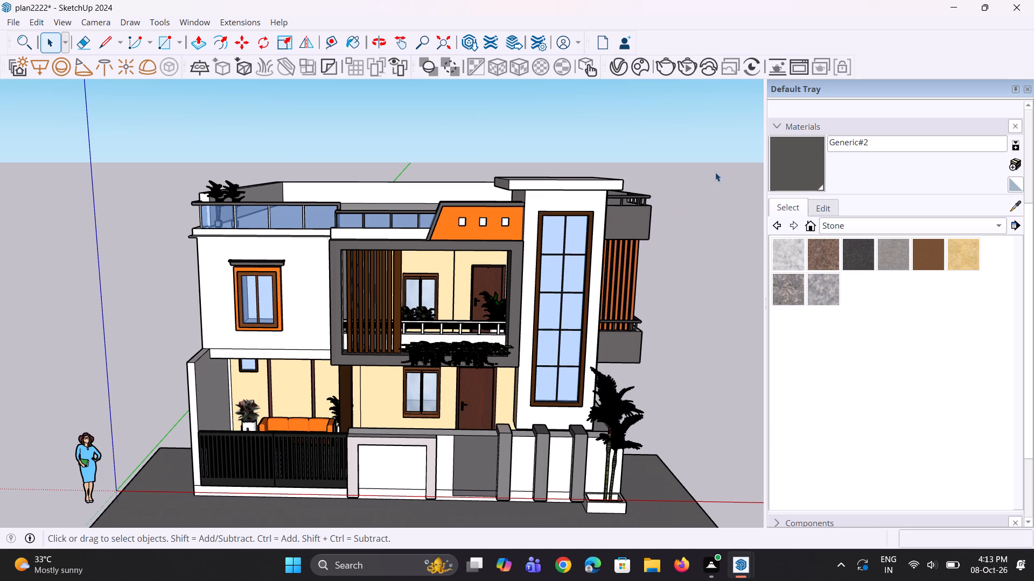
middle_drag(688, 188, 686, 174)
scroll(604, 167, down, 3)
middle_drag(689, 215, 691, 206)
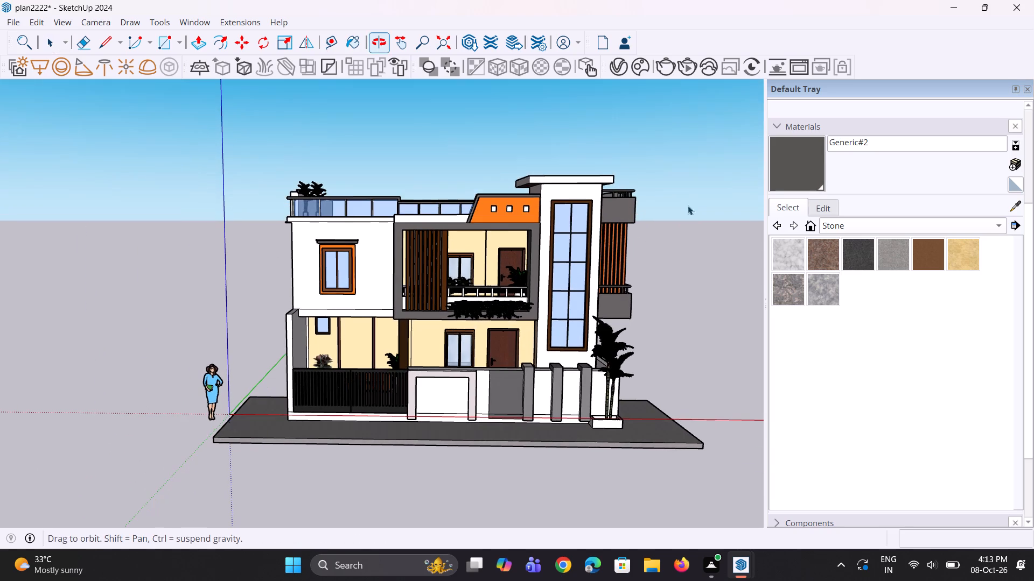
middle_drag(246, 249, 261, 259)
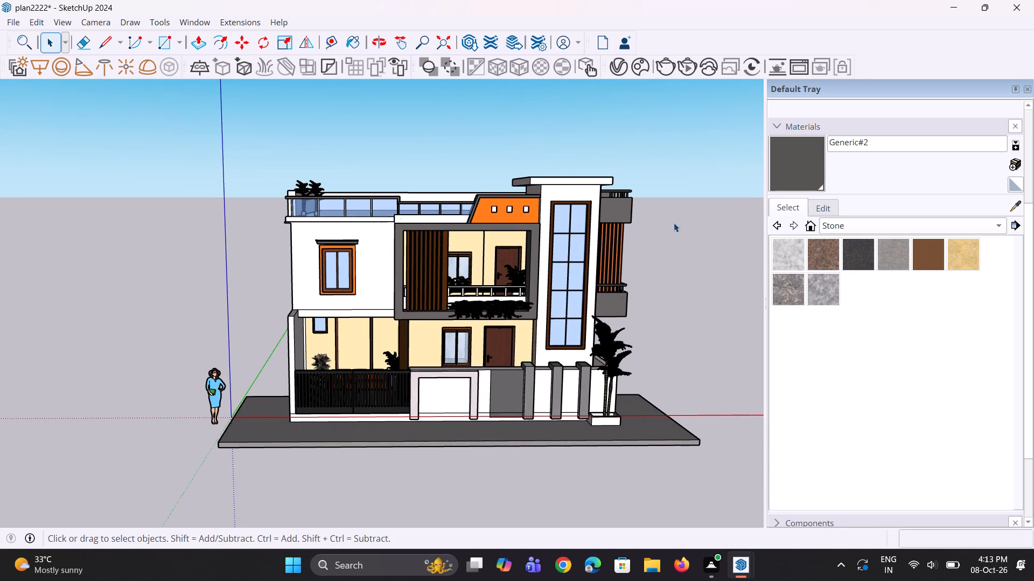
scroll(681, 211, up, 1)
middle_drag(706, 253, 687, 257)
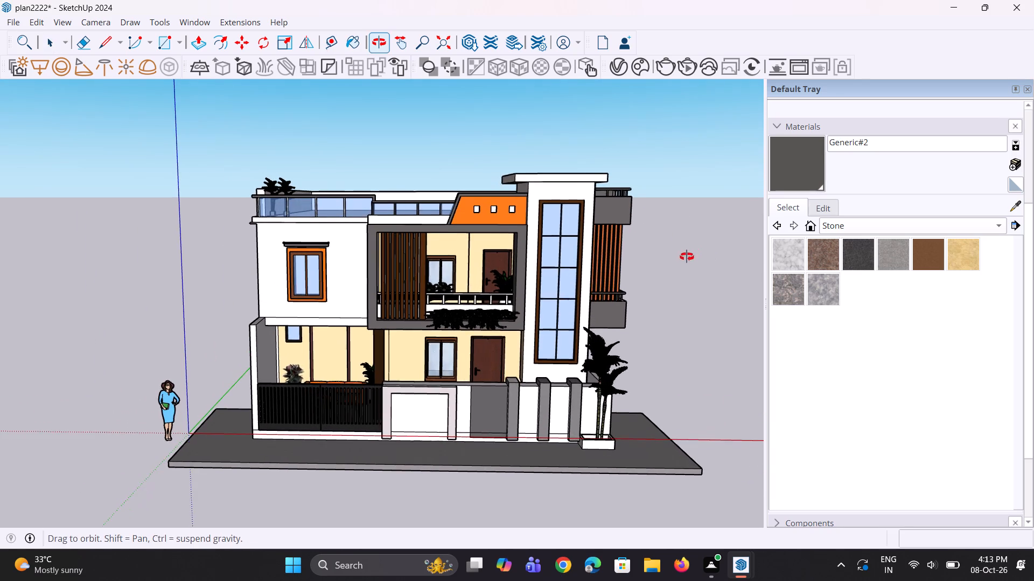
middle_drag(687, 257, 685, 260)
scroll(599, 152, up, 1)
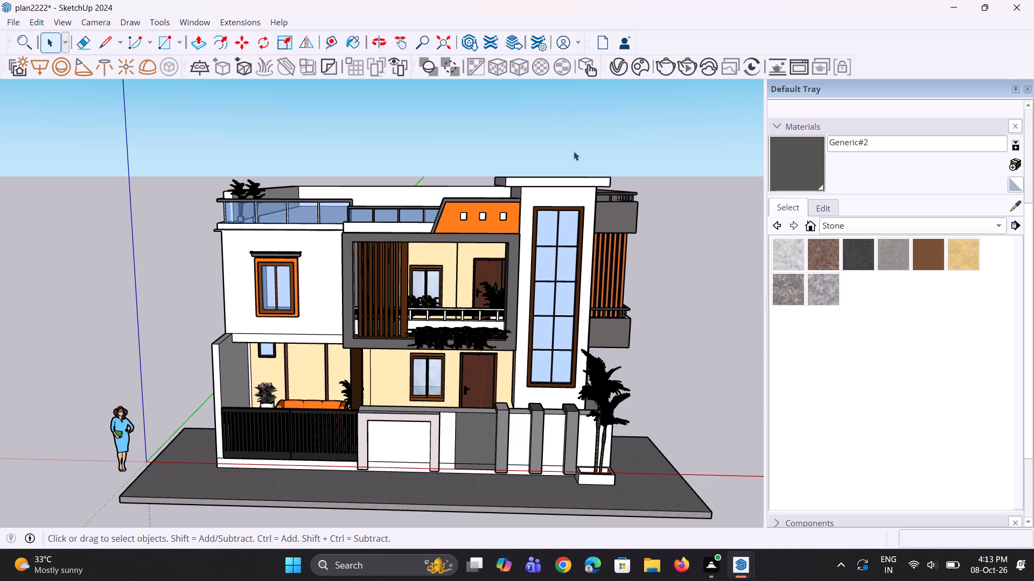
scroll(534, 179, down, 4)
middle_drag(510, 220, 519, 223)
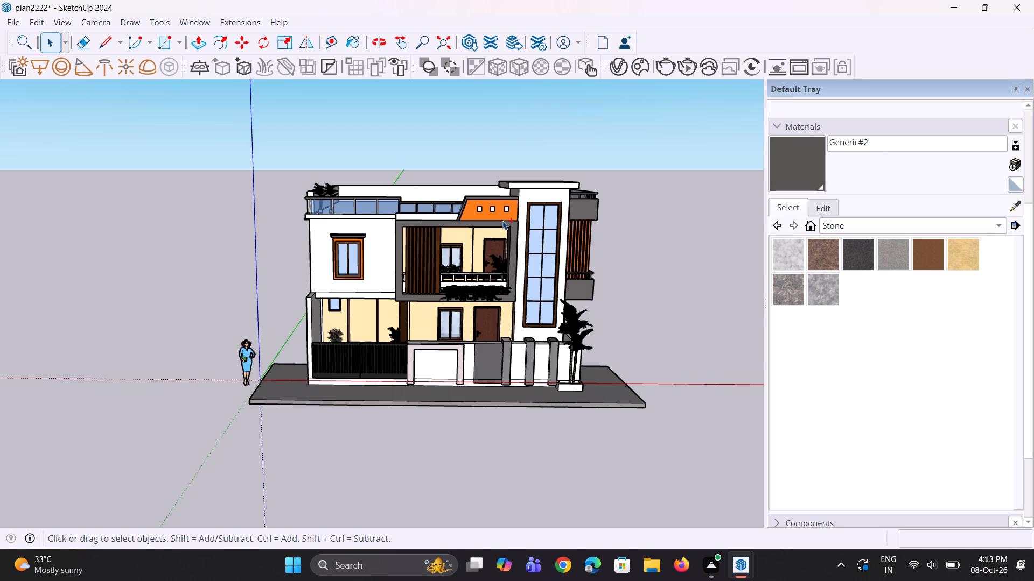
Save the house model under its existing file name.
key(ctrl+s)
key(space)
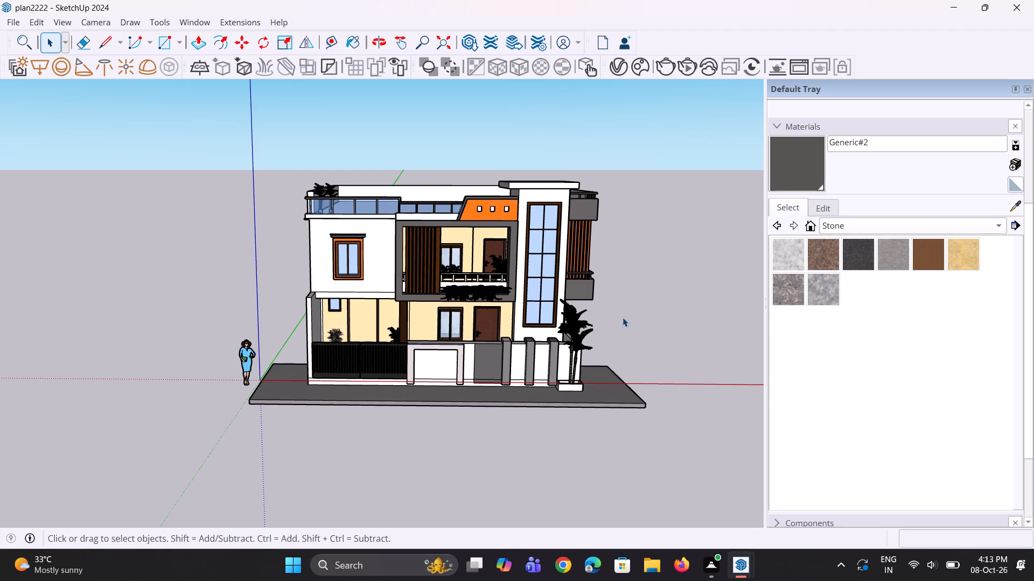
click(623, 317)
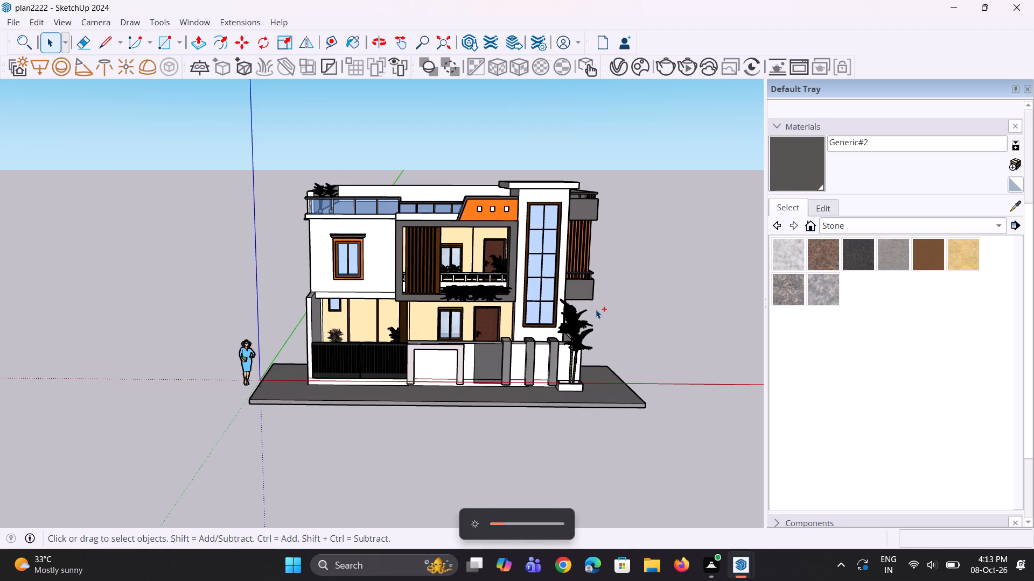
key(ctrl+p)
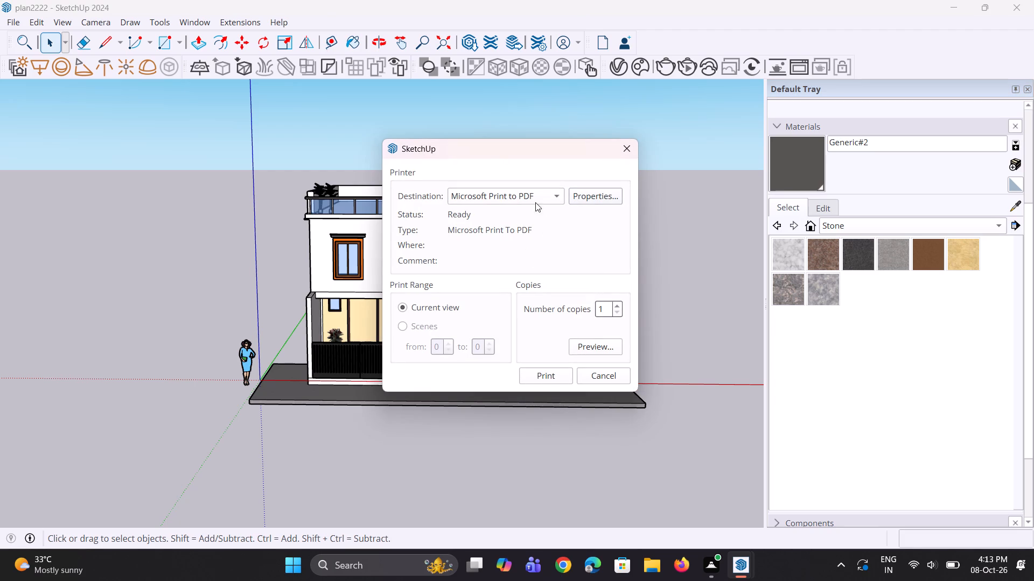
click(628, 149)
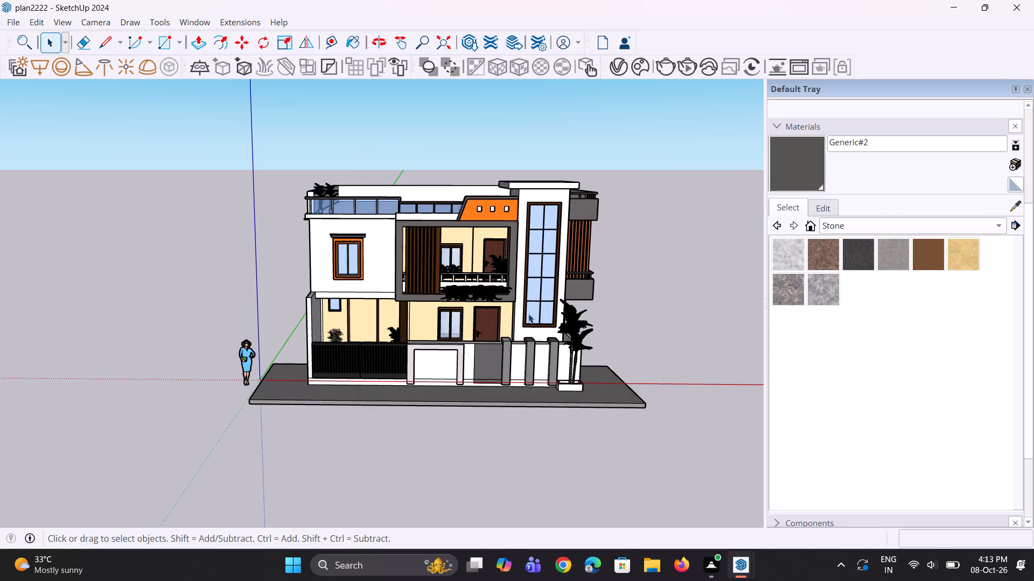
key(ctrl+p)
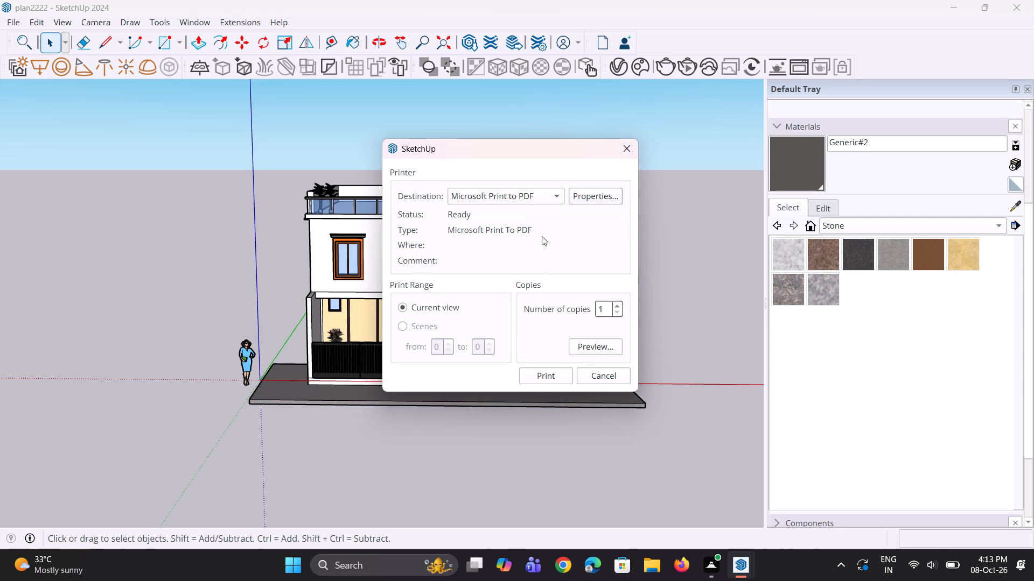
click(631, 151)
Export the house's front view as a 2D PNG image named chchchc in the Documents folder.
middle_drag(389, 307, 399, 307)
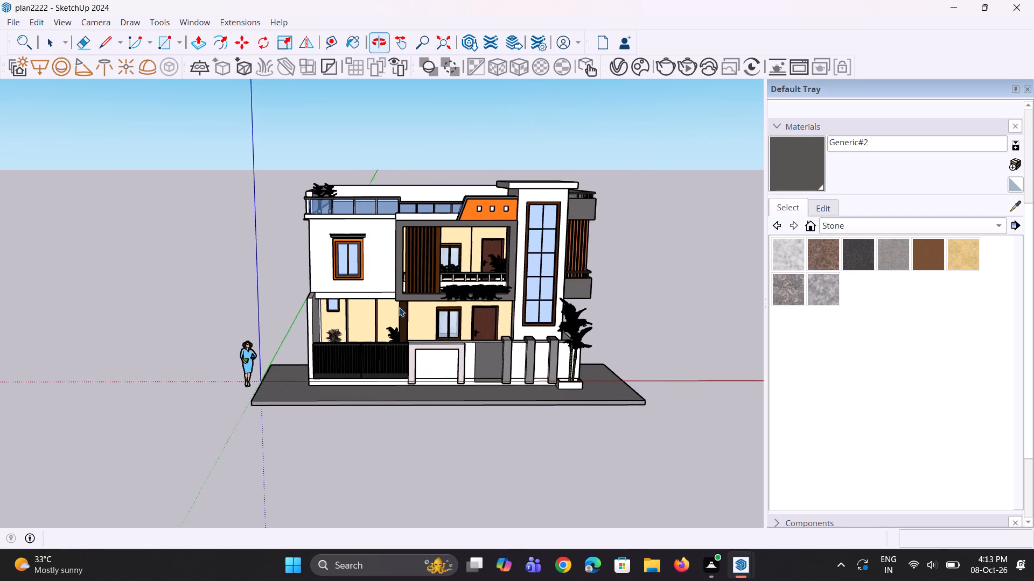
scroll(411, 307, up, 1)
scroll(444, 235, up, 1)
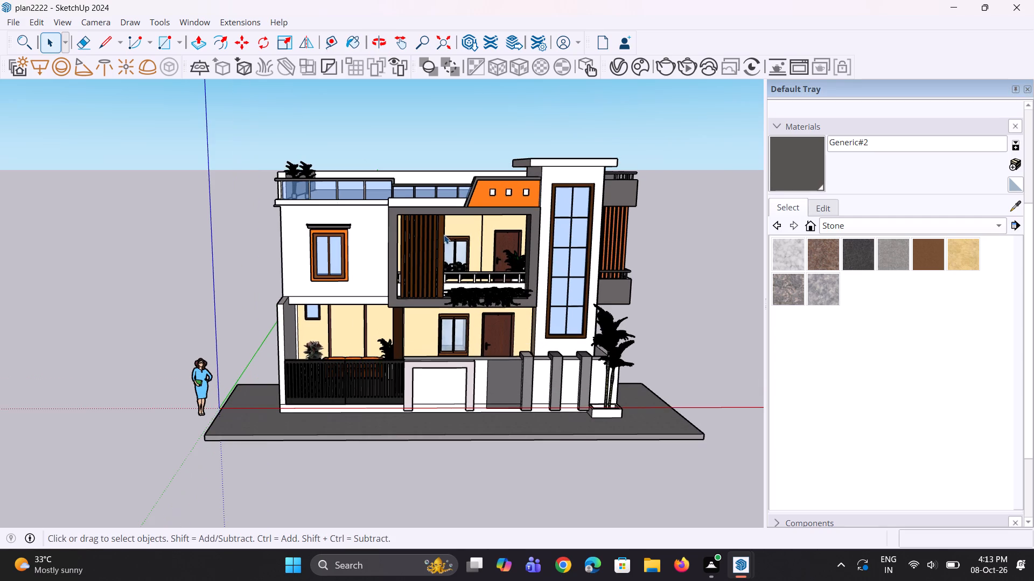
scroll(397, 254, down, 2)
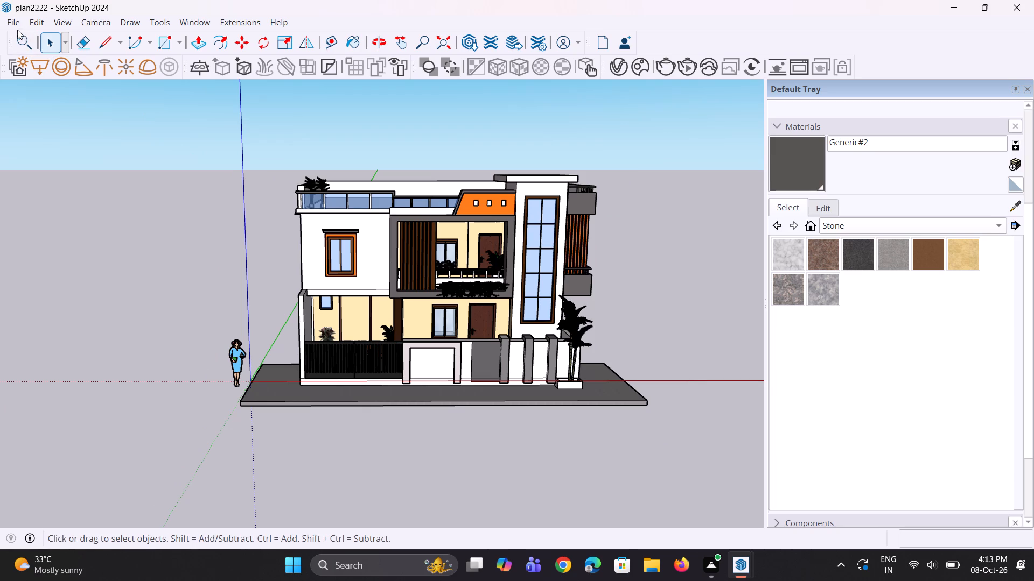
click(13, 25)
click(55, 235)
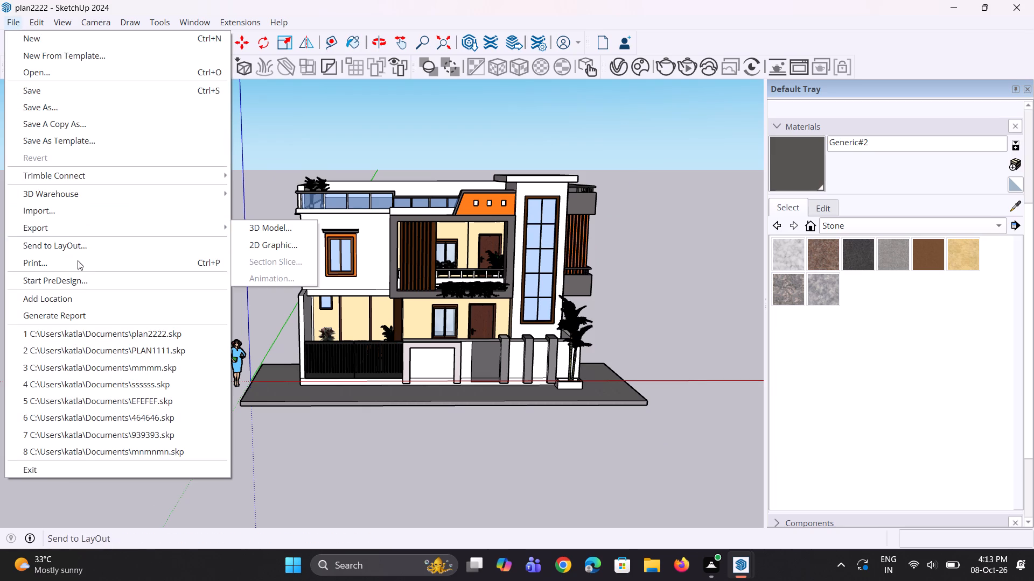
click(254, 244)
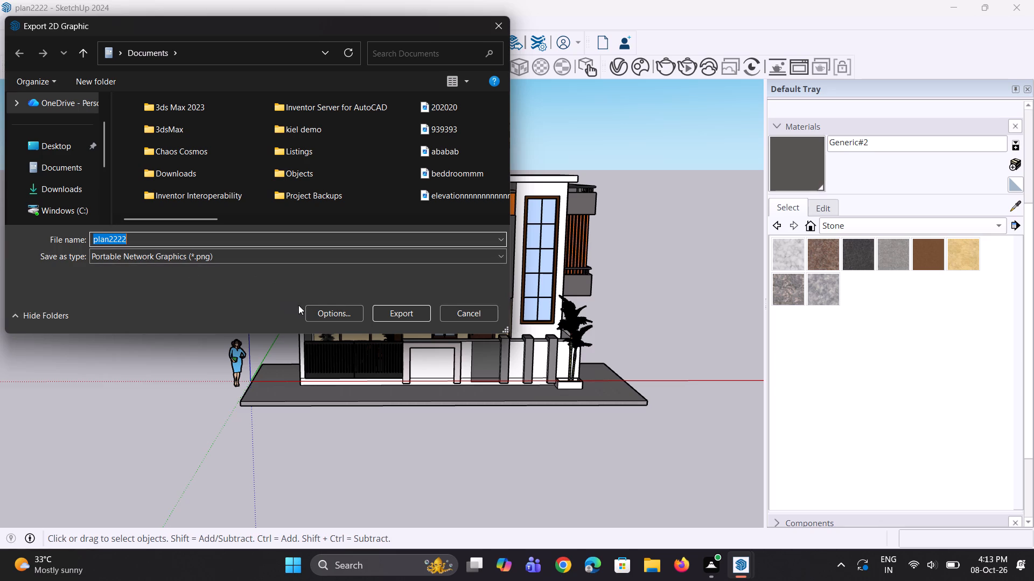
click(157, 239)
drag(157, 239, 19, 236)
text(chchchc)
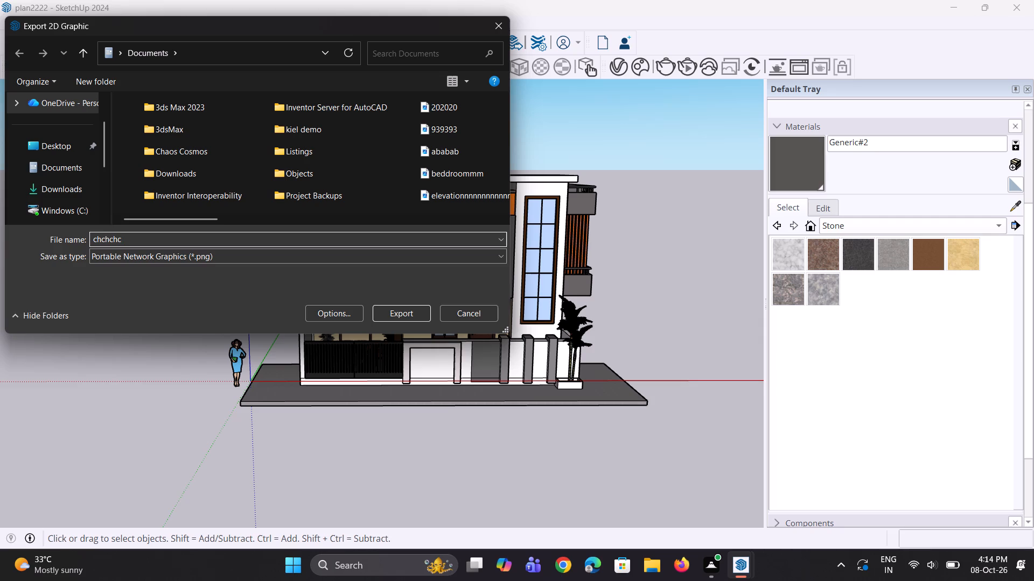
click(394, 314)
click(639, 336)
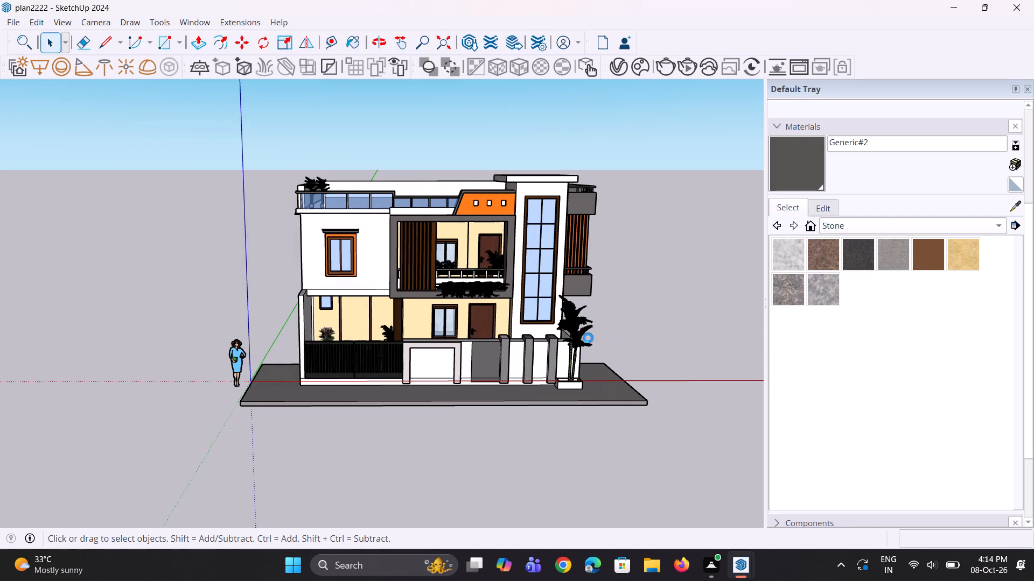
Switch to Google Chrome and search Google for whatsapp.
click(570, 566)
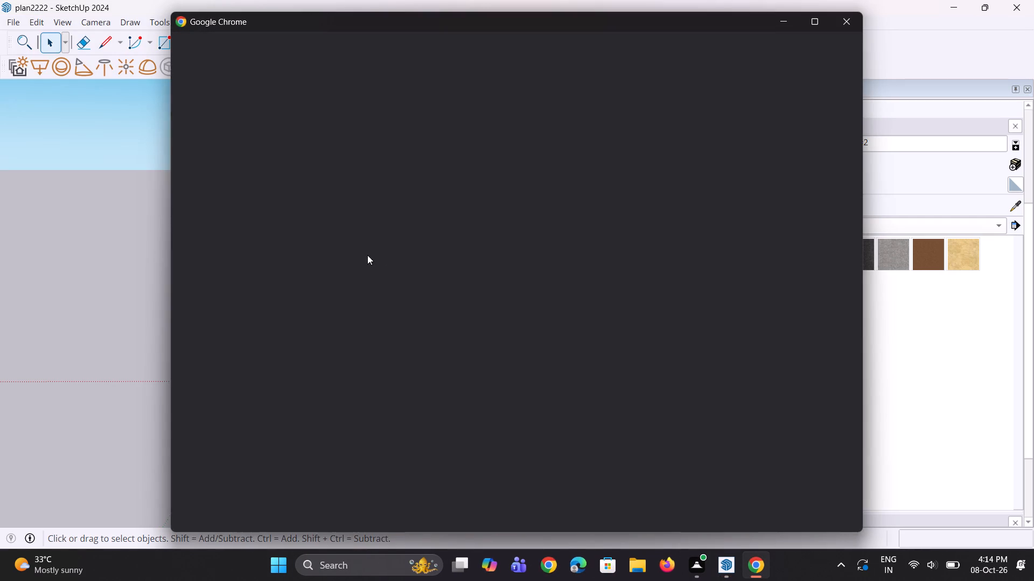
click(355, 250)
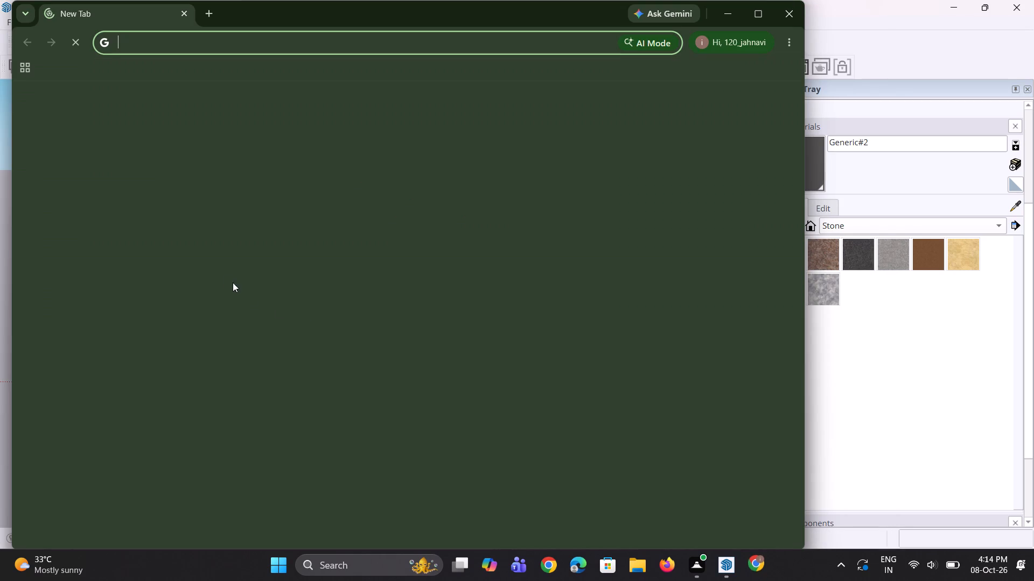
click(278, 272)
click(260, 311)
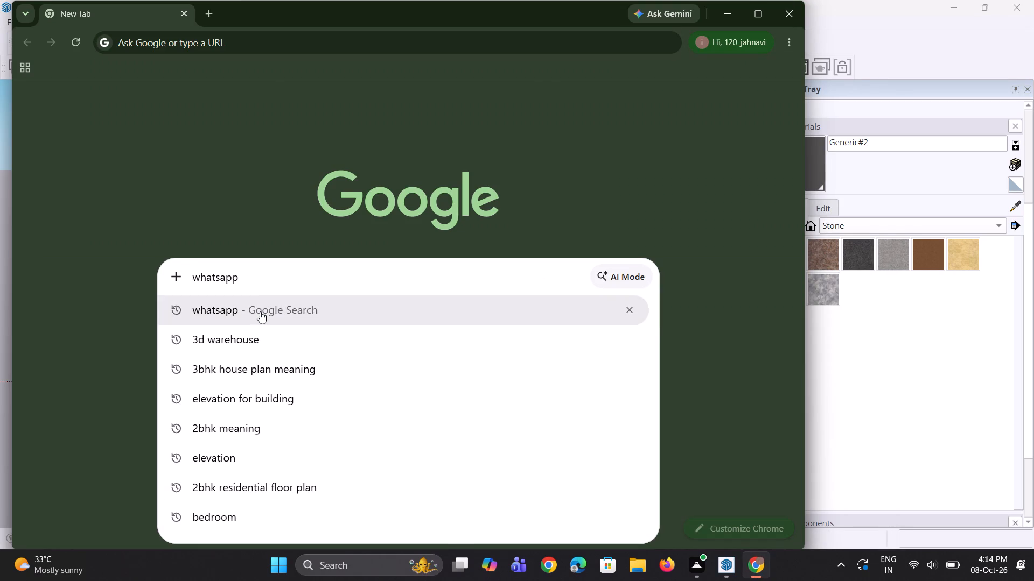
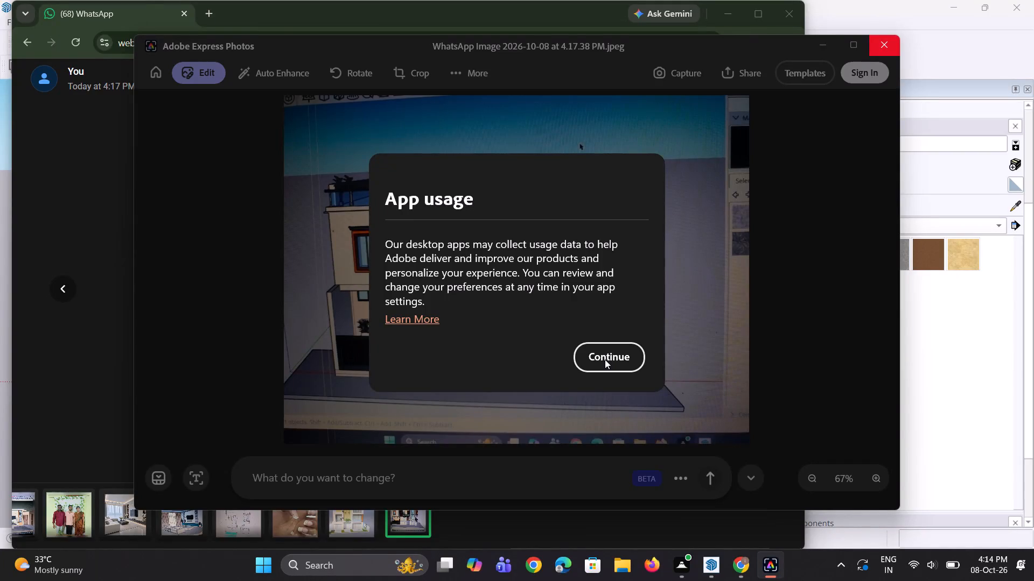
Acknowledge the App usage notice in Adobe Express Photos to continue to the opened WhatsApp image.
click(605, 359)
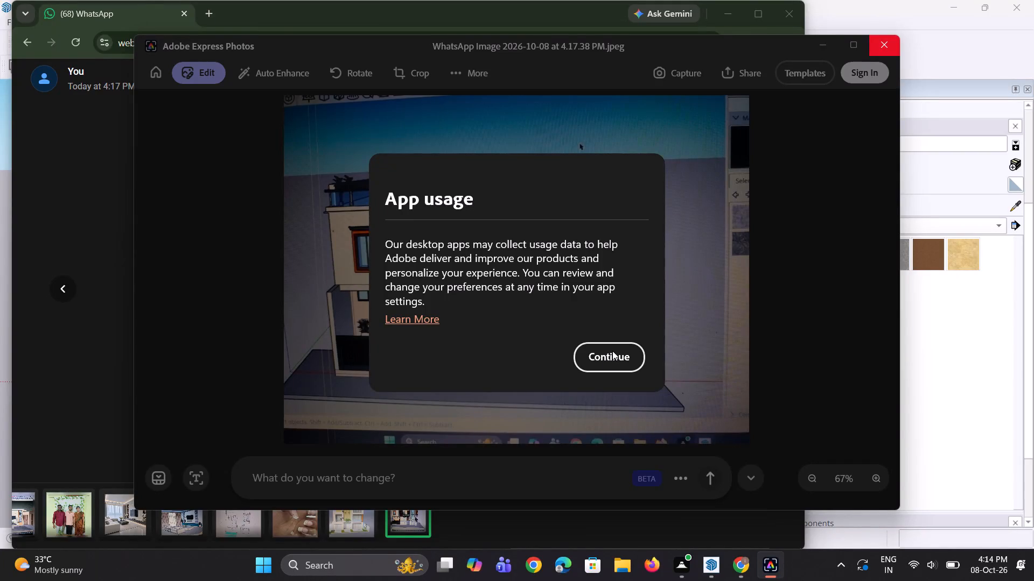